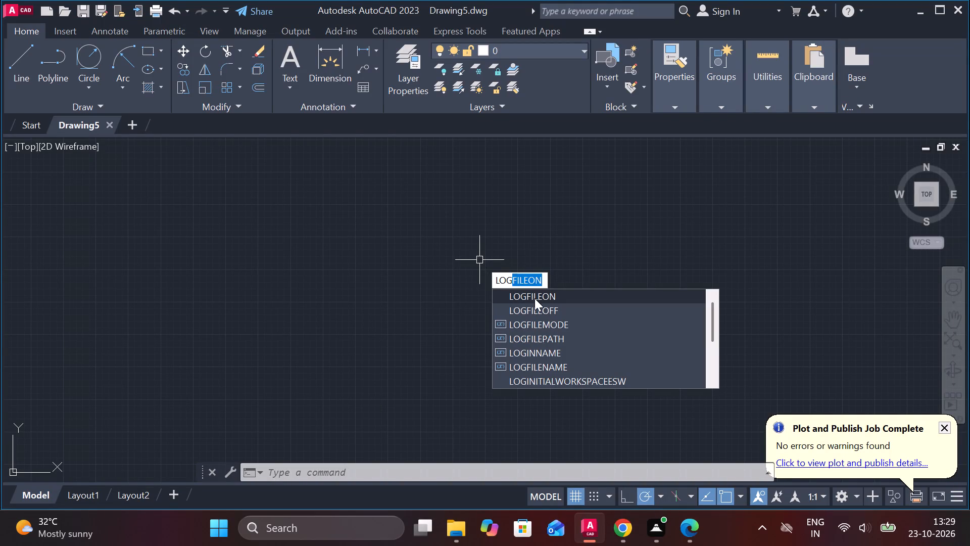
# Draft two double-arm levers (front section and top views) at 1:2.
# Turn on log file recording for the drawing session with LOGFILEON.
pyautogui.click(535, 298)
# Set the model space limits with lower left corner 0,0 and upper right corner 297,210.
pyautogui.write('LIMITS')
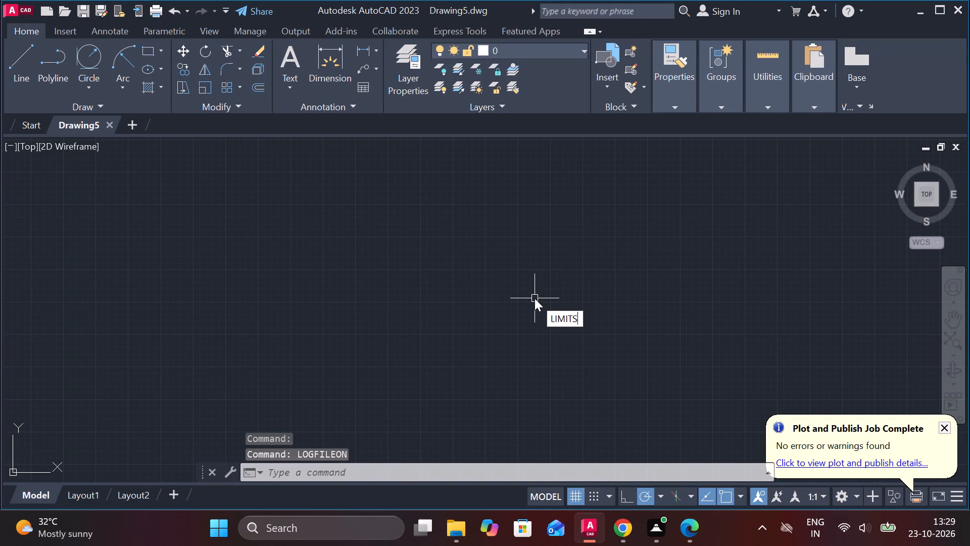
pyautogui.press('Return')
pyautogui.write('0,0')
pyautogui.press('Return')
pyautogui.write('297,210')
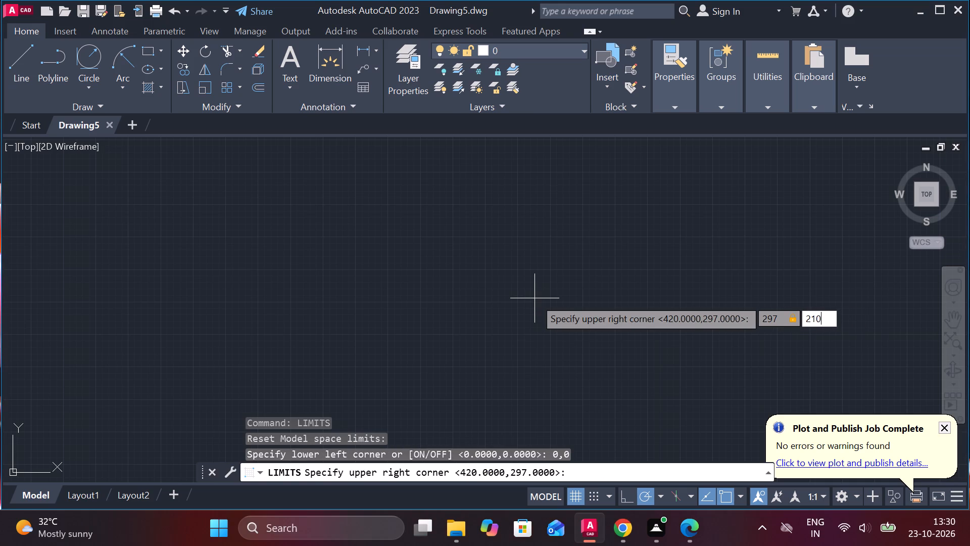
pyautogui.press('Return')
pyautogui.press('z')
pyautogui.press('Return')
pyautogui.press('e')
pyautogui.press('Return')
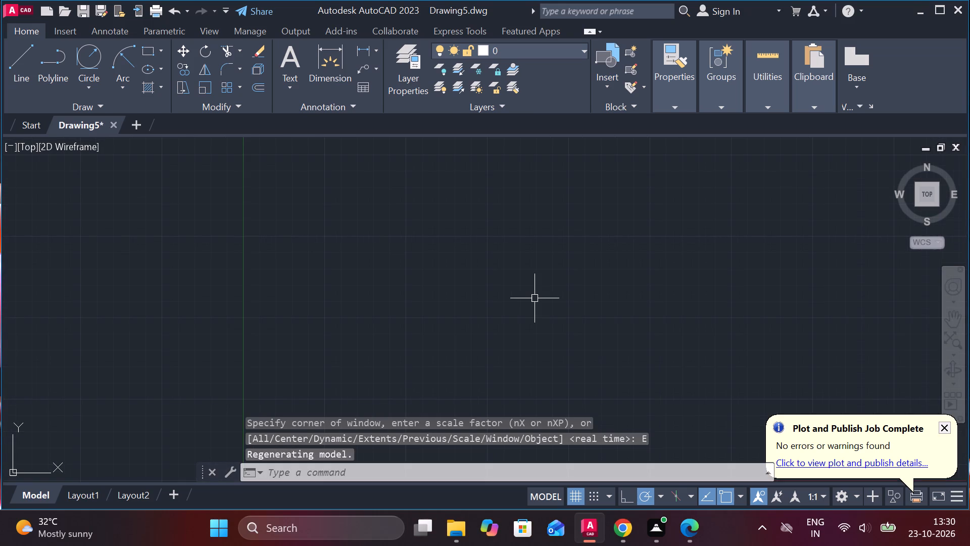
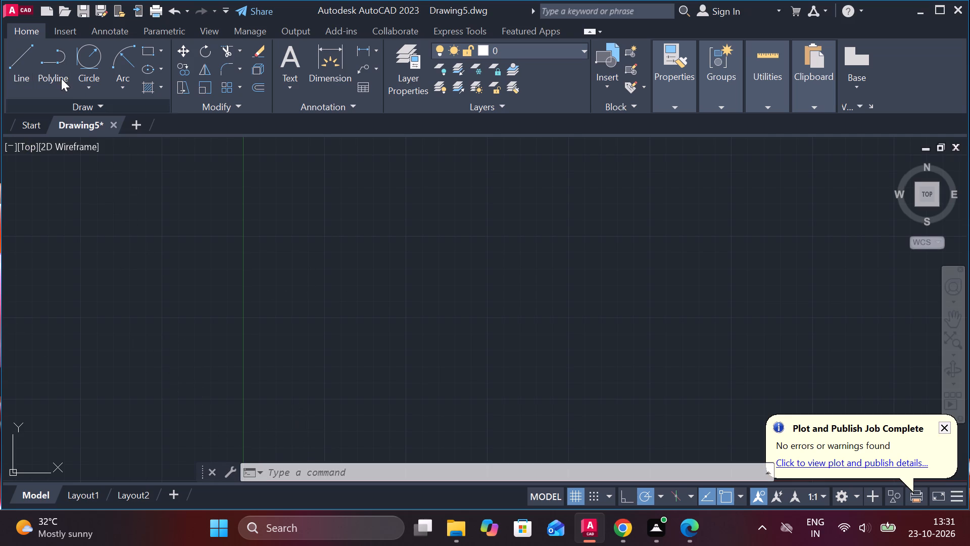
# Draw a vertical line about 153 units long through the middle of the drawing area.
pyautogui.click(13, 62)
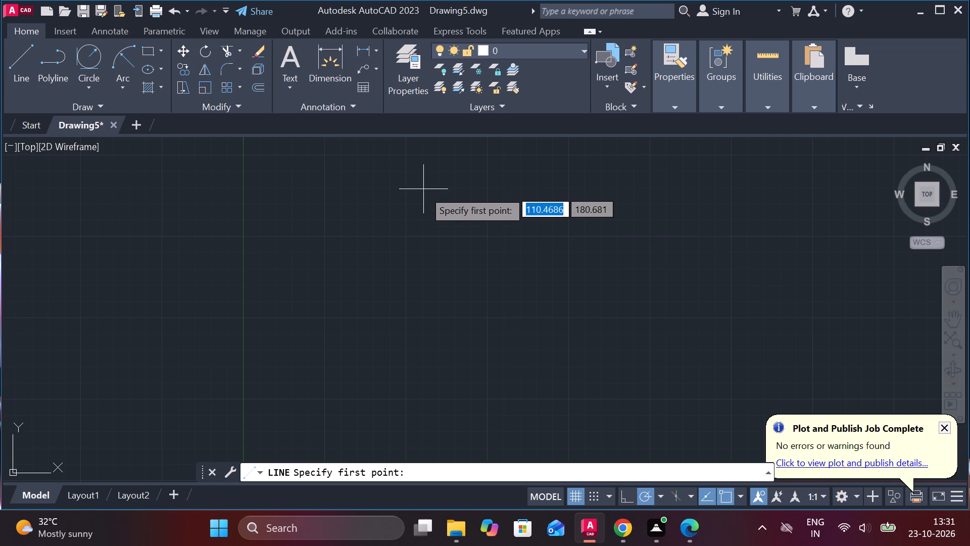
pyautogui.click(424, 192)
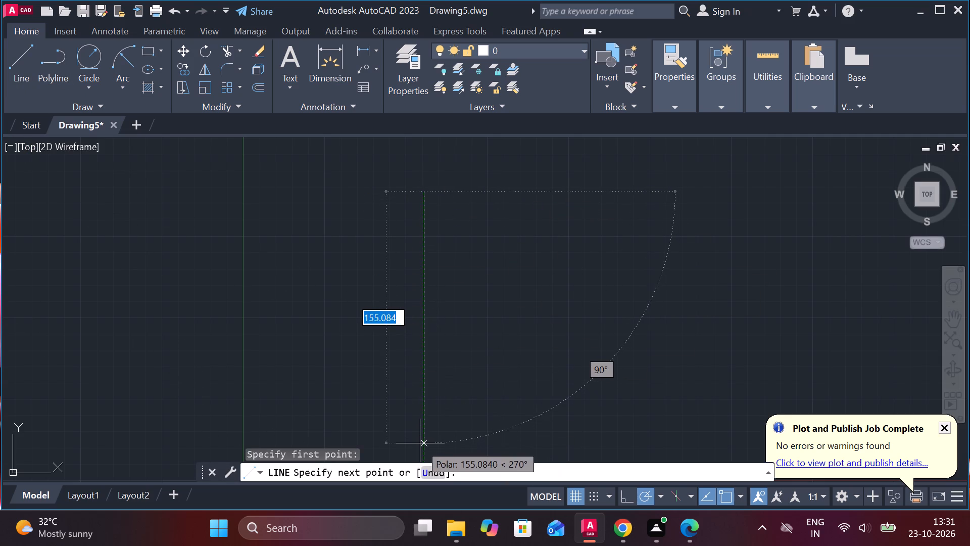
pyautogui.click(420, 440)
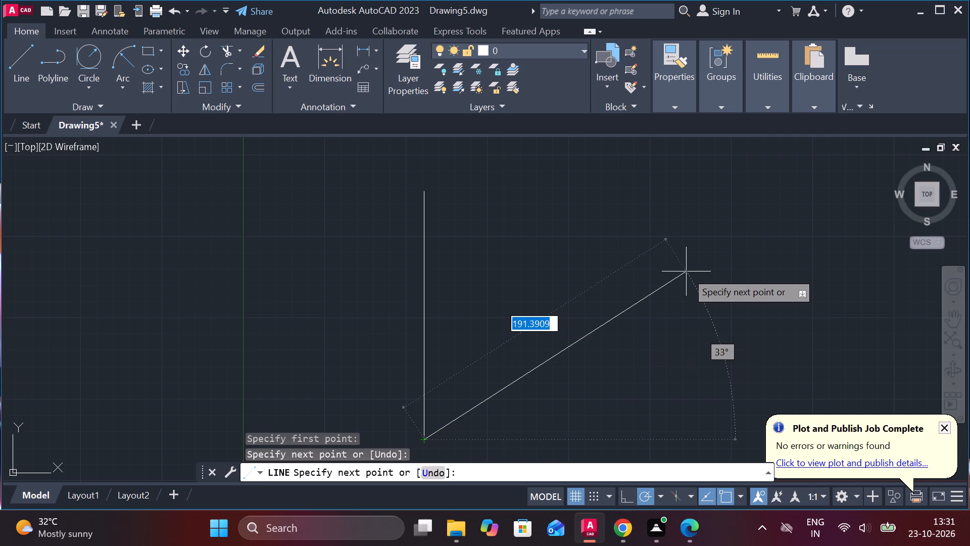
pyautogui.press('Escape')
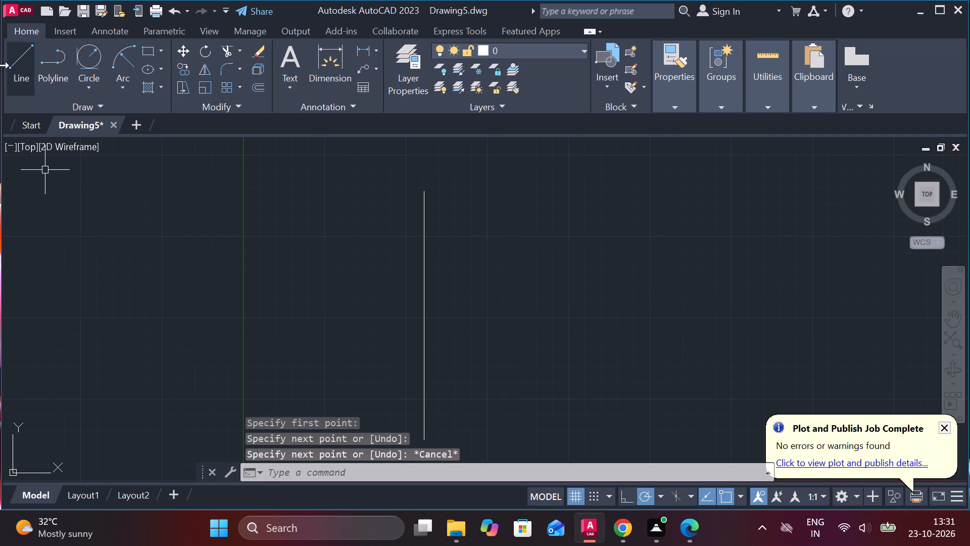
# Draw a horizontal line about 330 units long crossing the vertical line at its midpoint, starting beyond the Y axis.
pyautogui.click(21, 69)
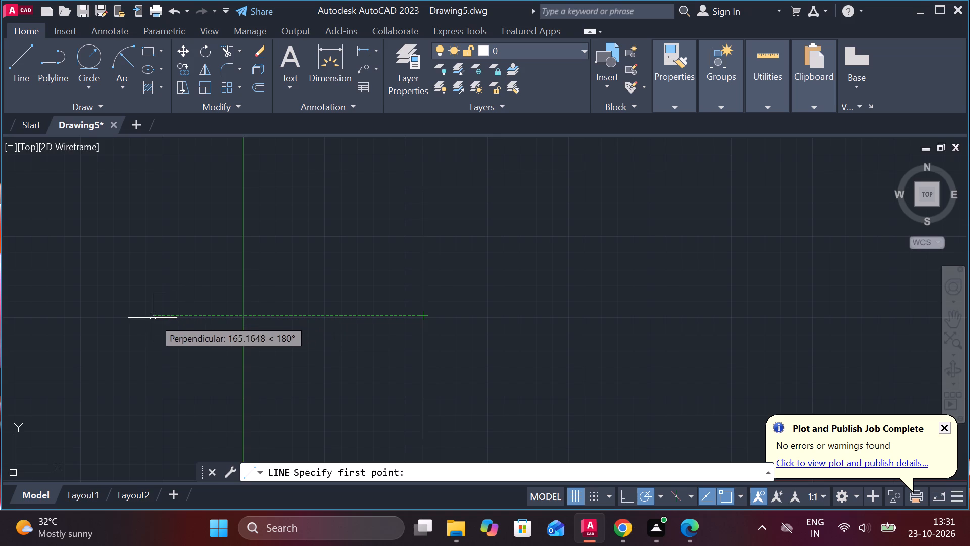
pyautogui.click(124, 315)
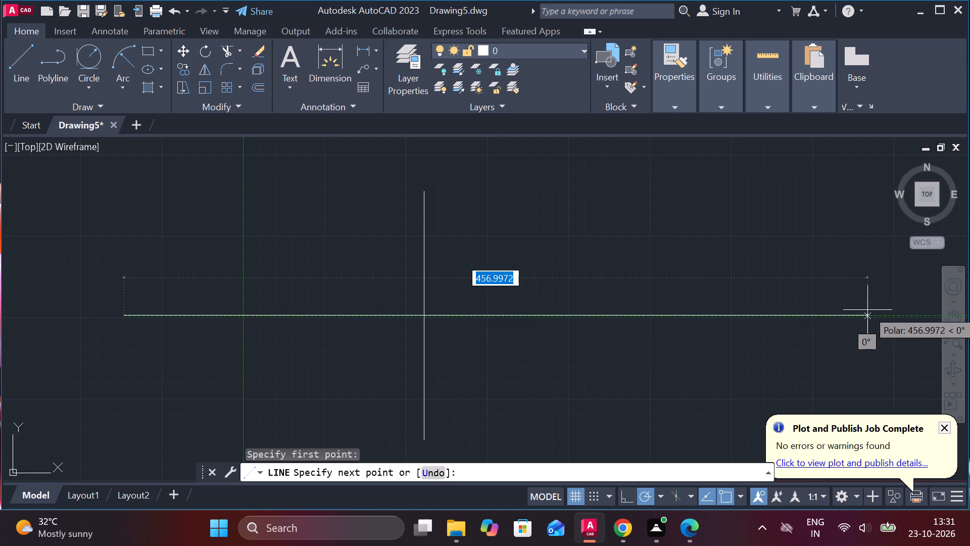
pyautogui.click(663, 316)
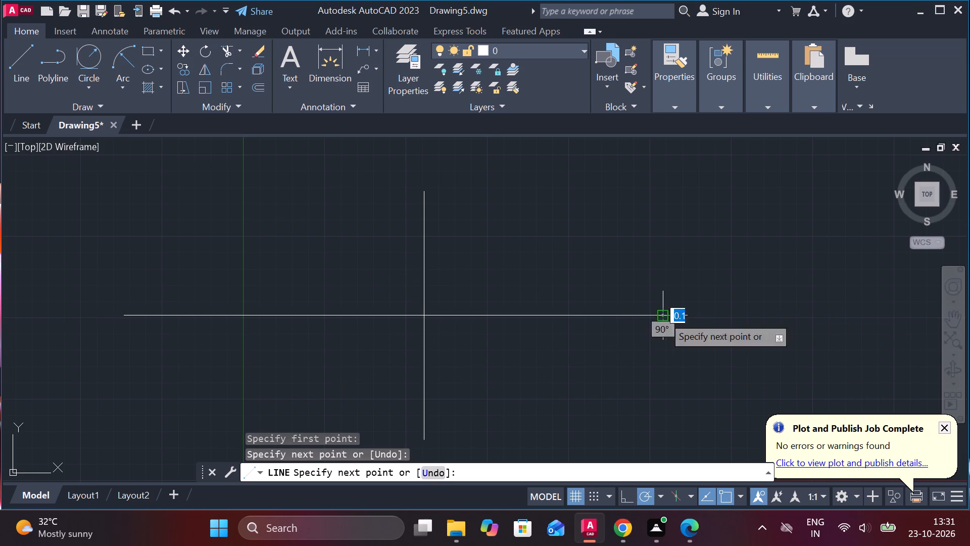
pyautogui.press('Escape')
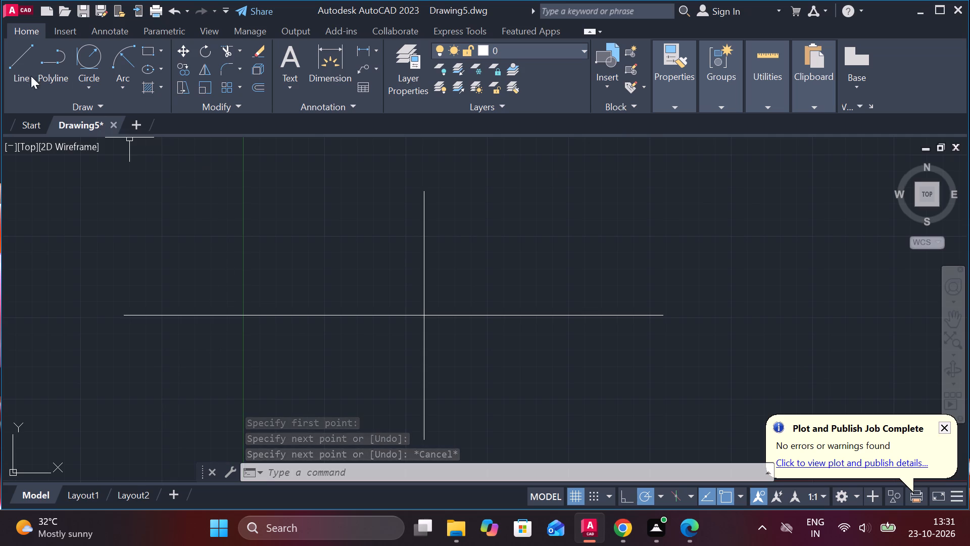
# Draw a short vertical line about 114 units long along the Y axis, crossing the horizontal line.
pyautogui.click(15, 56)
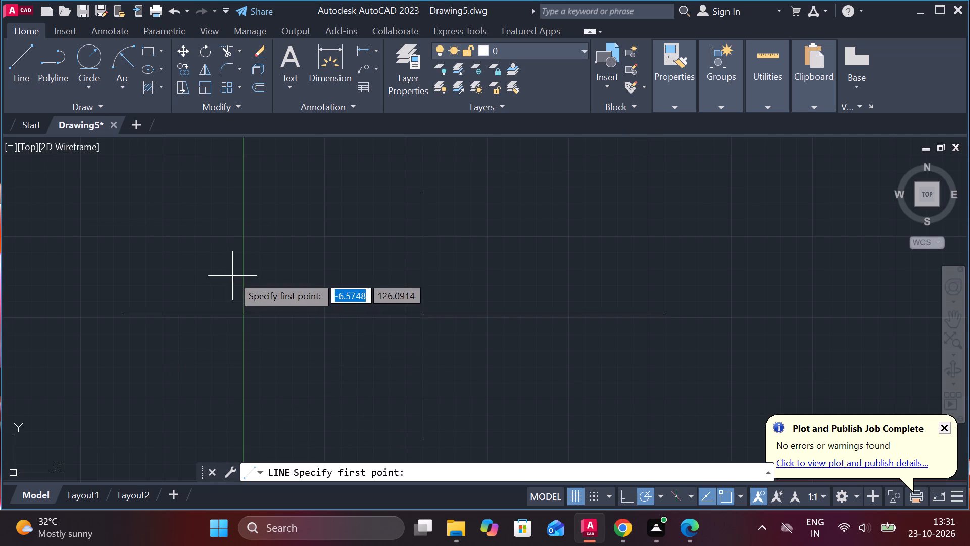
pyautogui.click(245, 238)
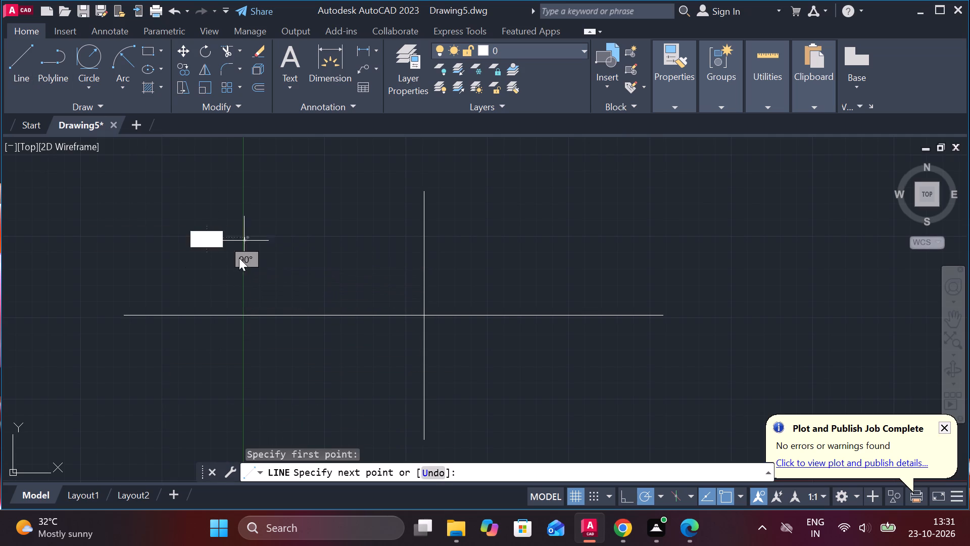
pyautogui.click(237, 424)
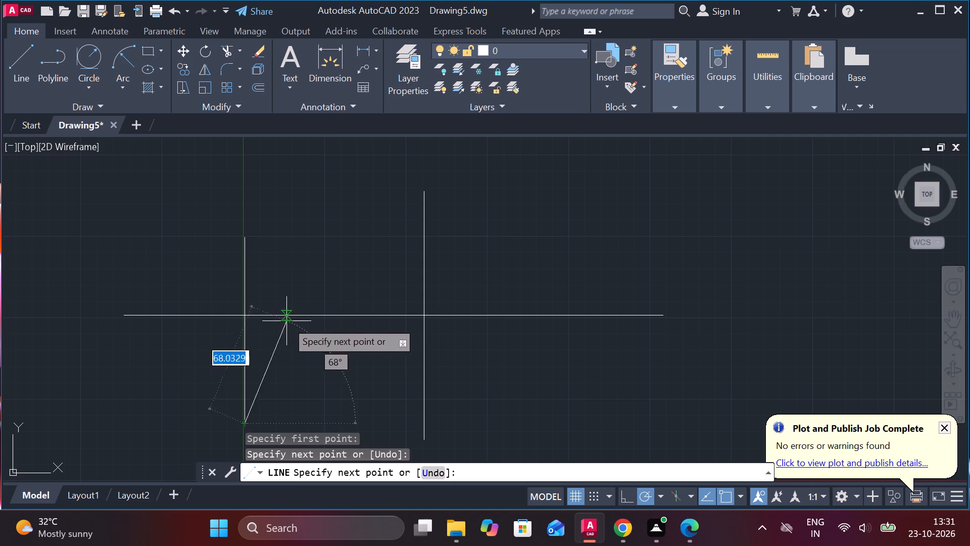
pyautogui.press('Escape')
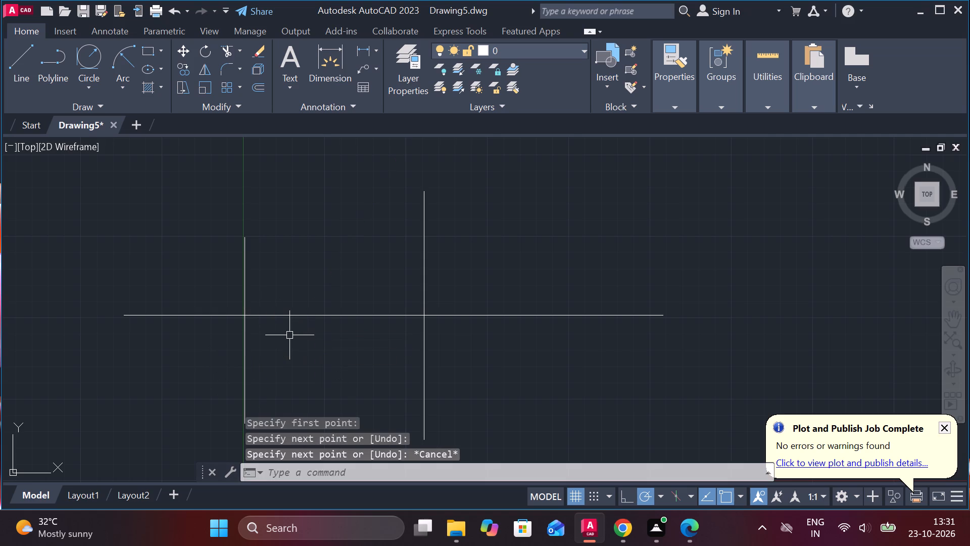
# Trim the horizontal line's end beyond the Y axis, and remove both halves of the short vertical line.
pyautogui.click(228, 49)
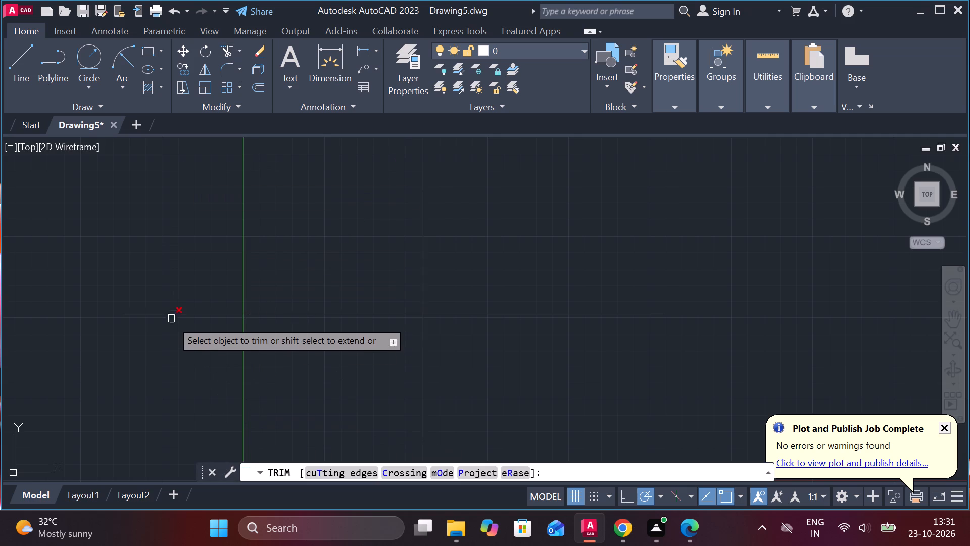
pyautogui.click(180, 314)
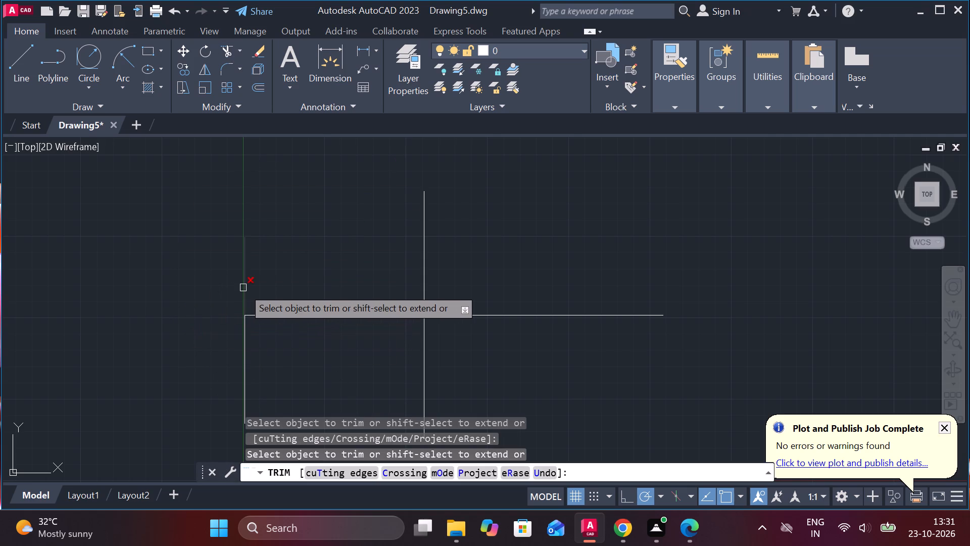
pyautogui.click(243, 288)
pyautogui.click(245, 348)
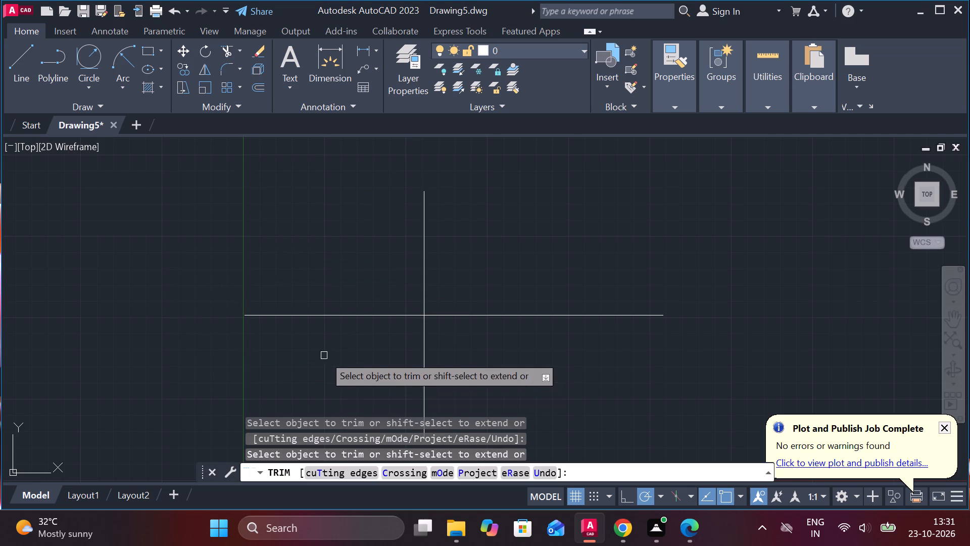
# Draw a centre-diameter circle of diameter 42 at the intersection of the two centre lines.
pyautogui.click(90, 77)
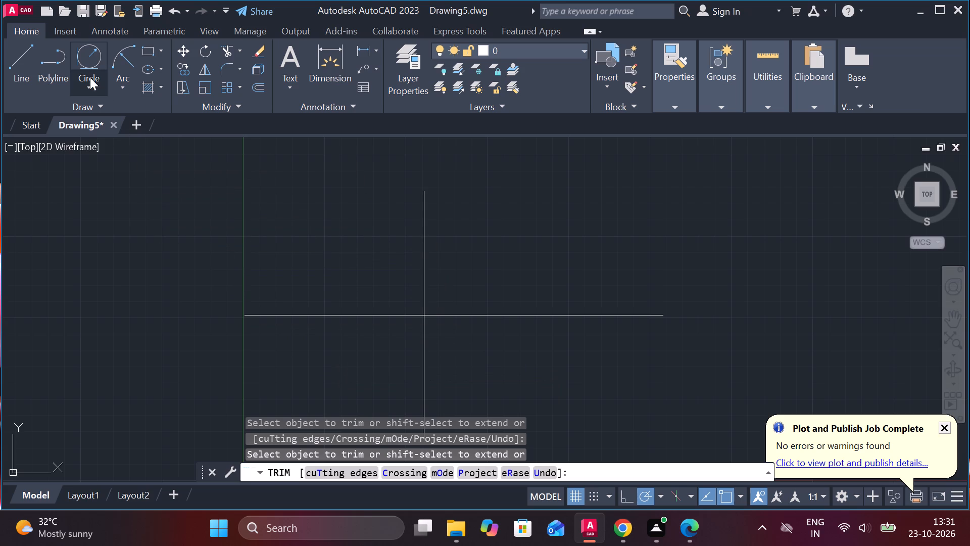
pyautogui.click(99, 119)
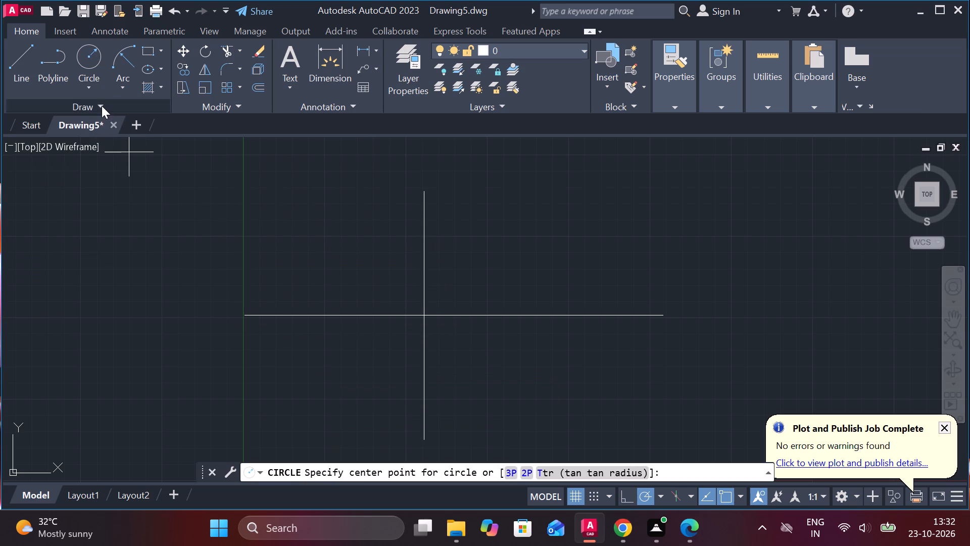
pyautogui.click(98, 78)
pyautogui.click(102, 143)
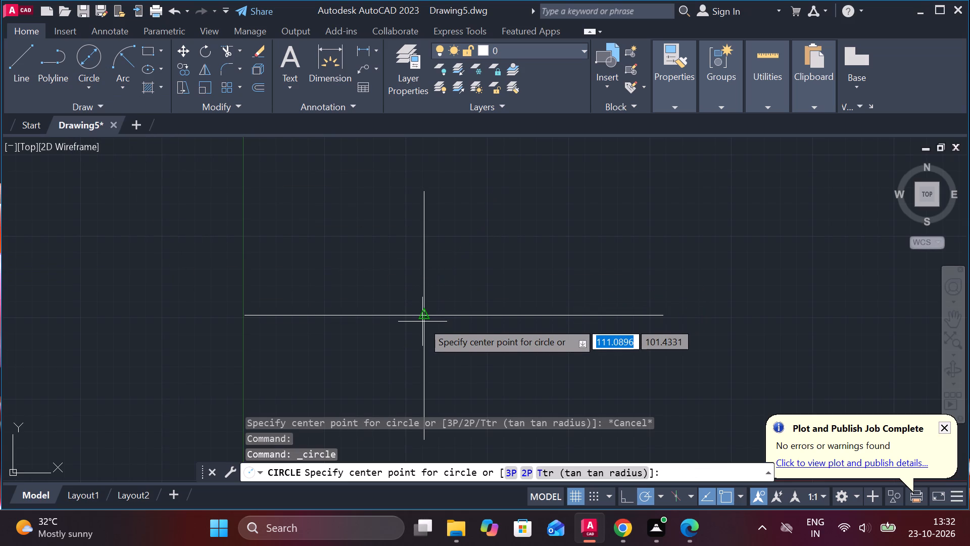
pyautogui.scroll(4, 422, 320)
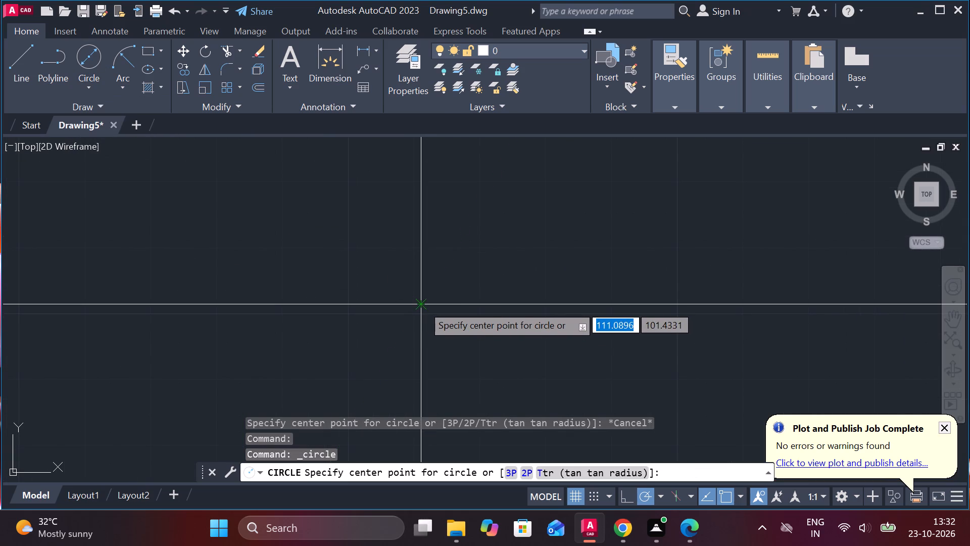
pyautogui.click(422, 305)
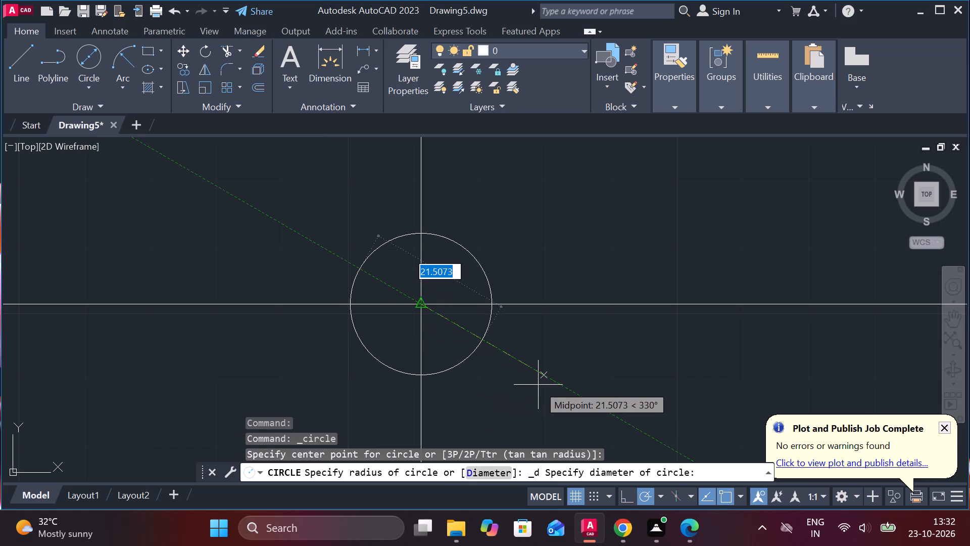
pyautogui.write('42')
pyautogui.press('Return')
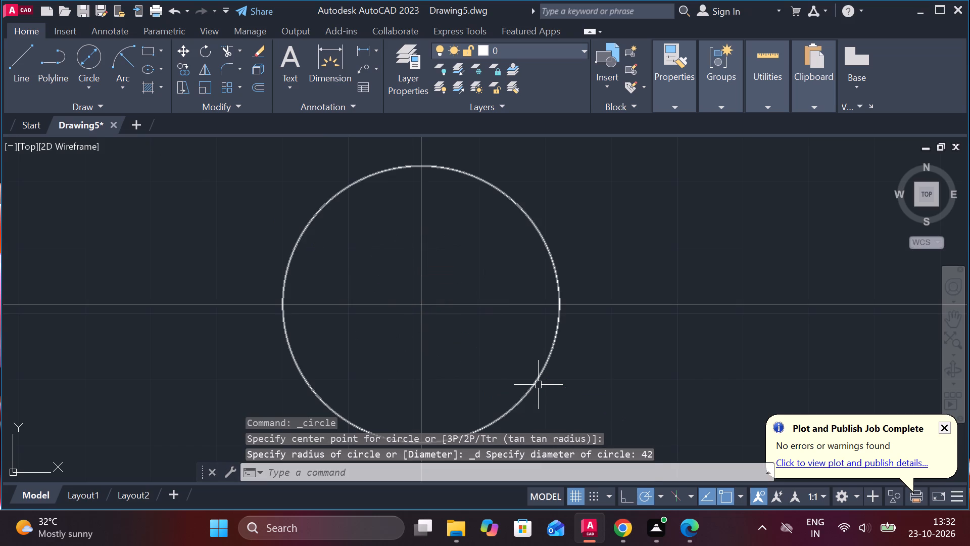
# Draw a concentric circle of diameter 65 at the centre line intersection.
pyautogui.scroll(-4, 538, 385)
pyautogui.scroll(2, 573, 418)
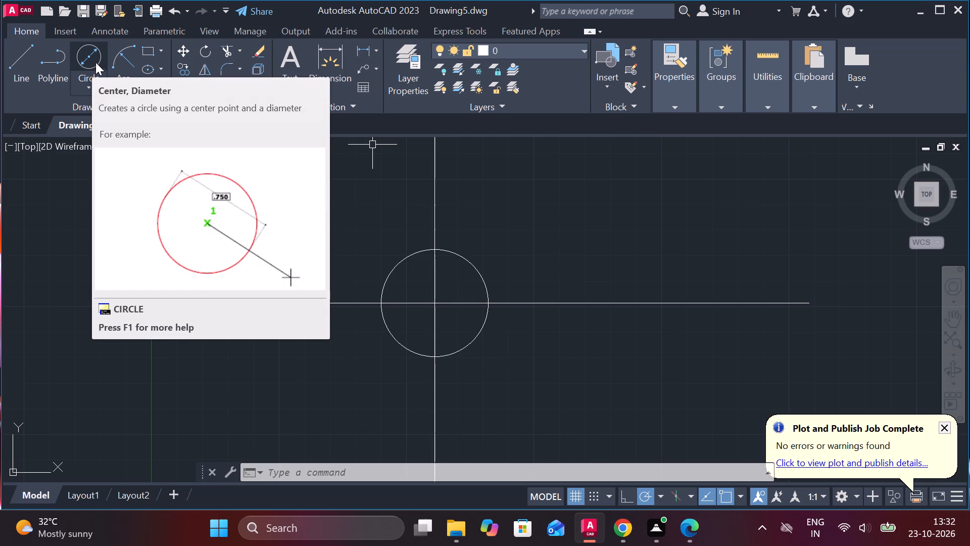
pyautogui.click(99, 57)
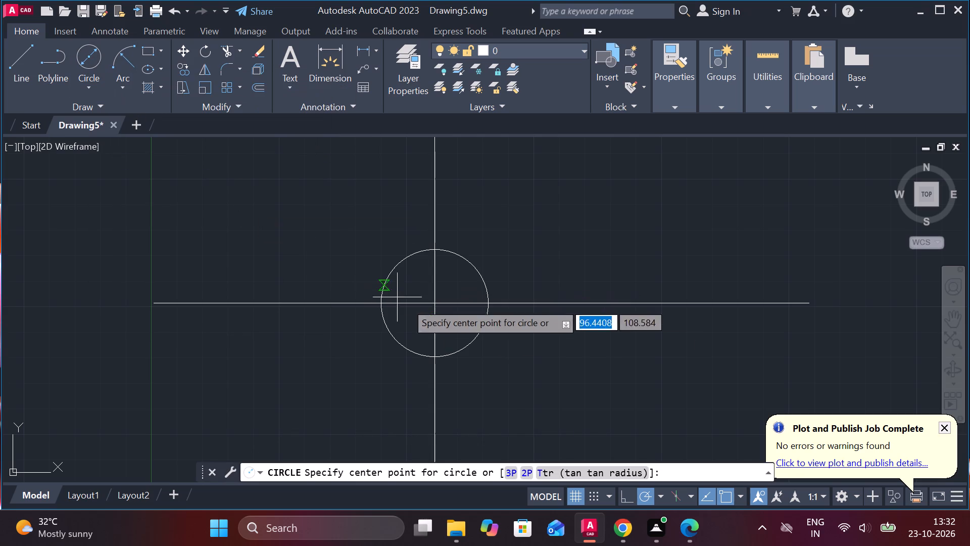
pyautogui.click(435, 302)
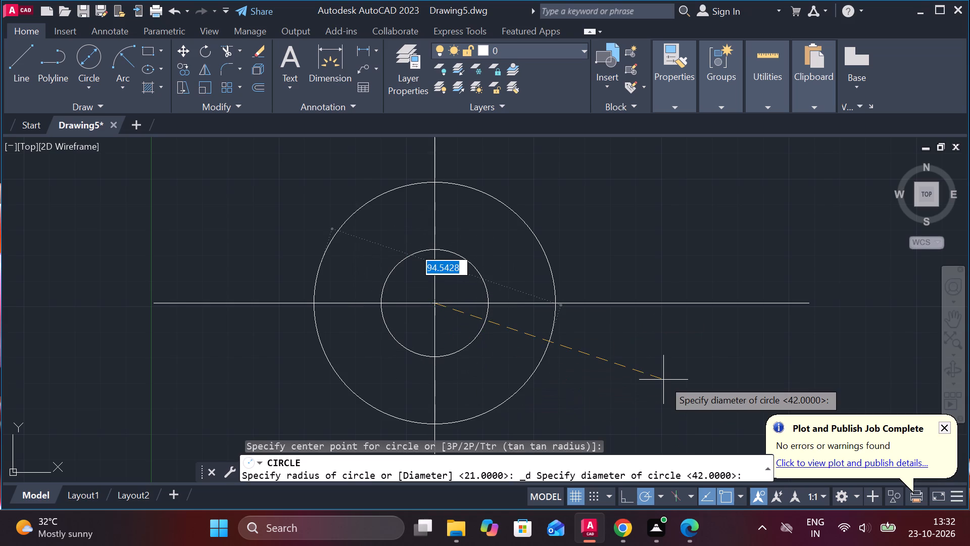
pyautogui.write('65')
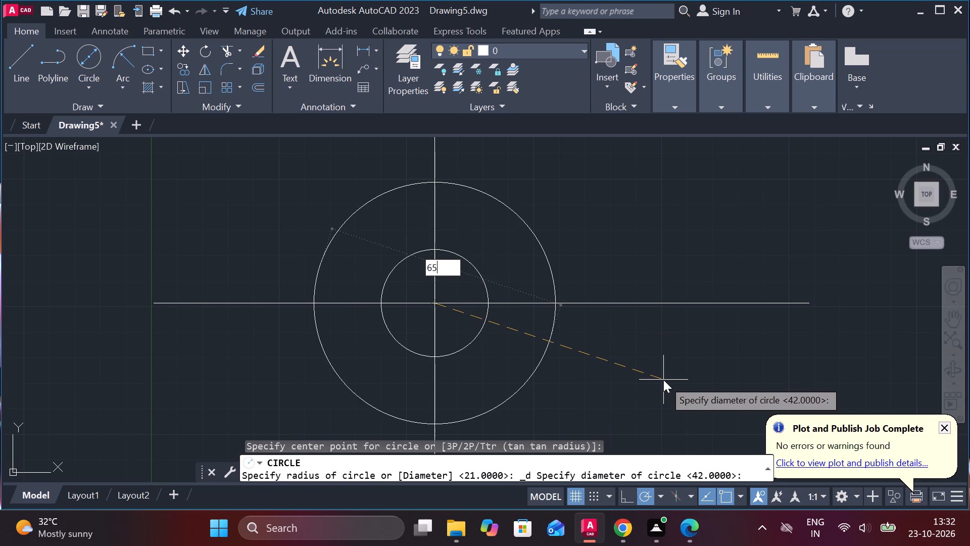
pyautogui.press('Return')
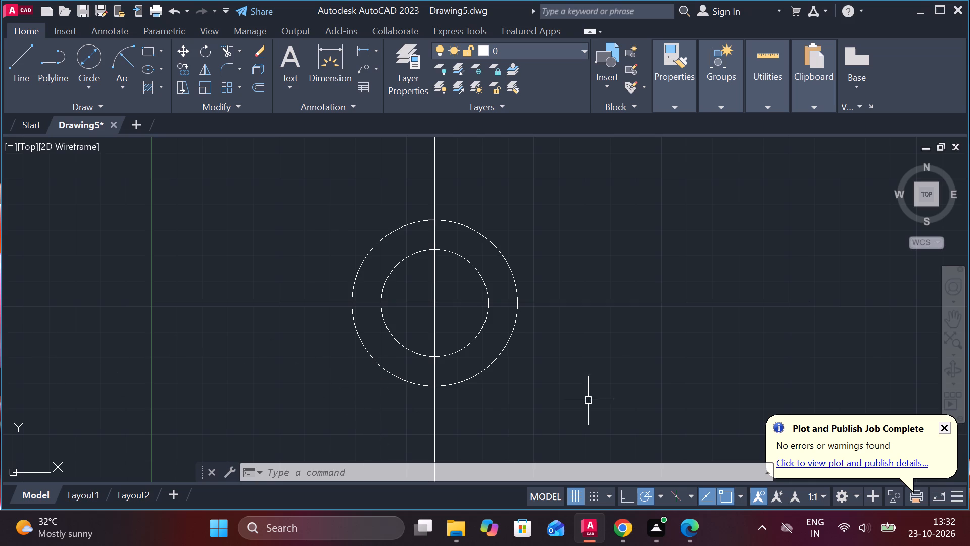
# Draw a concentric circle of radius 20 by centre and radius at the centre line intersection.
pyautogui.click(92, 82)
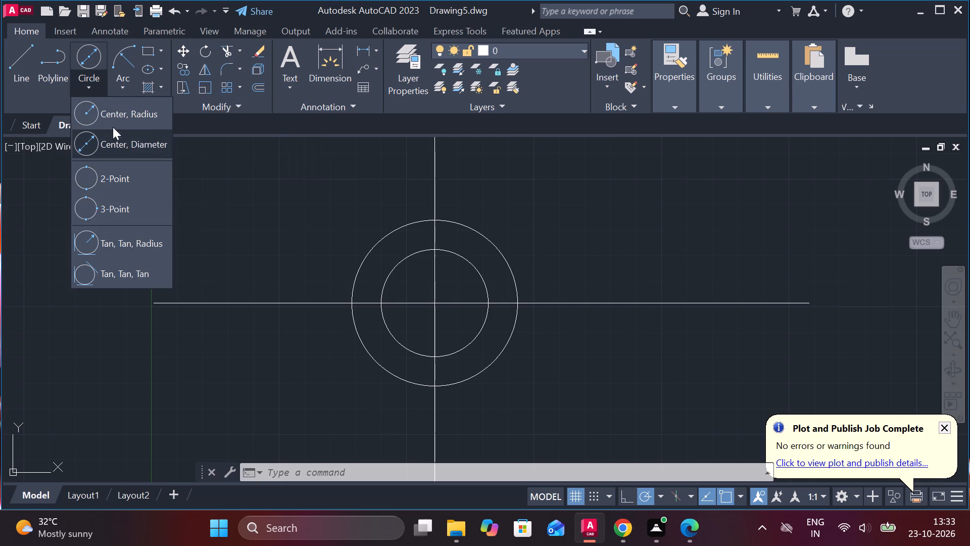
pyautogui.click(119, 112)
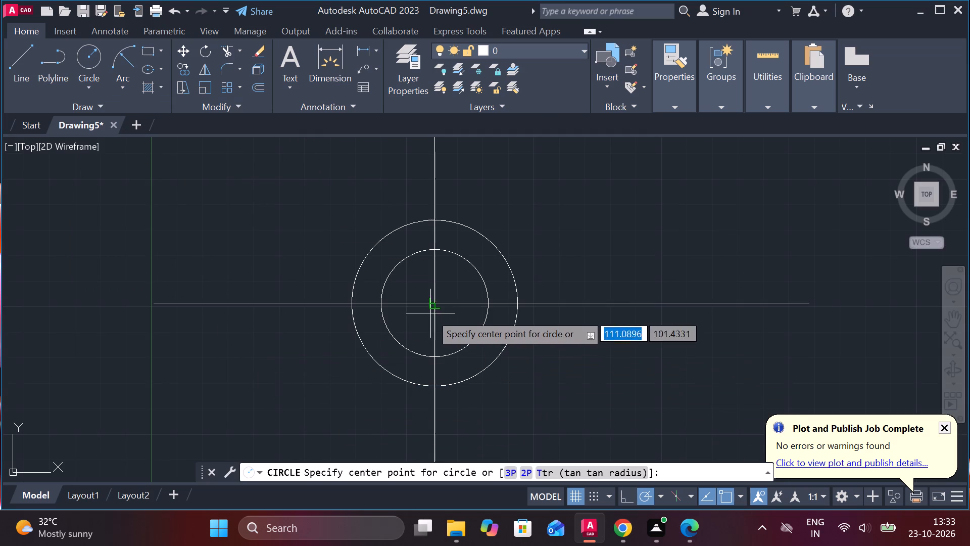
pyautogui.click(438, 303)
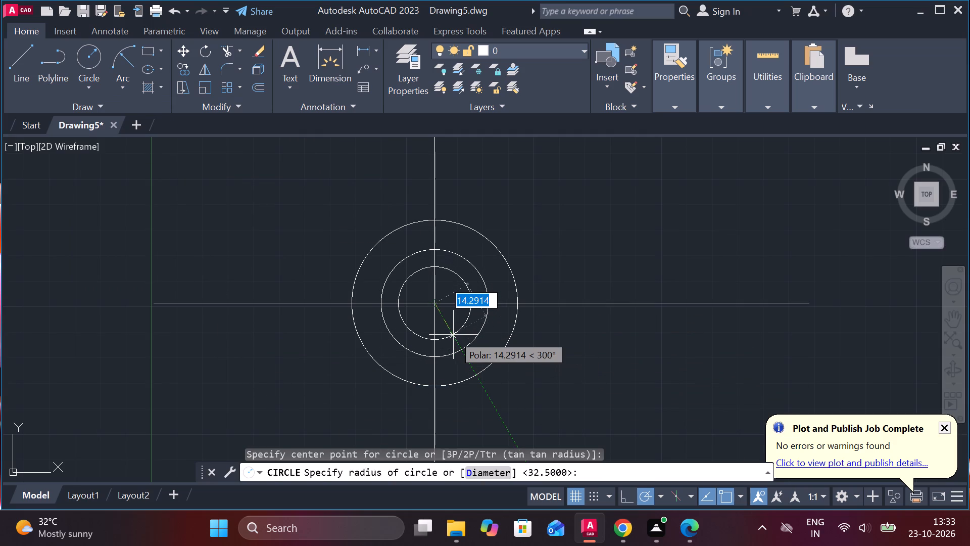
pyautogui.press('2')
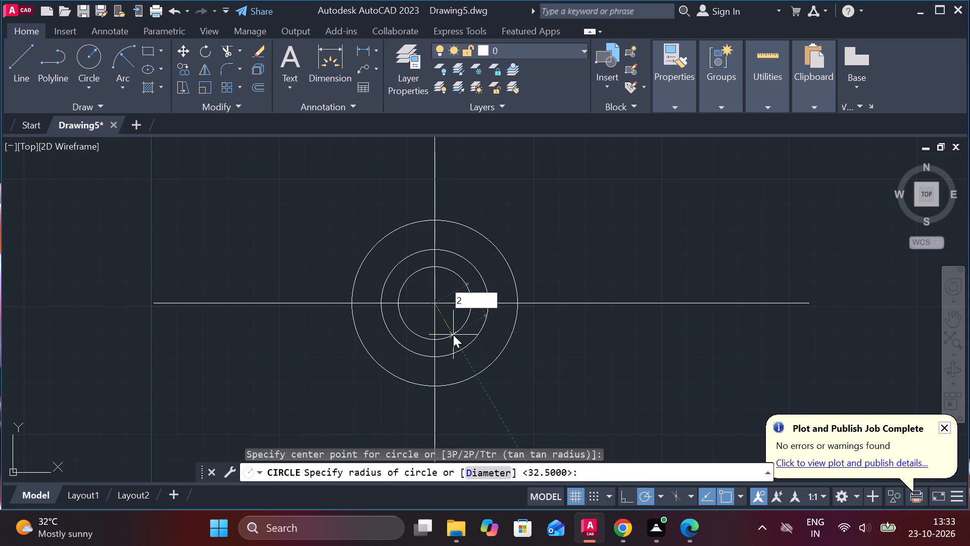
pyautogui.press('0')
pyautogui.press('Return')
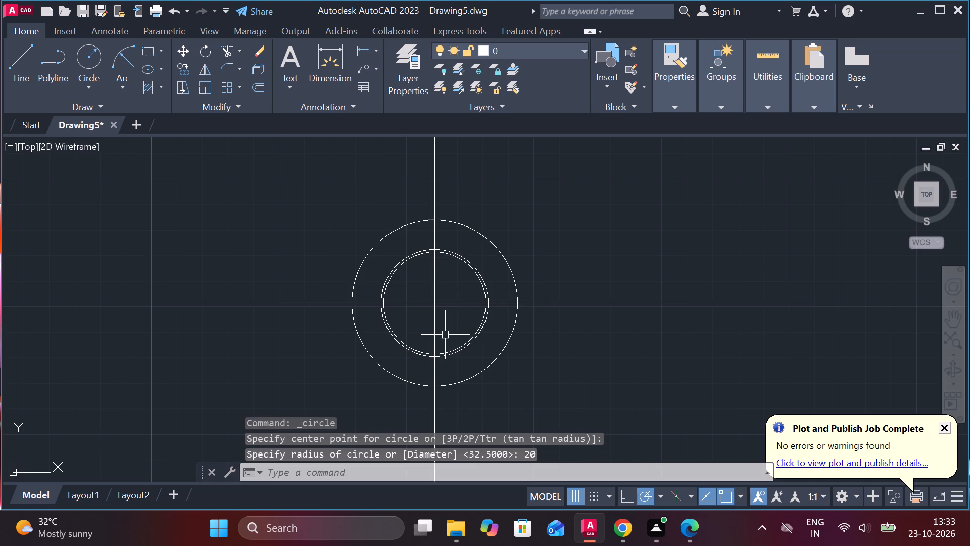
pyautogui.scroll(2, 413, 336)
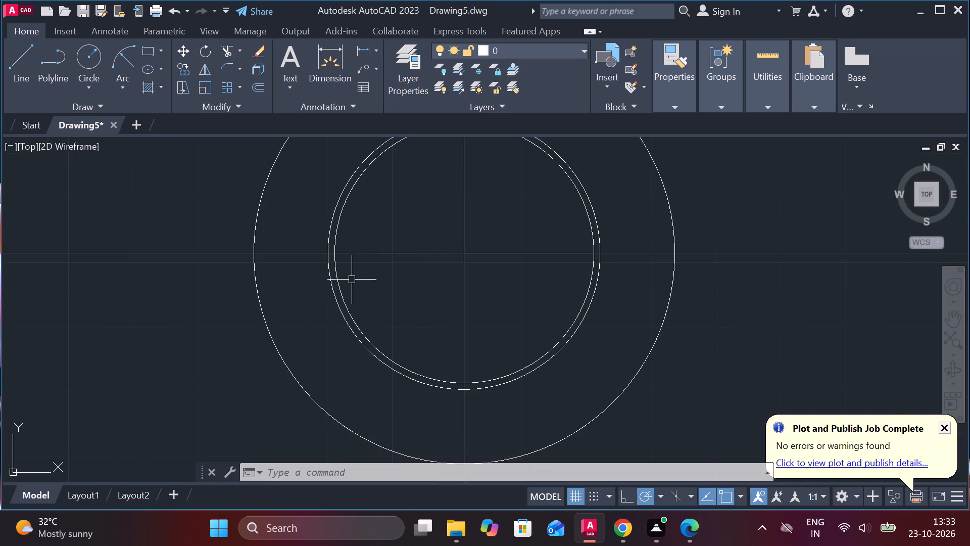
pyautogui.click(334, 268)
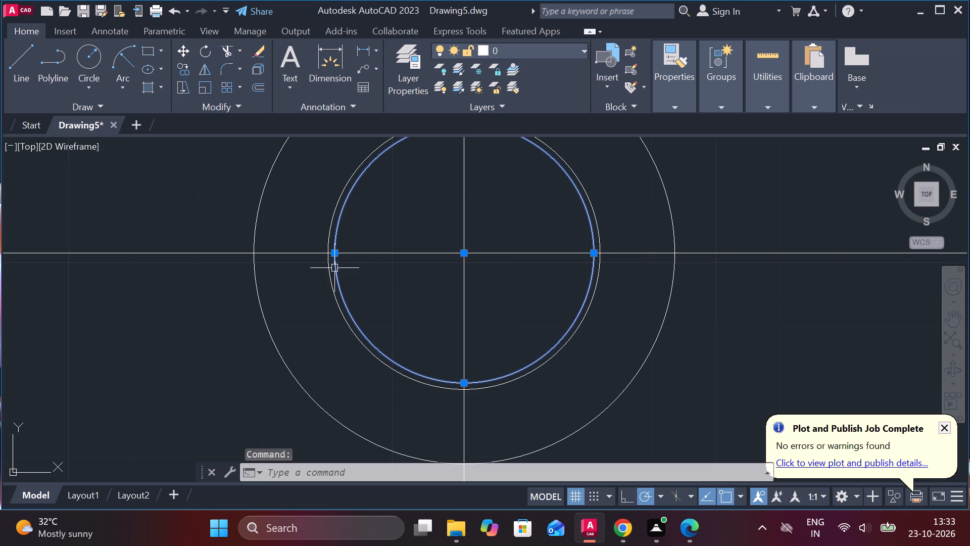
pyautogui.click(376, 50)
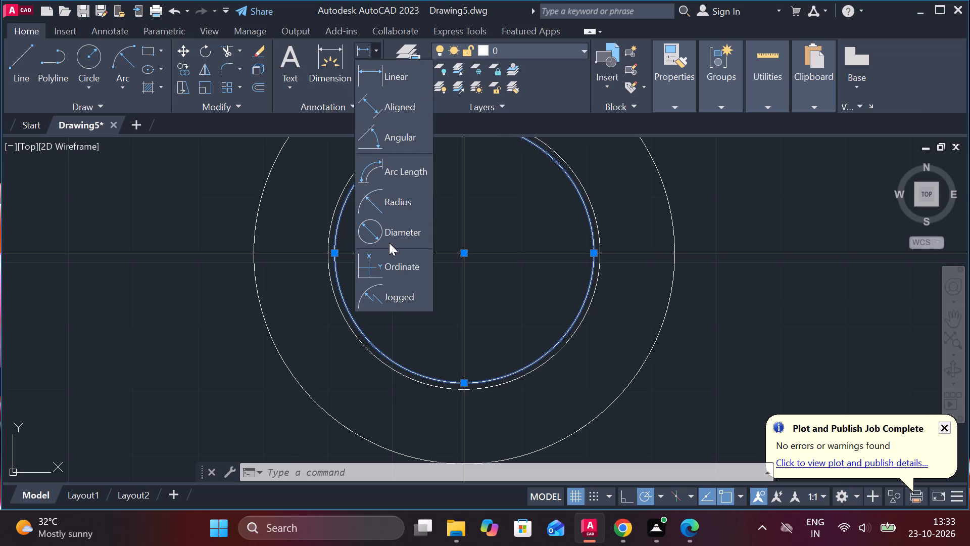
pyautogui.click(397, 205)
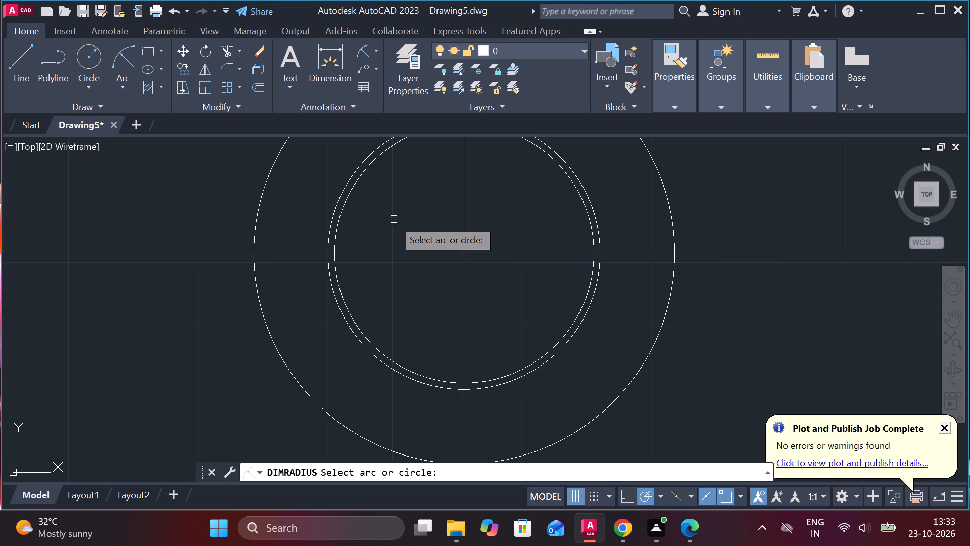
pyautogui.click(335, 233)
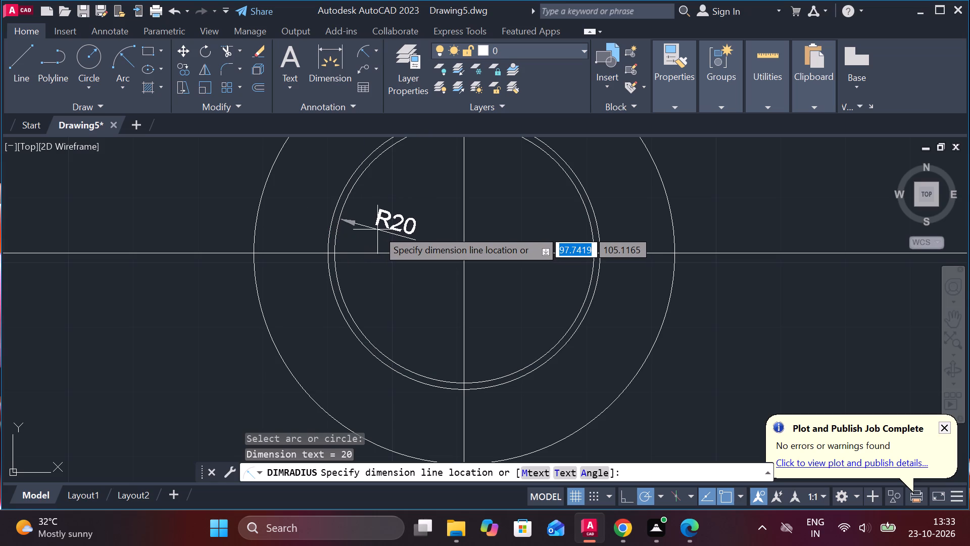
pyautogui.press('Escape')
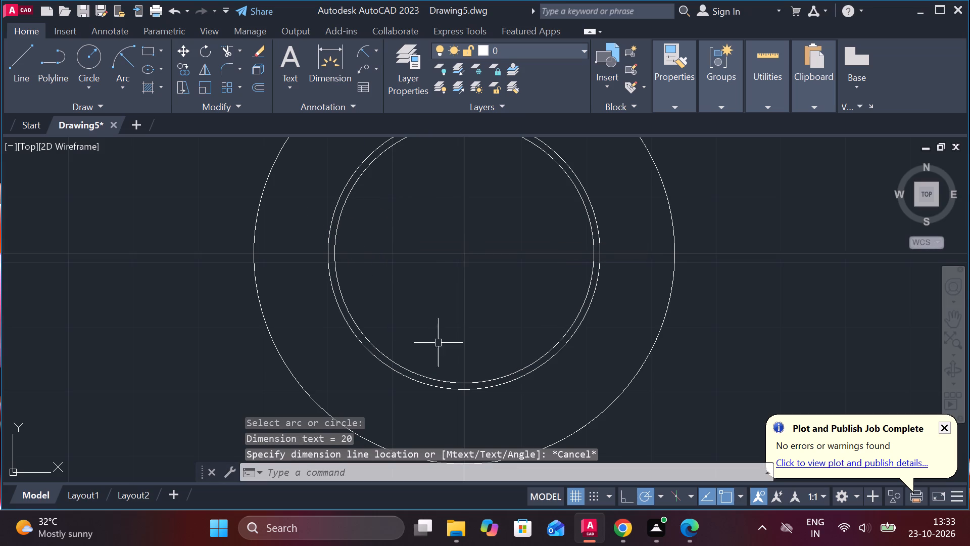
# Move the radius 20 circle 155 units to the right along the horizontal centre line, using its centre as base point.
pyautogui.click(427, 380)
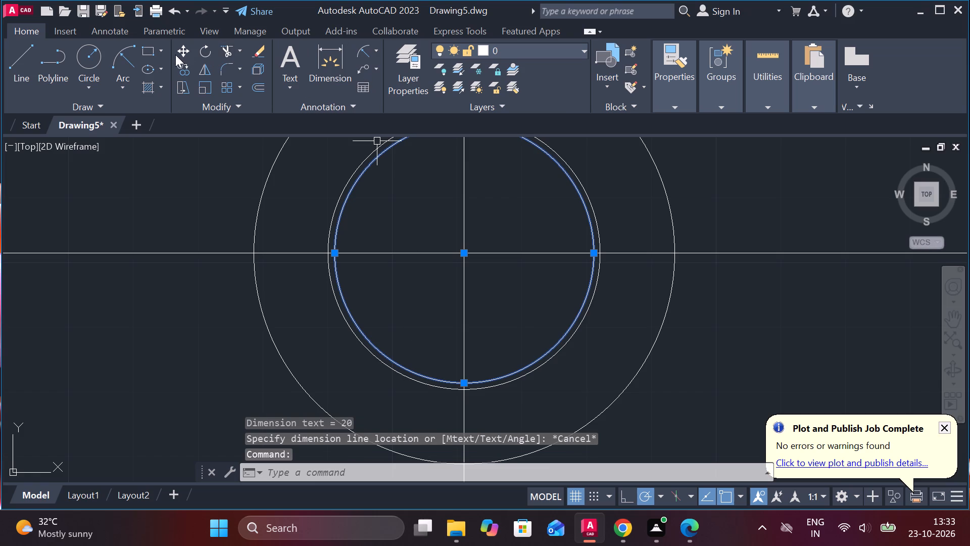
pyautogui.click(183, 51)
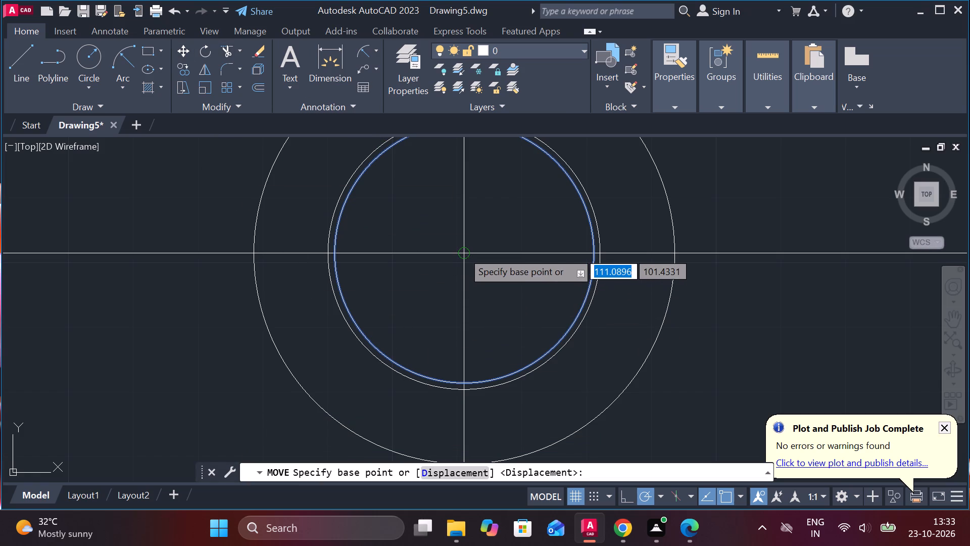
pyautogui.click(462, 251)
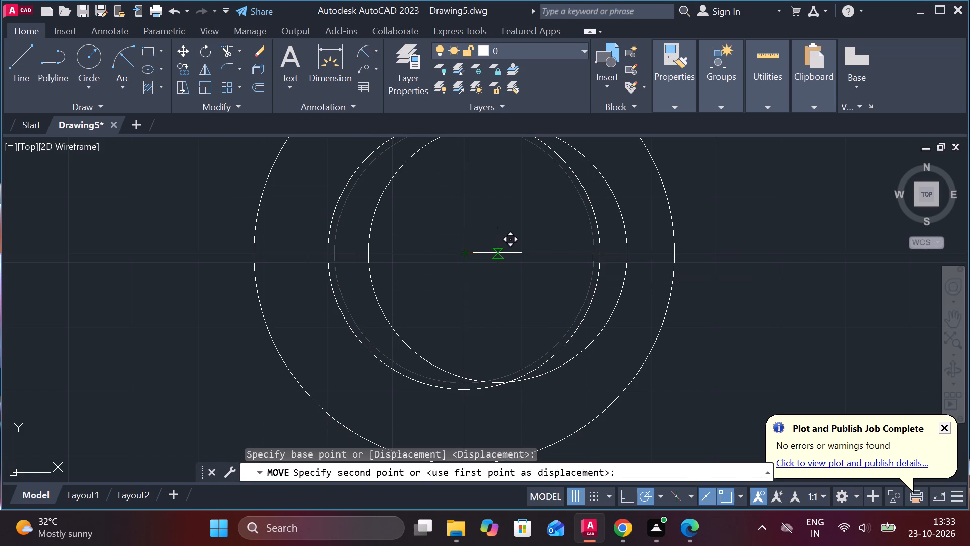
pyautogui.press('1')
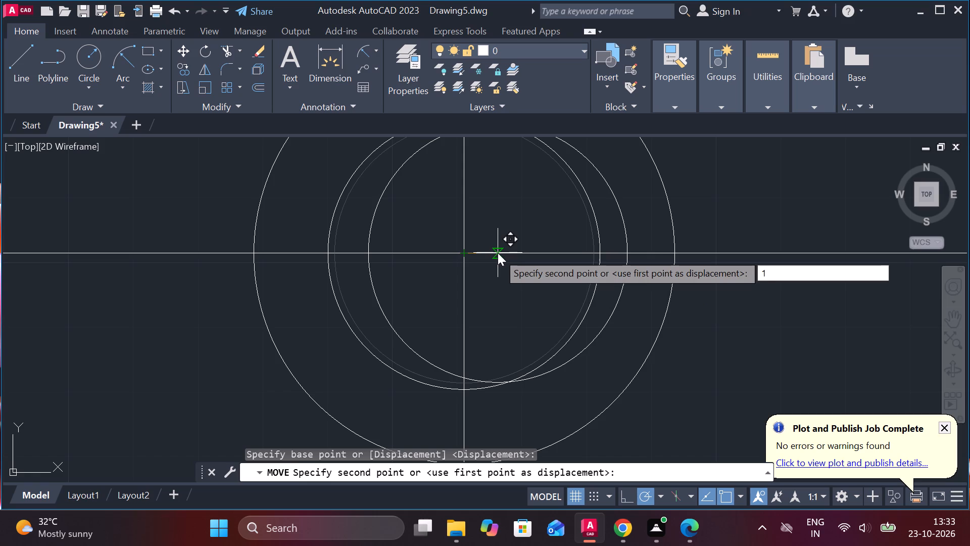
pyautogui.write('55')
pyautogui.press('Return')
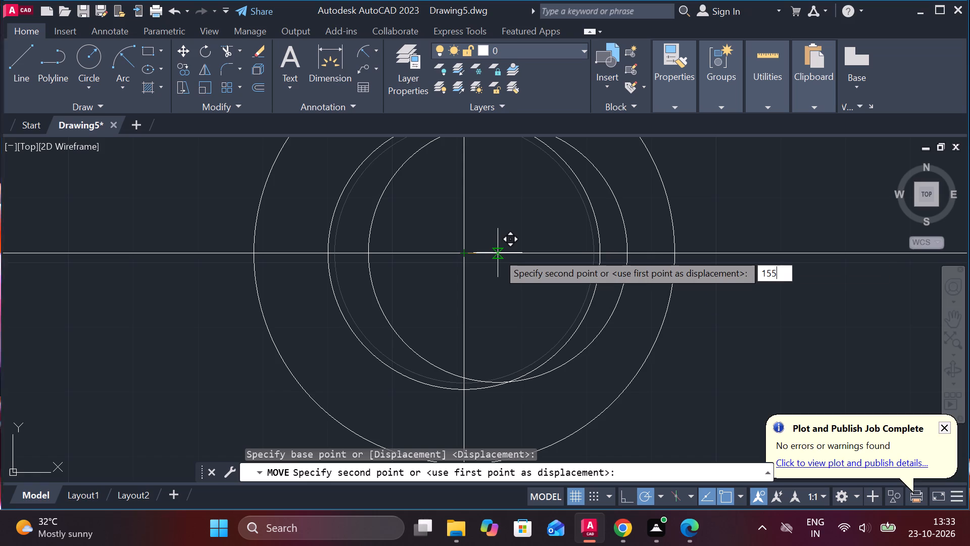
# Copy the vertical centre line 127 units to the left, using its intersection with the horizontal centre line as base point.
pyautogui.scroll(-3, 504, 253)
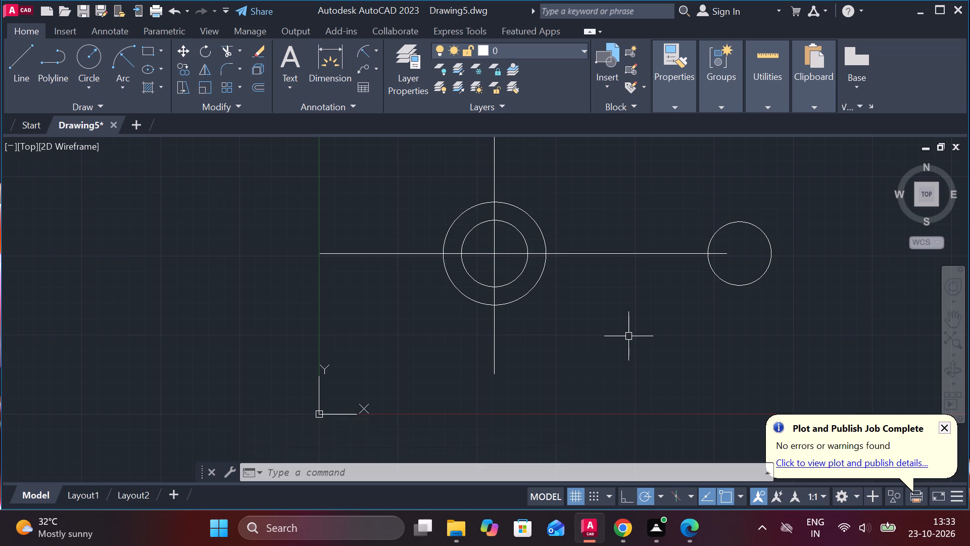
pyautogui.click(497, 330)
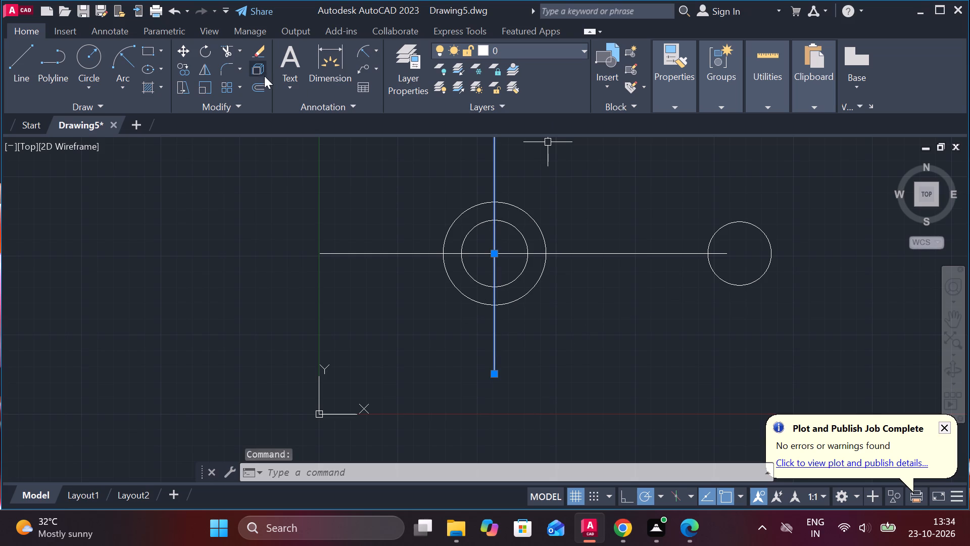
pyautogui.click(181, 62)
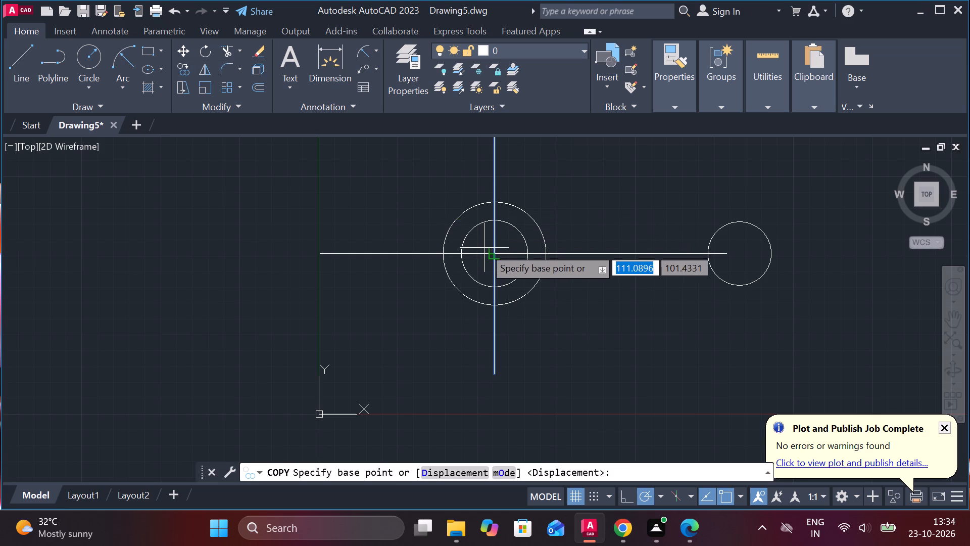
pyautogui.click(493, 250)
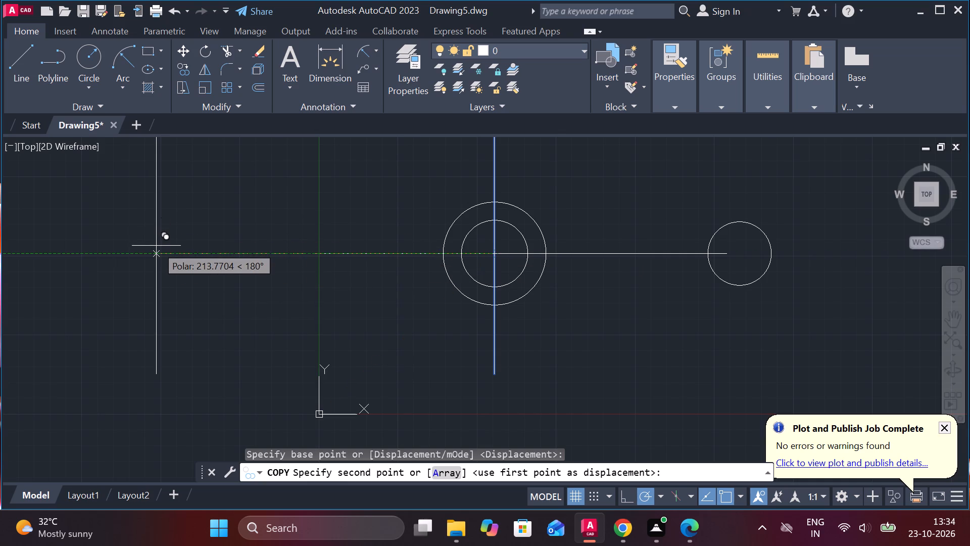
pyautogui.write('12')
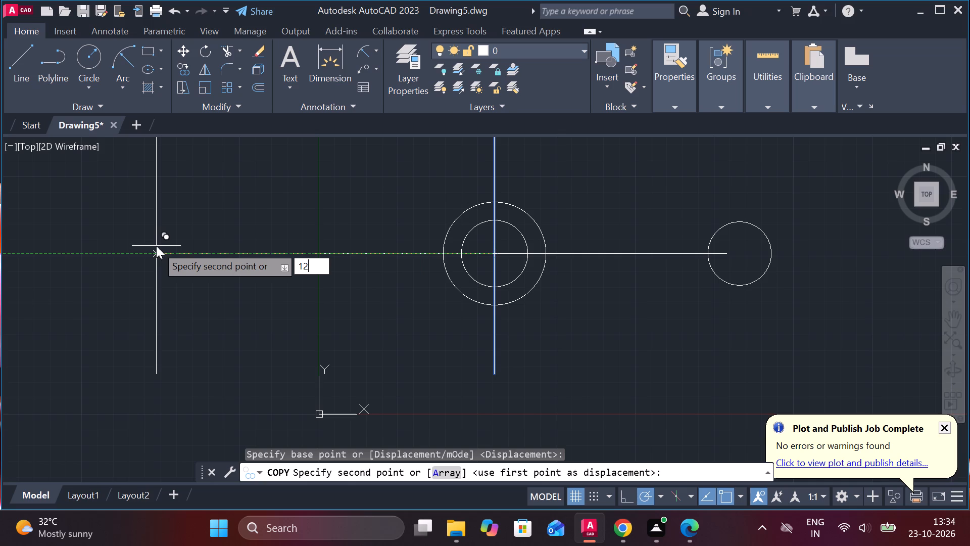
pyautogui.press('7')
pyautogui.press('Return')
pyautogui.press('Return')
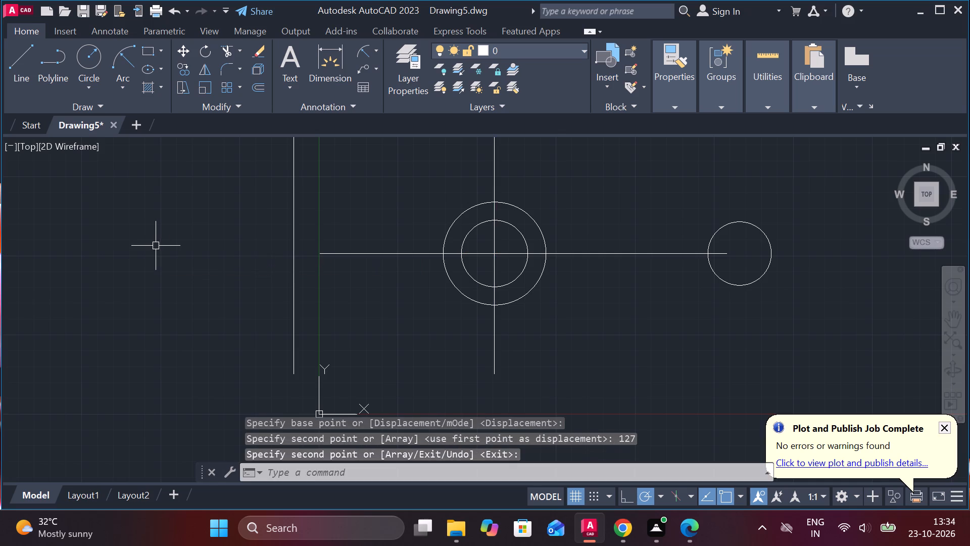
# Move the UCS origin to an empty spot well below and to the left of the part.
pyautogui.scroll(-2, 415, 352)
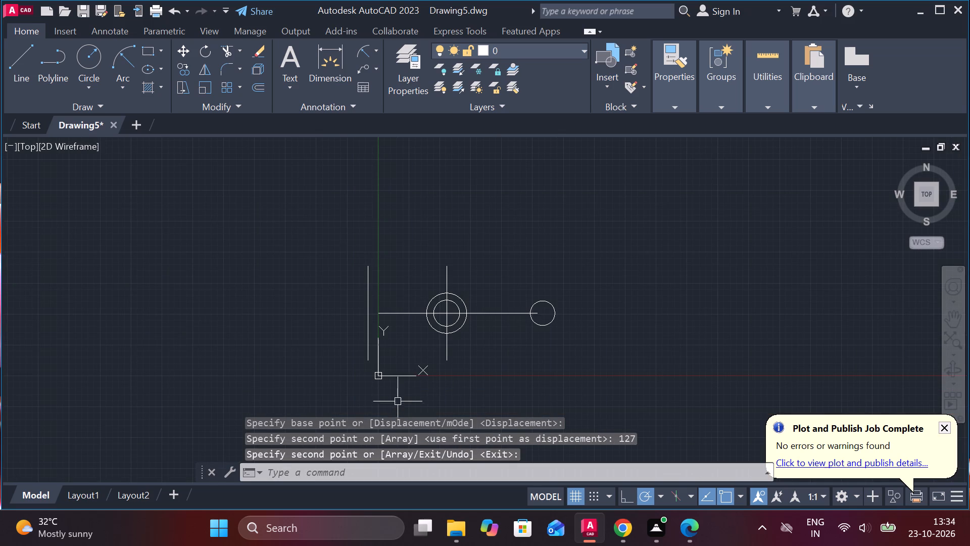
pyautogui.click(376, 376)
pyautogui.click(376, 376)
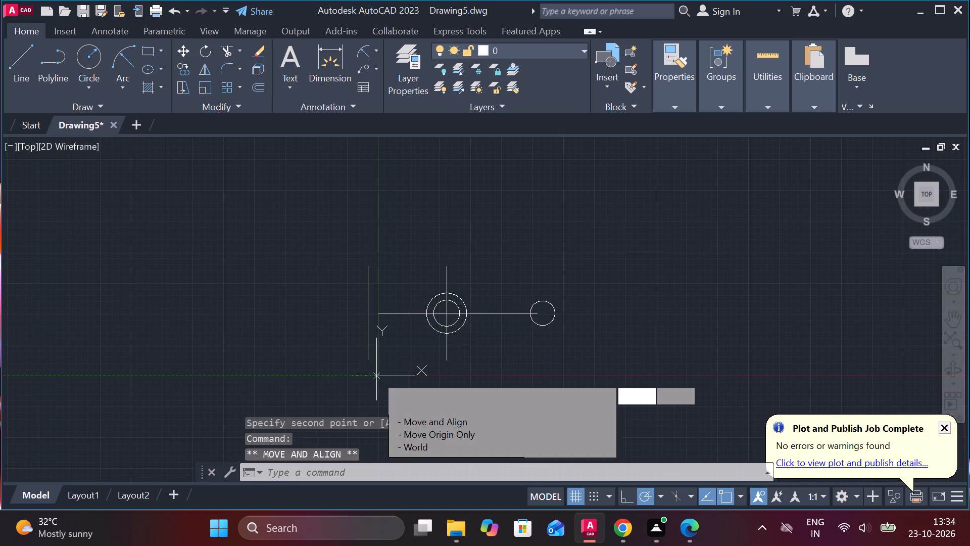
pyautogui.click(12, 474)
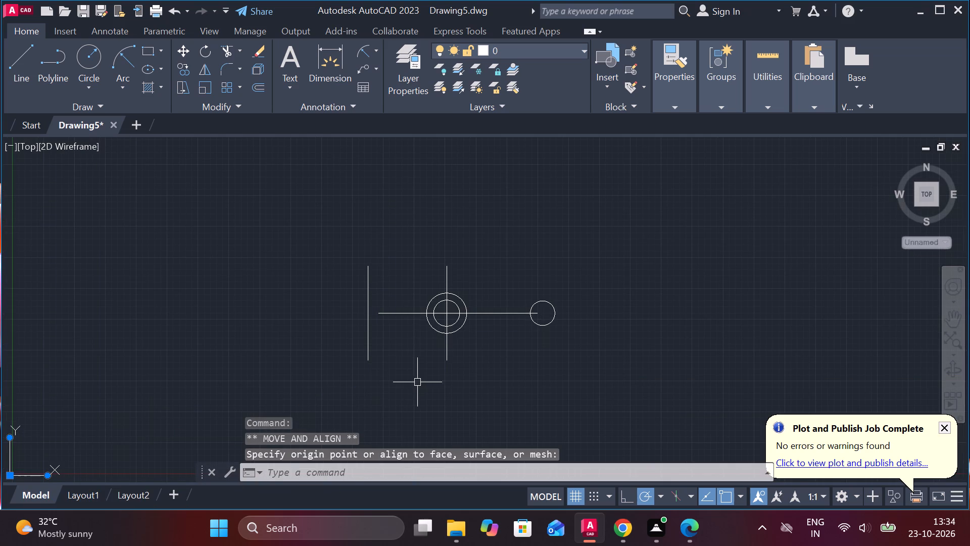
# Extend the horizontal centre line to the far side of the moved circle and back to the copied vertical line.
pyautogui.scroll(1, 457, 385)
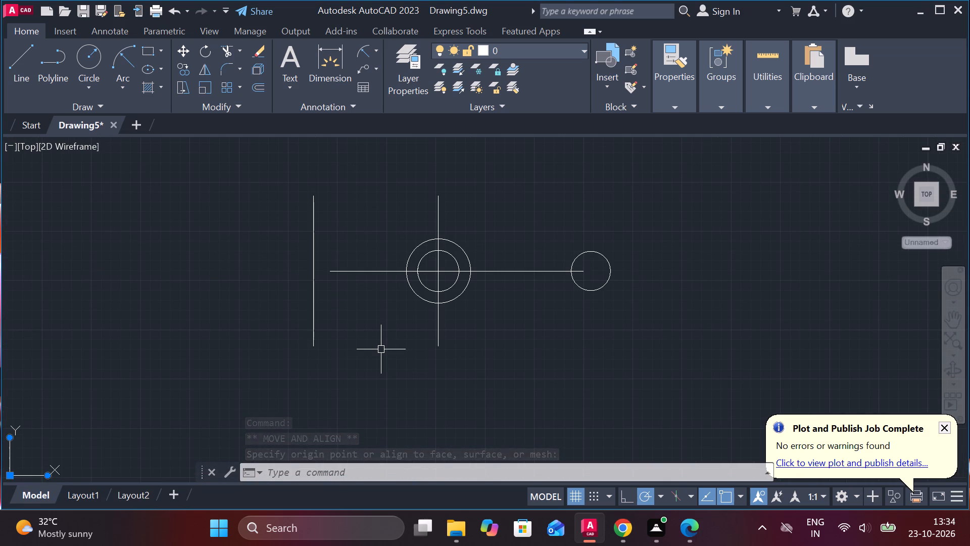
pyautogui.write('EX')
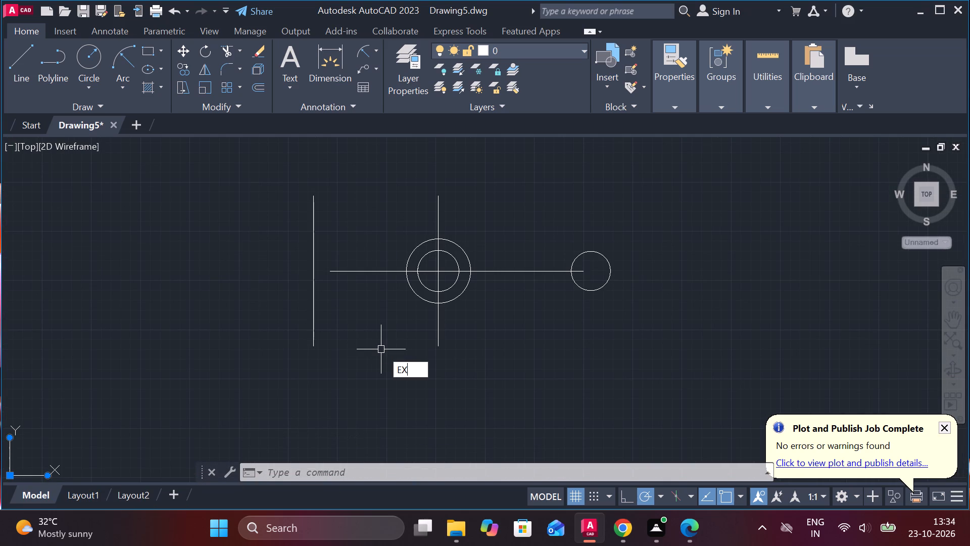
pyautogui.press('Return')
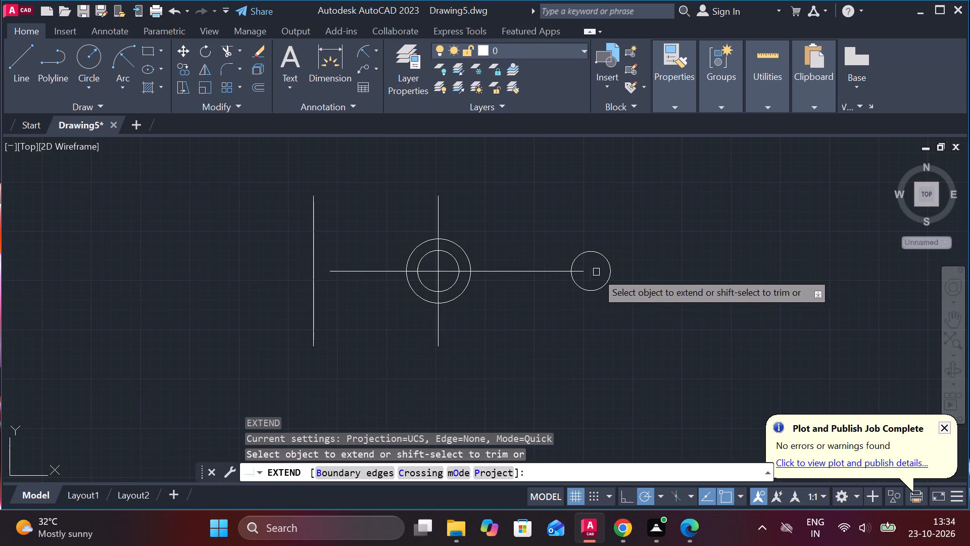
pyautogui.click(557, 273)
pyautogui.click(336, 271)
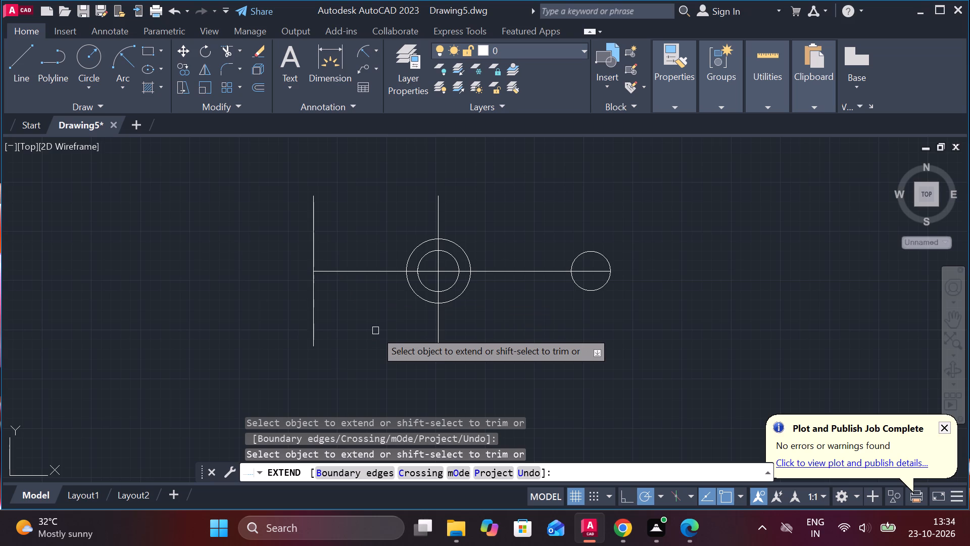
pyautogui.press('Escape')
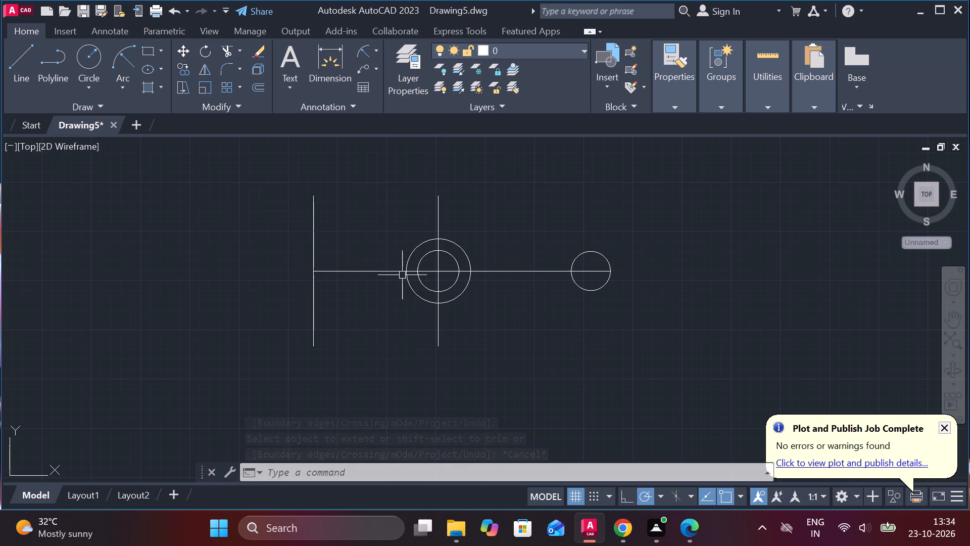
# Copy the horizontal centre line 16 units above and 16 units below itself, with the concentric circles' centre as base point.
pyautogui.click(352, 272)
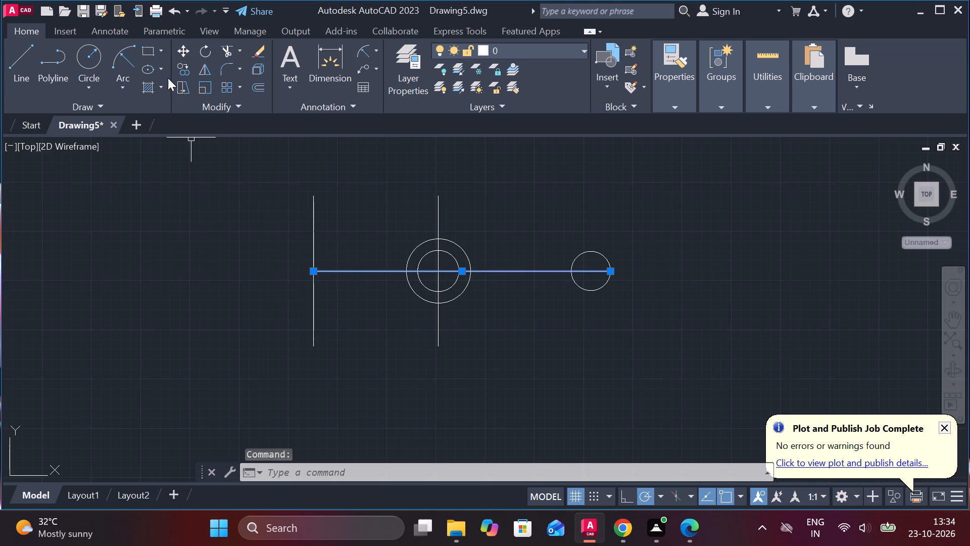
pyautogui.click(187, 69)
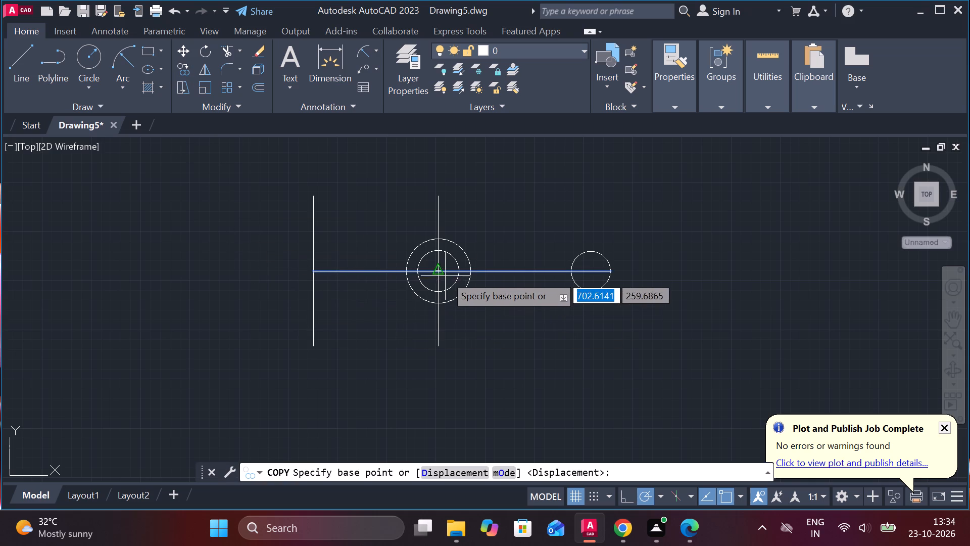
pyautogui.click(439, 270)
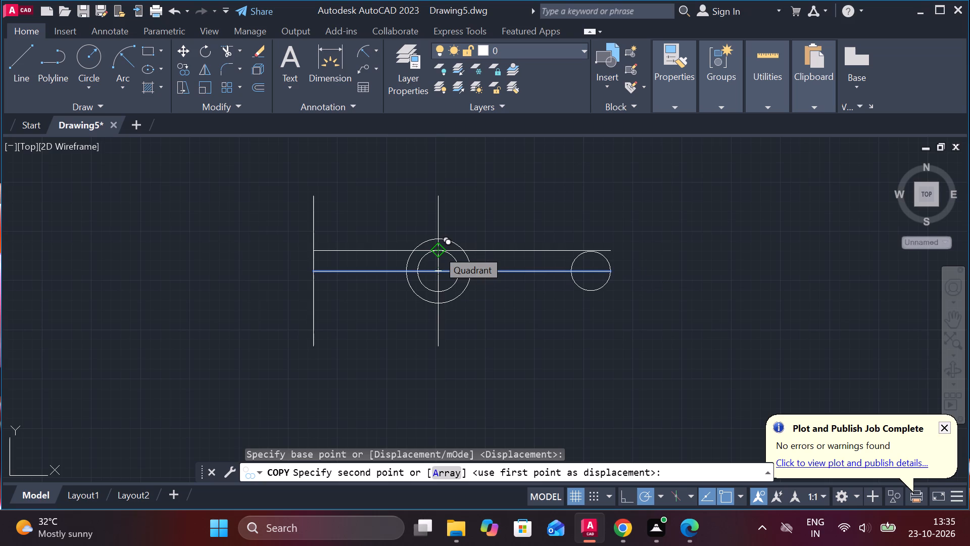
pyautogui.press('1')
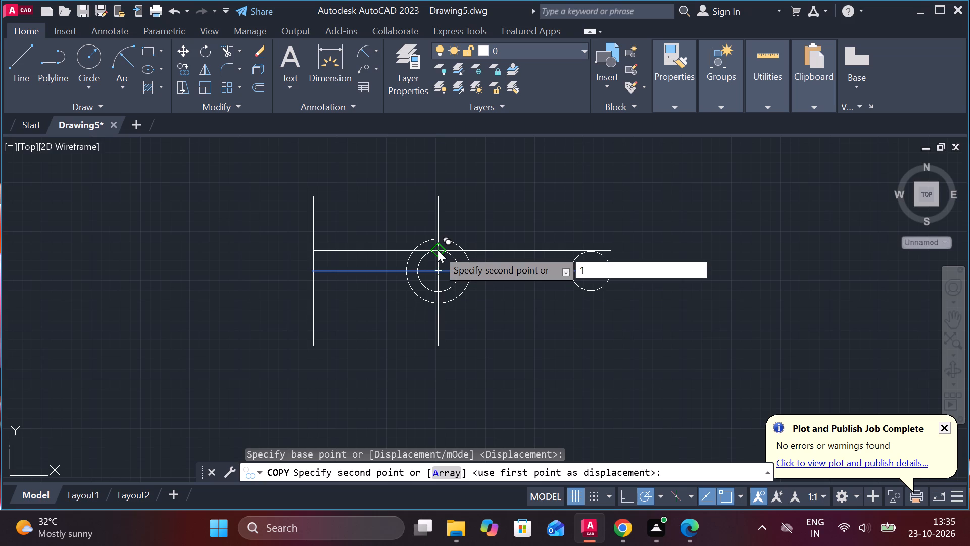
pyautogui.press('6')
pyautogui.press('Return')
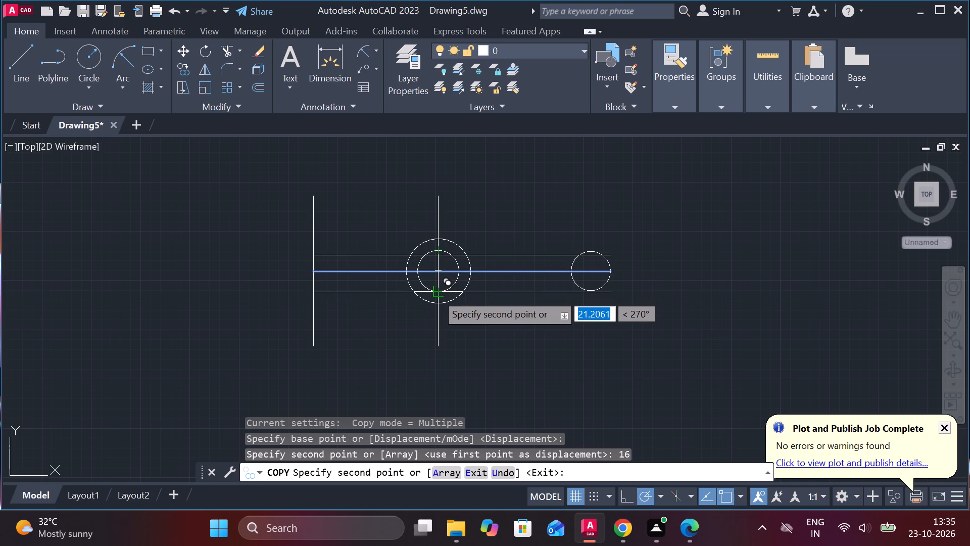
pyautogui.press('1')
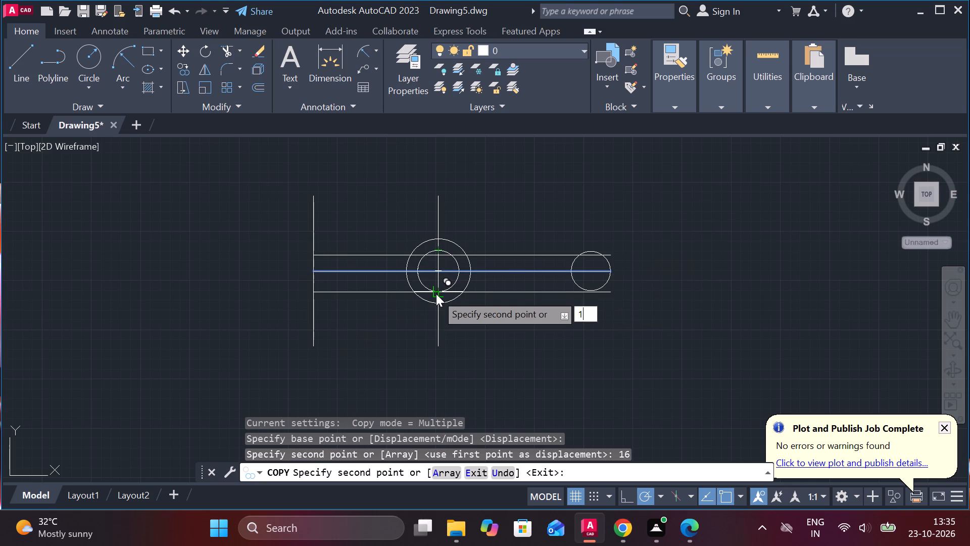
pyautogui.press('6')
pyautogui.press('Return')
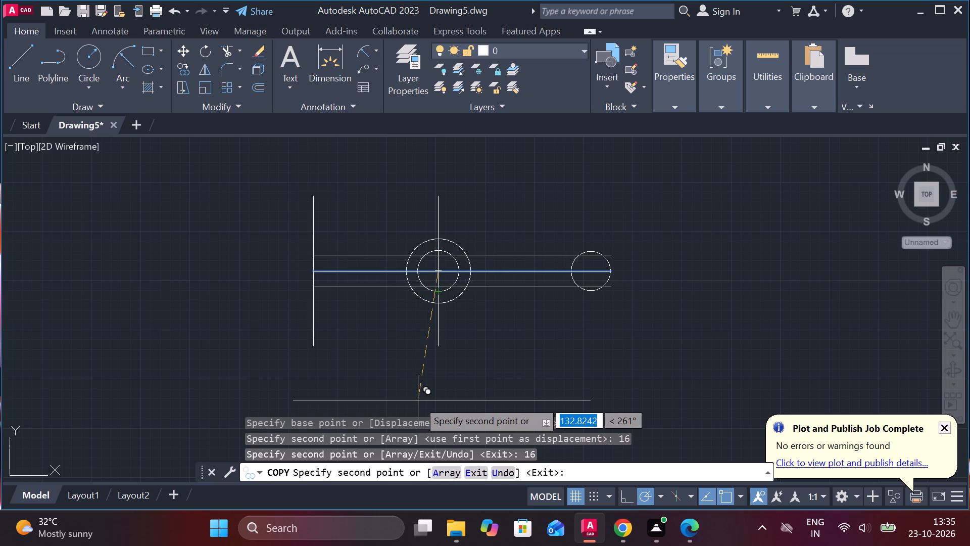
pyautogui.press('Escape')
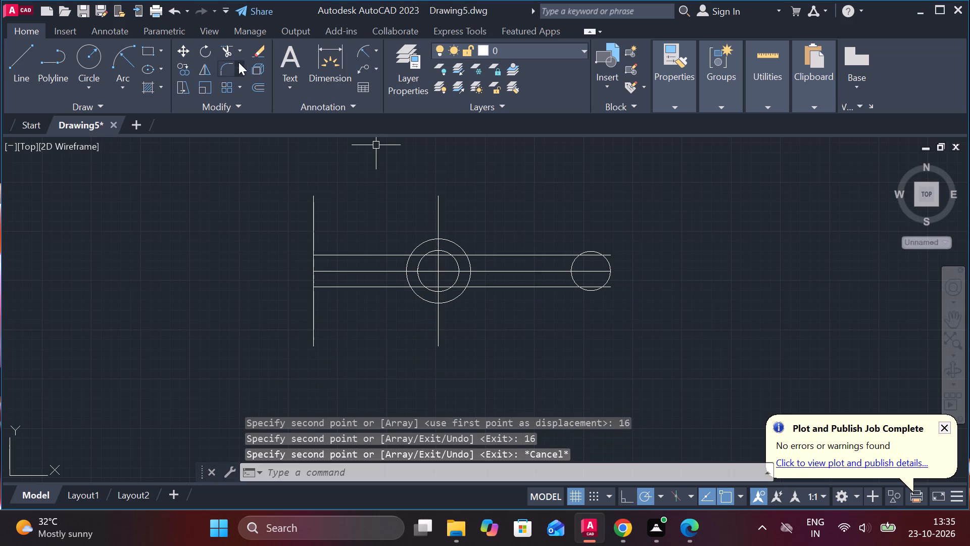
# Fillet the lower and upper parallel edges into the outer concentric circle with radius 25, on the side facing the copied vertical line.
pyautogui.click(231, 73)
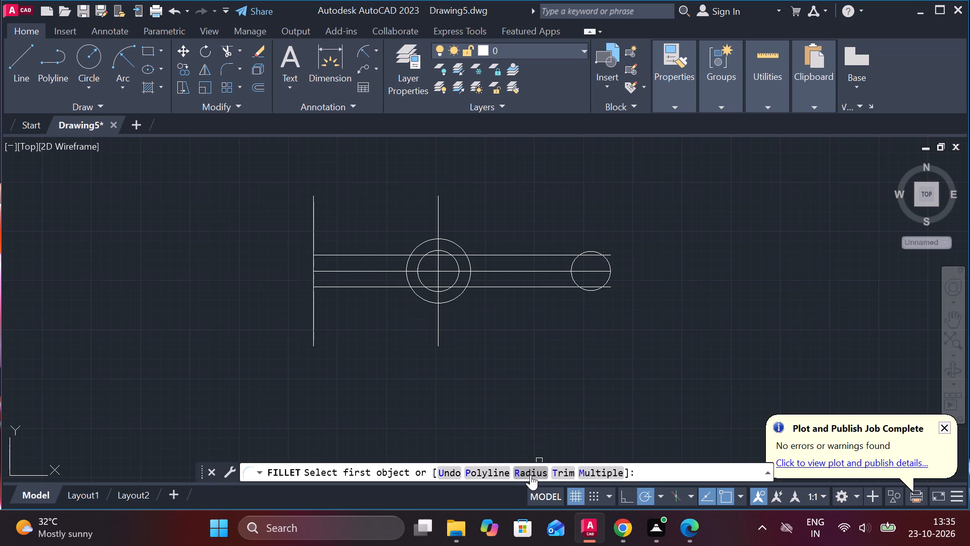
pyautogui.click(530, 476)
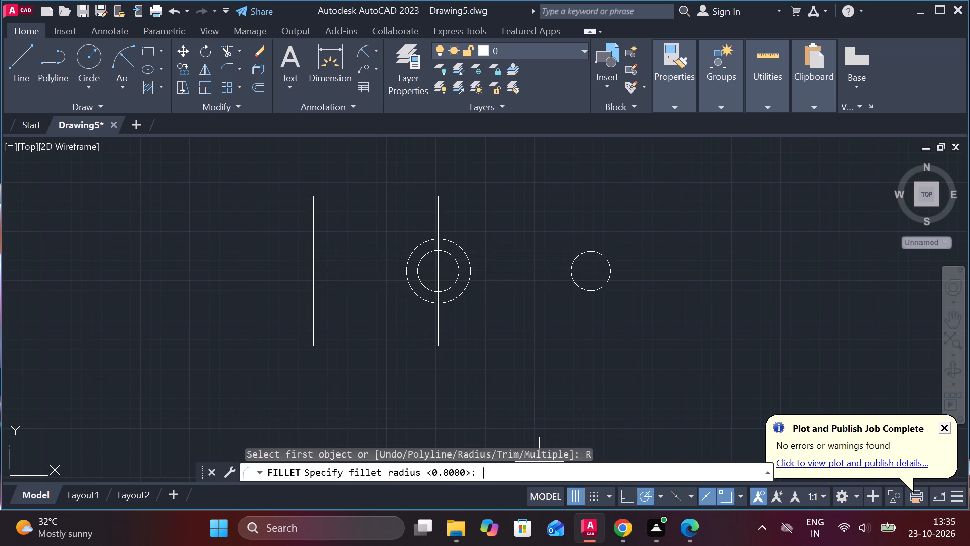
pyautogui.write('25')
pyautogui.press('Return')
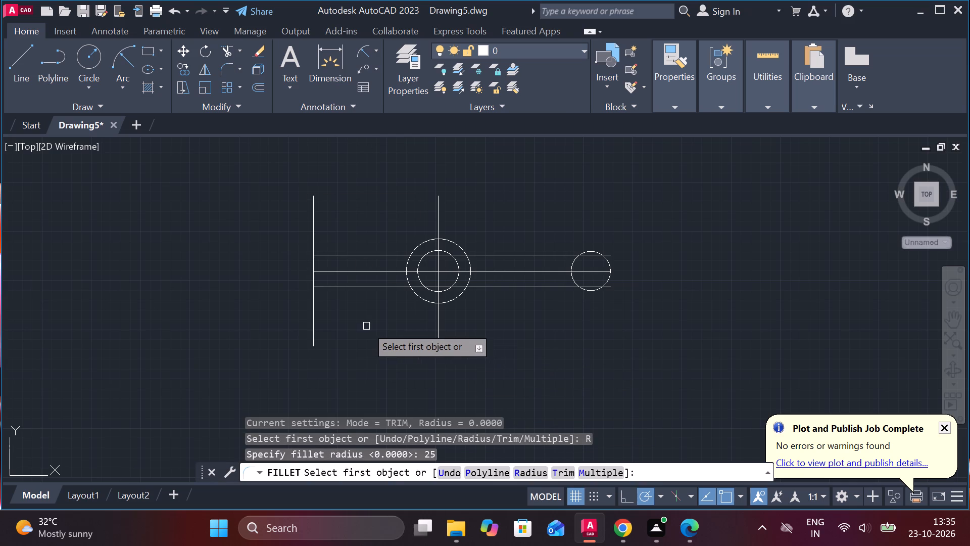
pyautogui.scroll(2, 373, 302)
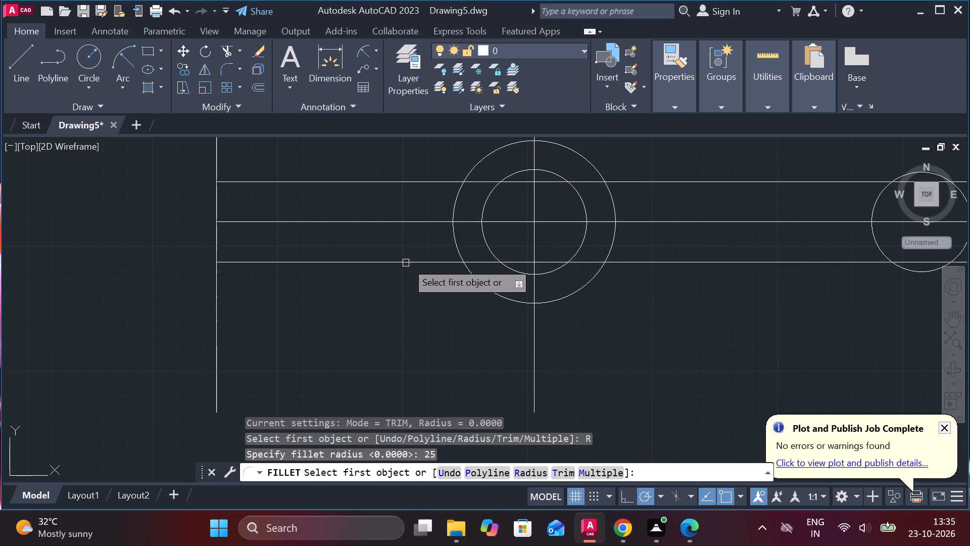
pyautogui.click(415, 266)
pyautogui.click(415, 262)
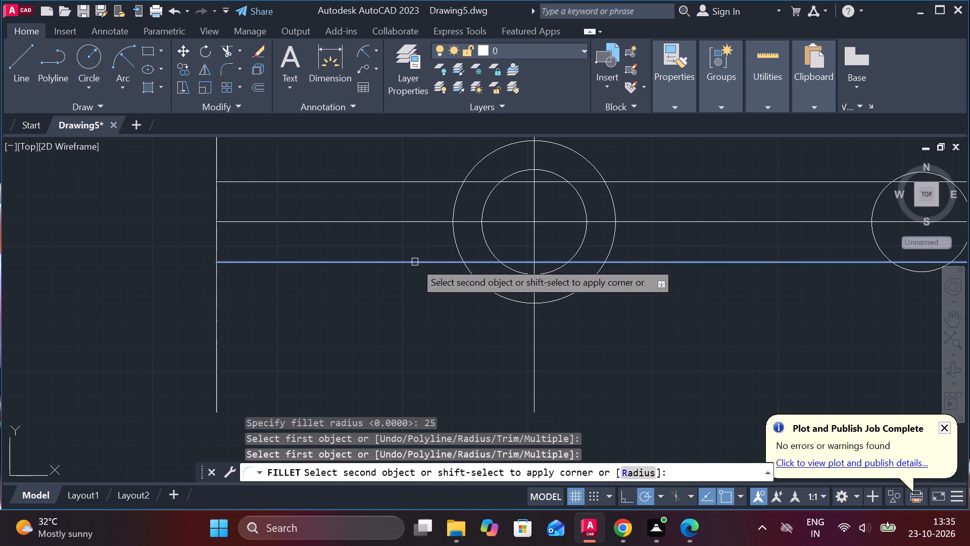
pyautogui.click(490, 285)
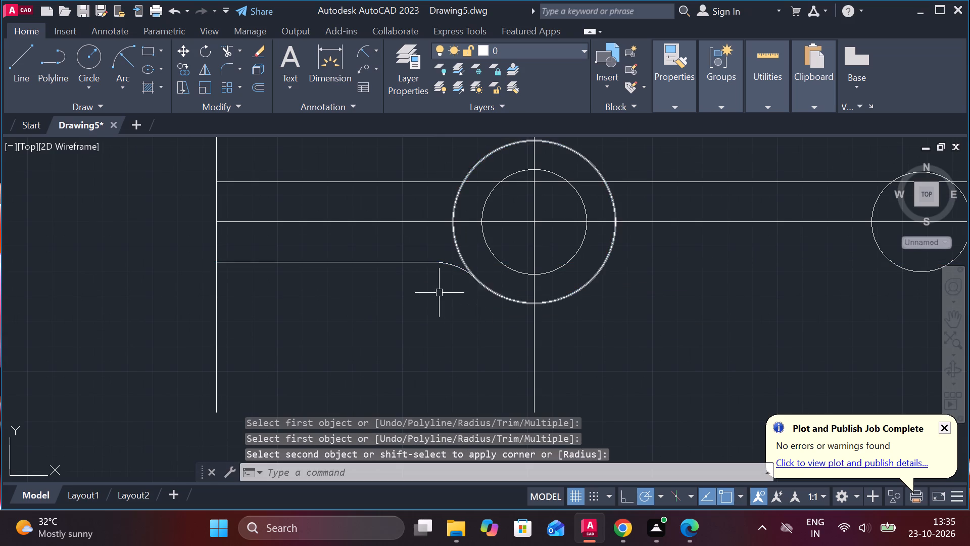
pyautogui.click(227, 73)
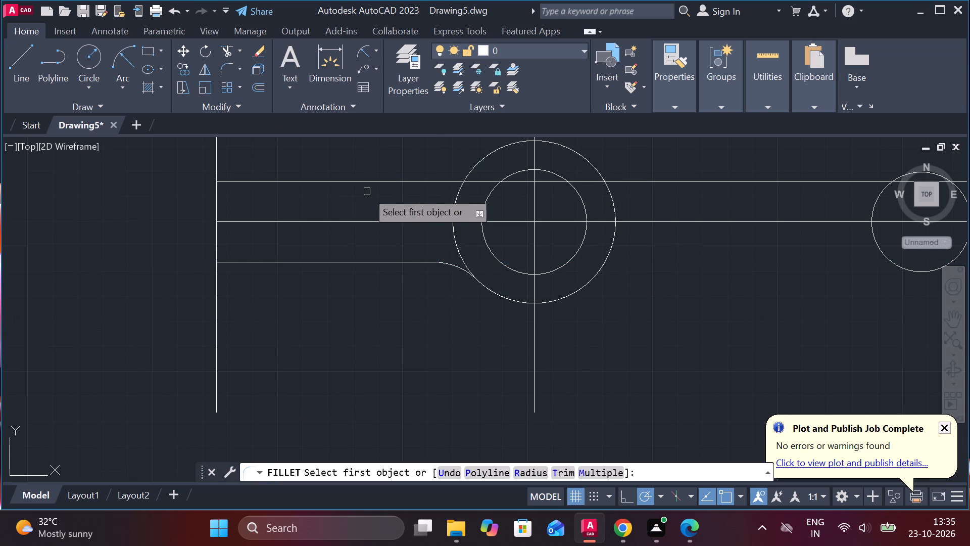
pyautogui.click(418, 179)
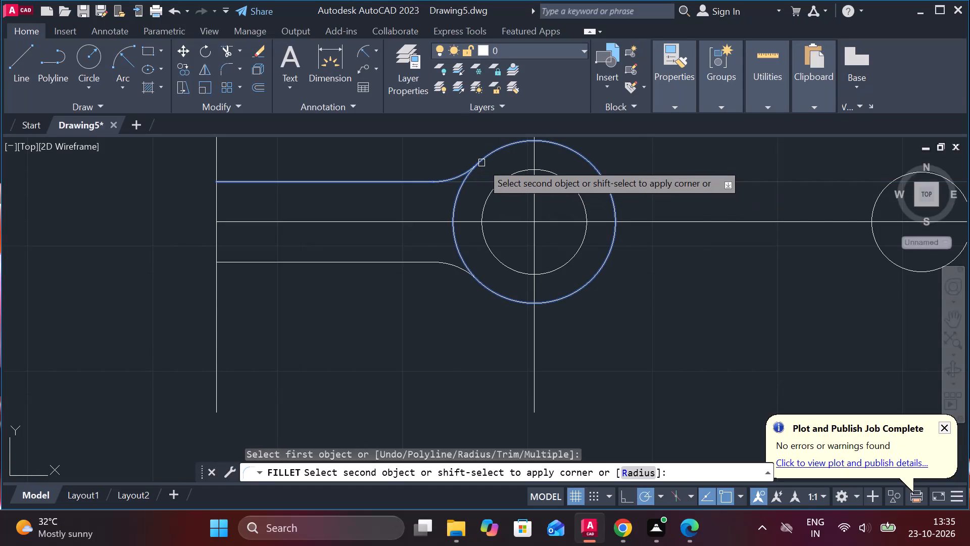
pyautogui.click(481, 163)
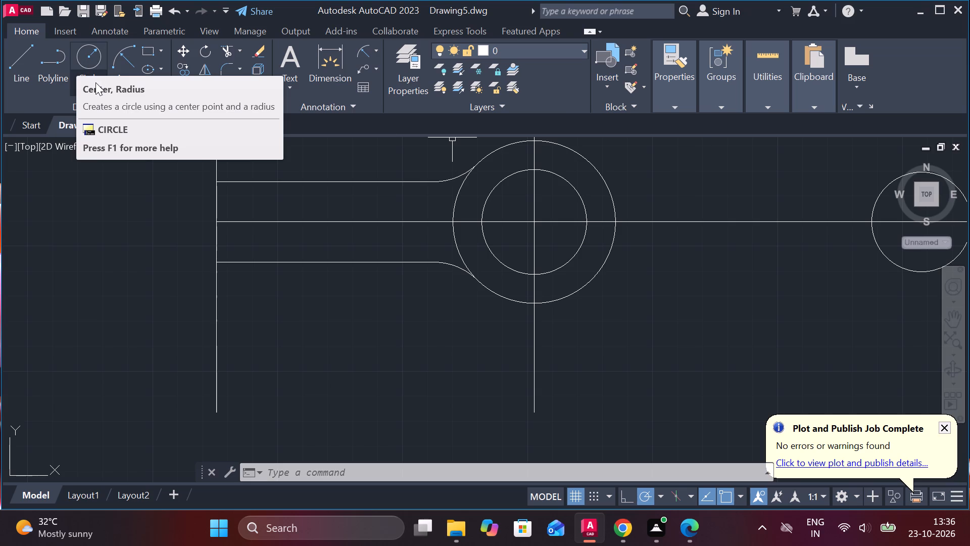
# Draw a circle of diameter 30 at the centre of the far end circle.
pyautogui.click(86, 80)
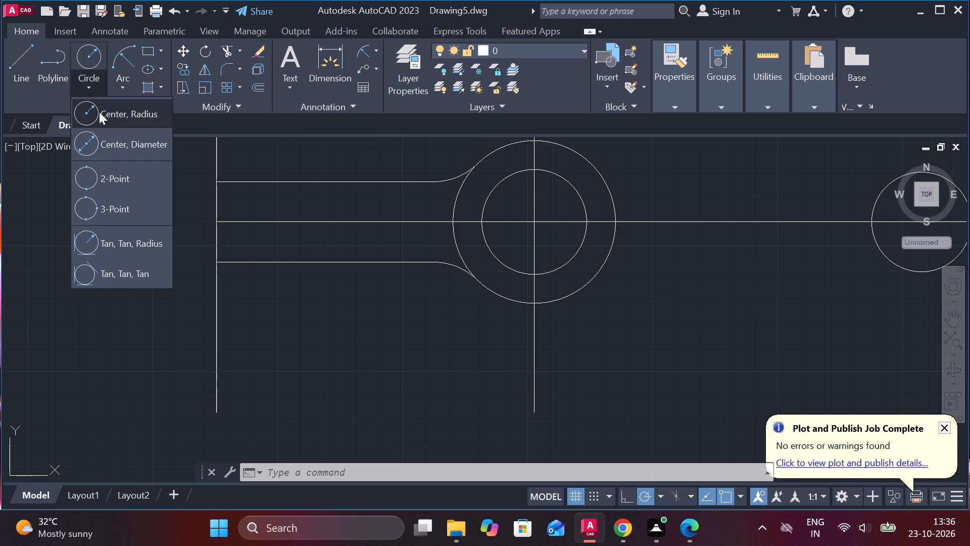
pyautogui.click(131, 150)
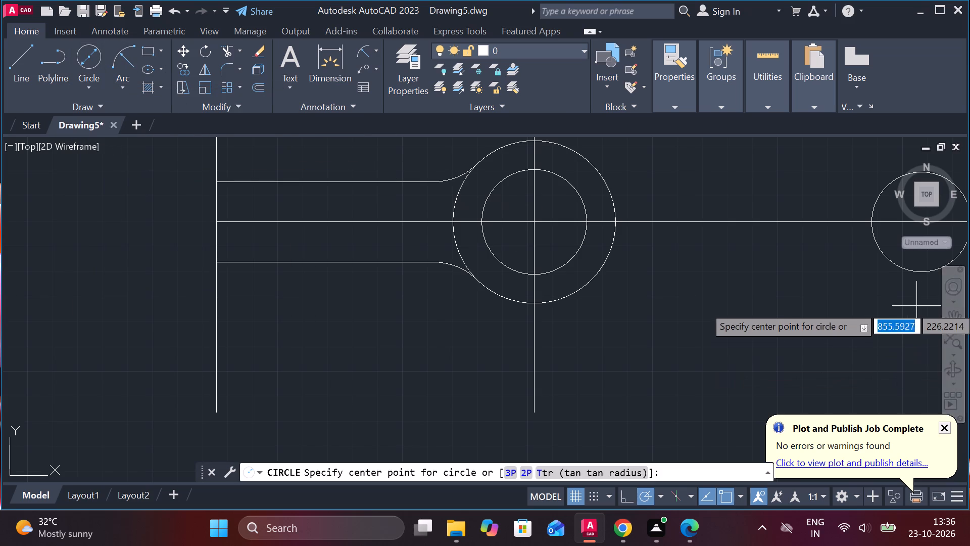
pyautogui.scroll(-2, 916, 306)
pyautogui.scroll(-2, 607, 285)
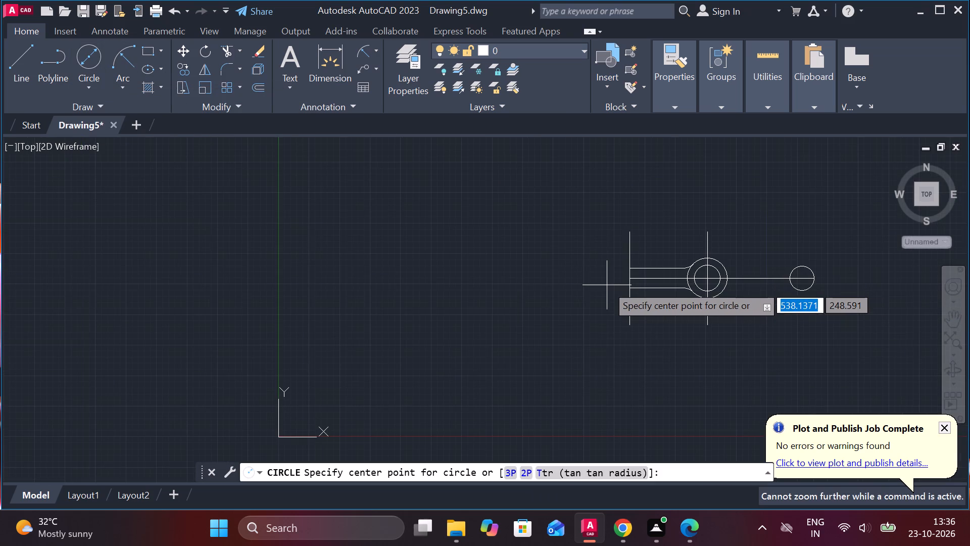
pyautogui.scroll(2, 789, 277)
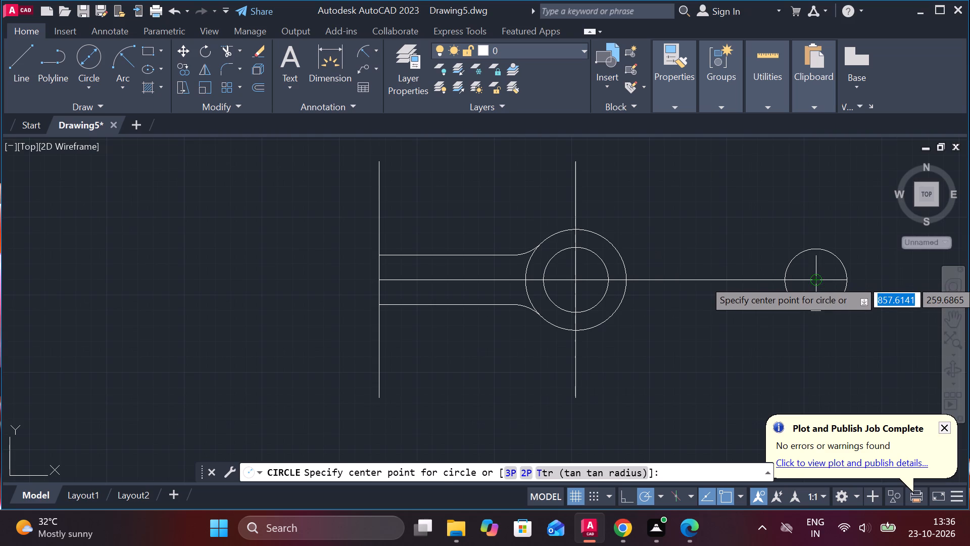
pyautogui.click(812, 280)
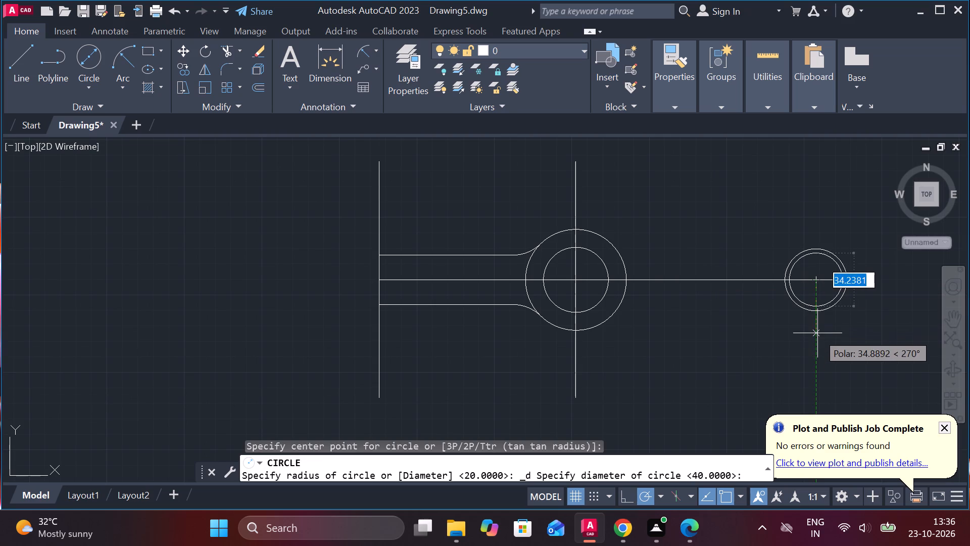
pyautogui.press('3')
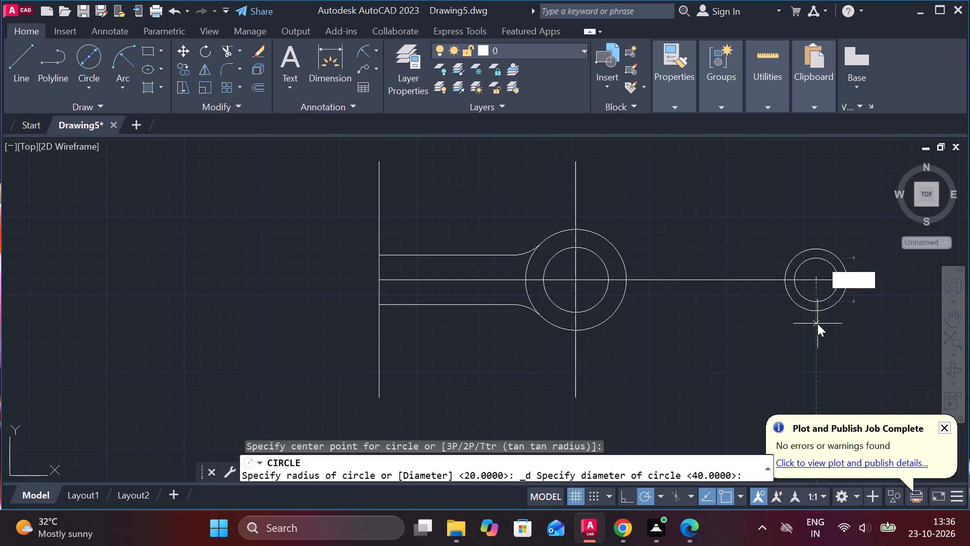
pyautogui.press('0')
pyautogui.press('Return')
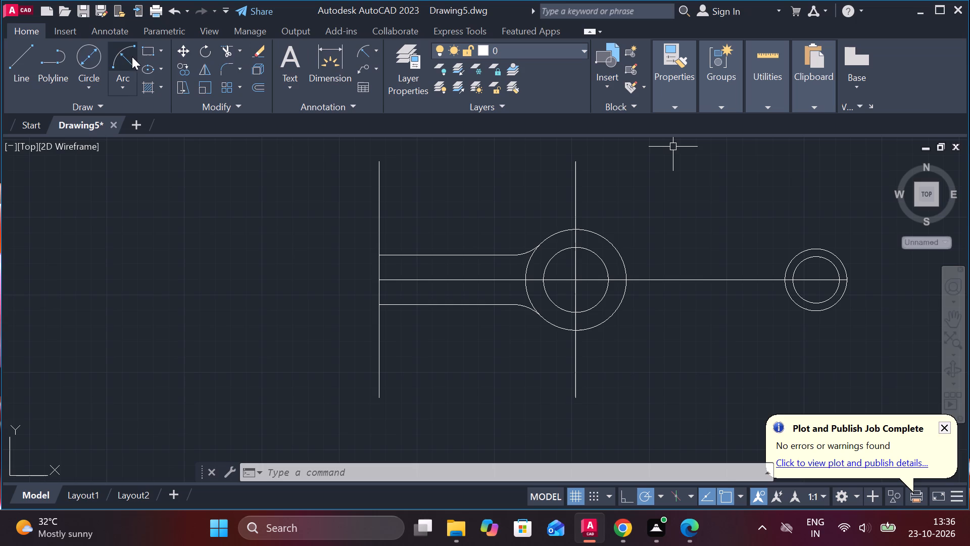
# Draw a second inner circle of diameter 20 at the same end-circle centre.
pyautogui.click(82, 58)
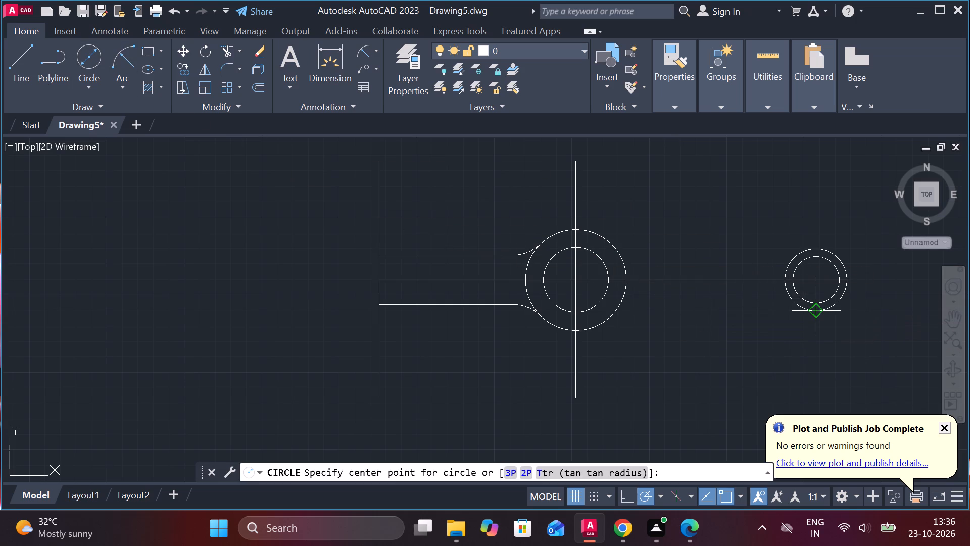
pyautogui.click(817, 278)
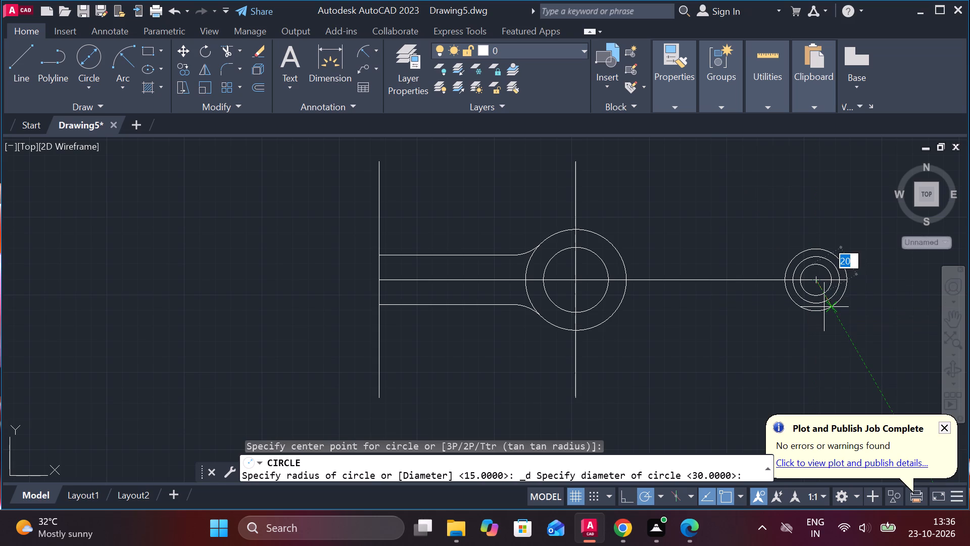
pyautogui.press('2')
pyautogui.press('0')
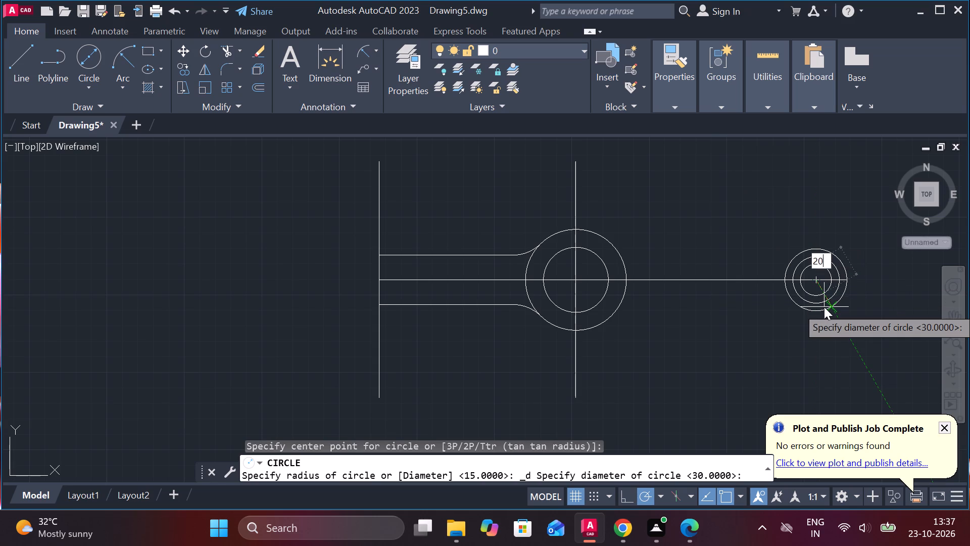
pyautogui.press('Return')
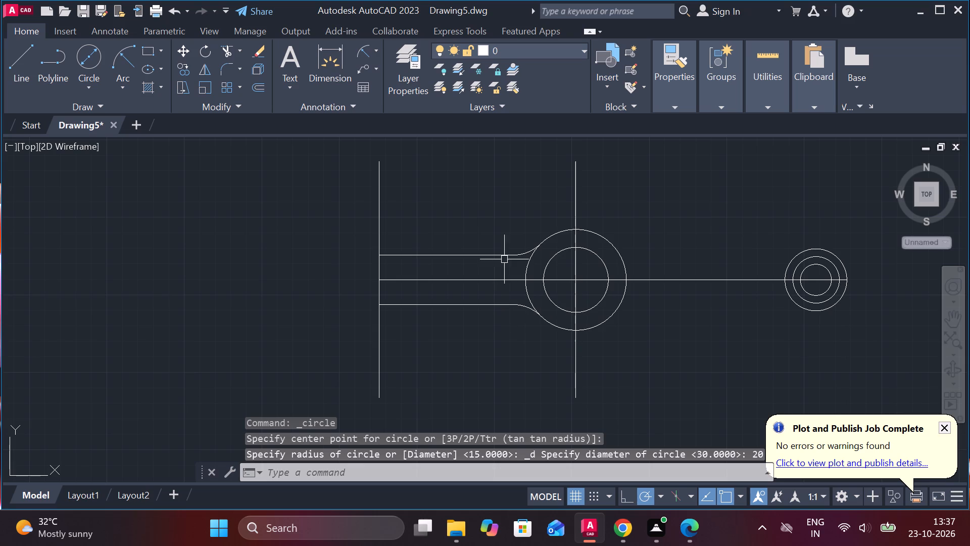
# Trim the copied vertical line below the lower parallel edge and above the upper one.
pyautogui.click(226, 52)
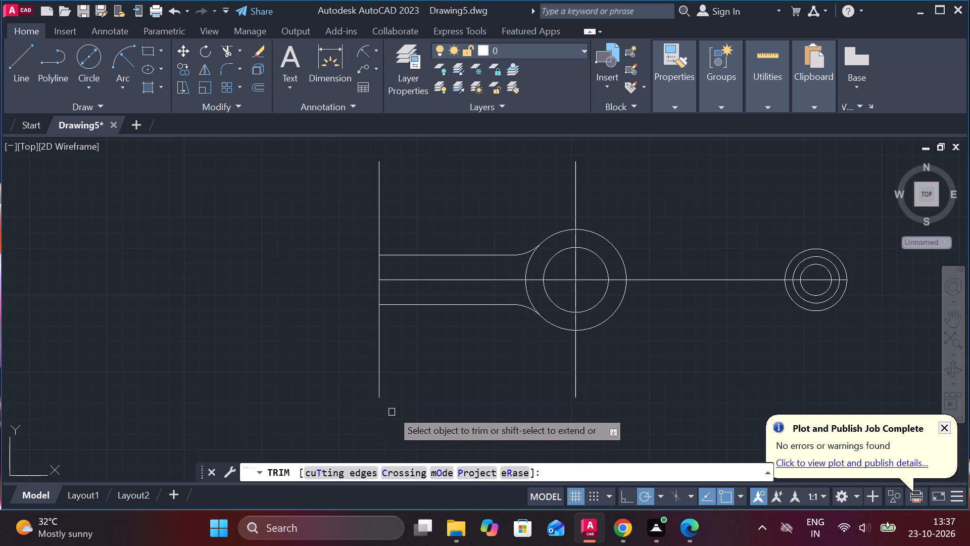
pyautogui.click(377, 377)
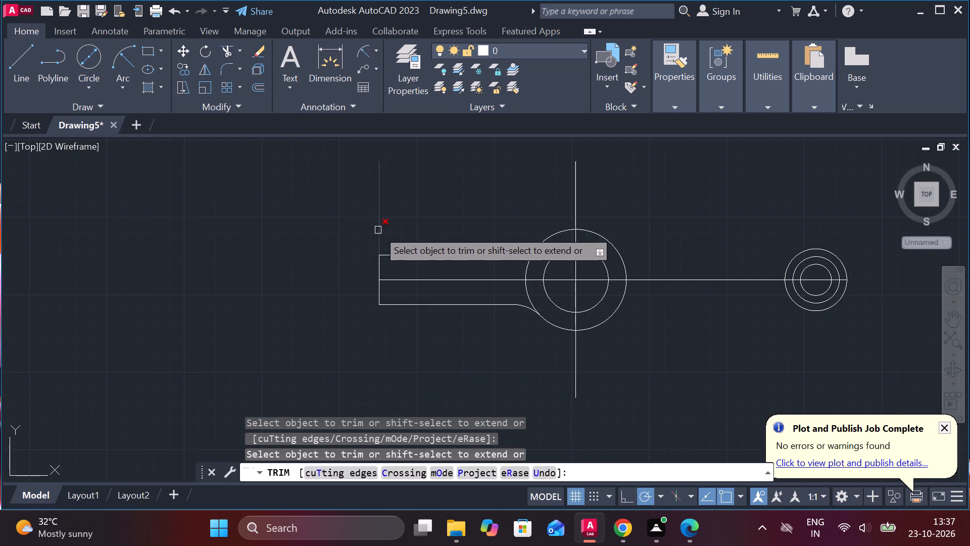
pyautogui.click(378, 230)
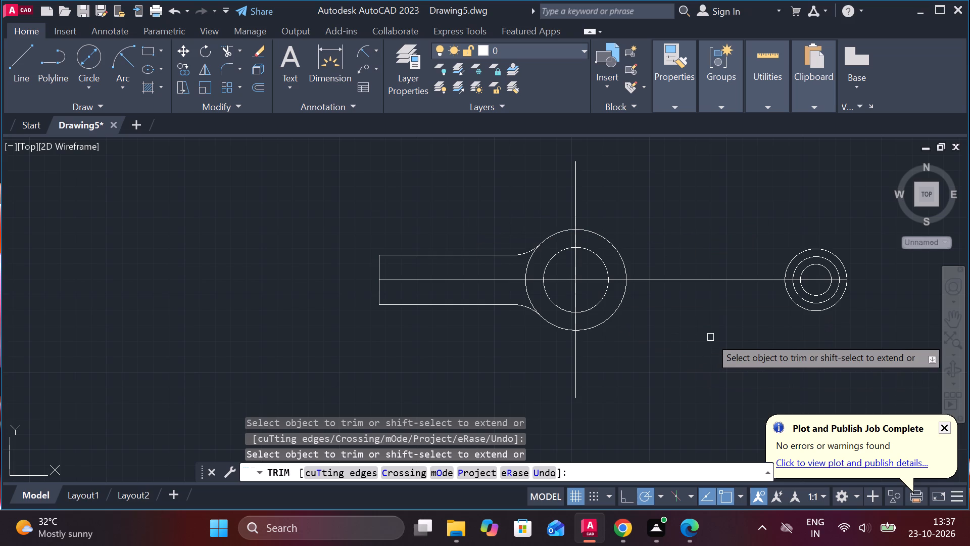
# Draw a vertical line about 364 units long through the end circles' centre, starting below the circles and running upward.
pyautogui.scroll(-1, 710, 337)
pyautogui.scroll(-1, 270, 318)
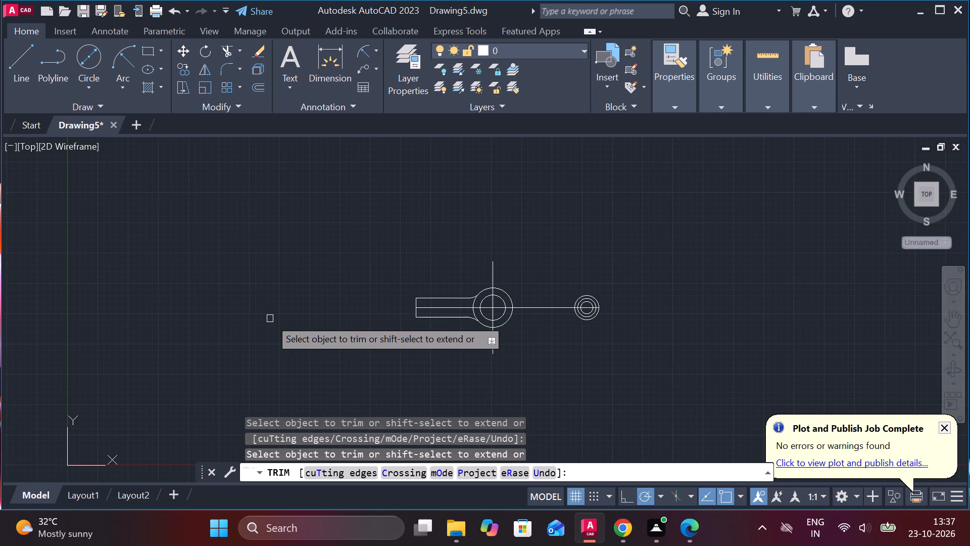
pyautogui.scroll(-1, 270, 318)
pyautogui.scroll(1, 560, 357)
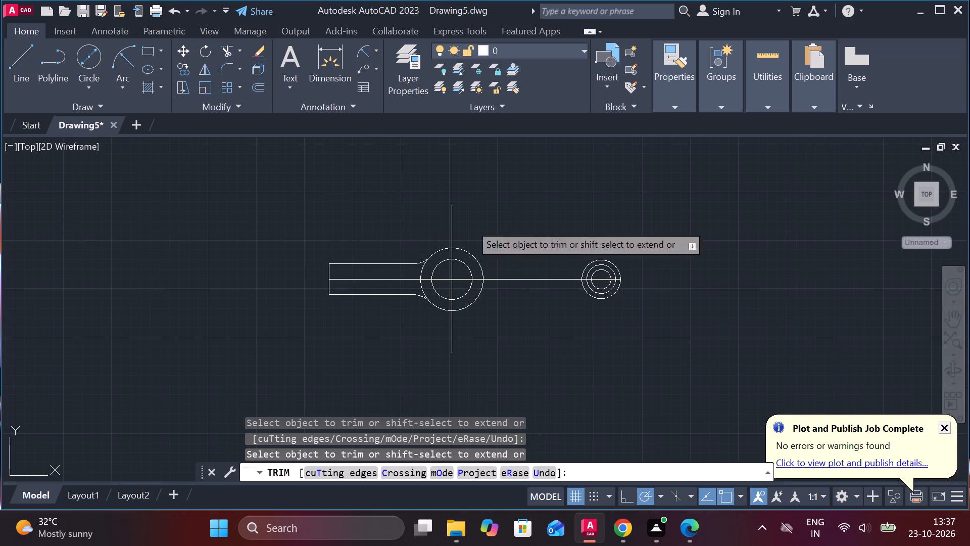
pyautogui.click(18, 69)
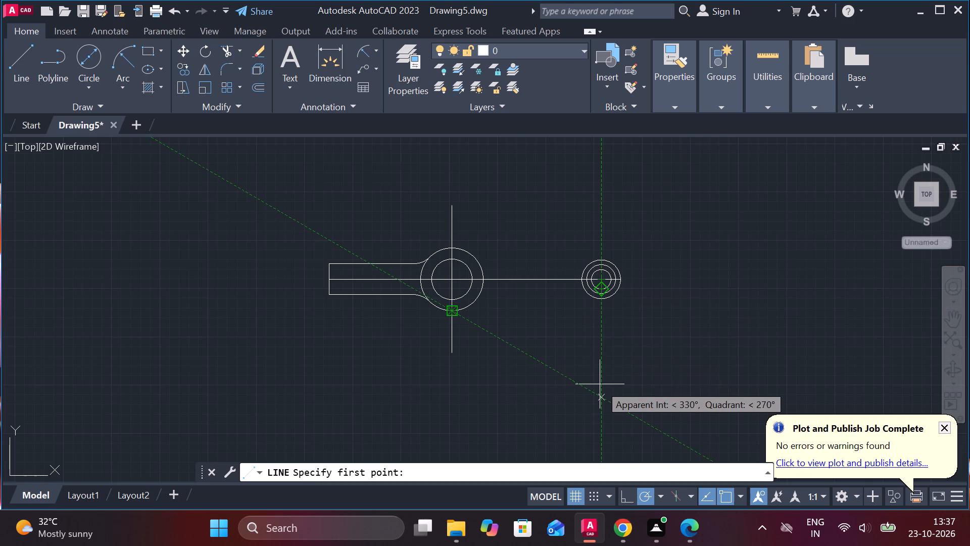
pyautogui.click(602, 353)
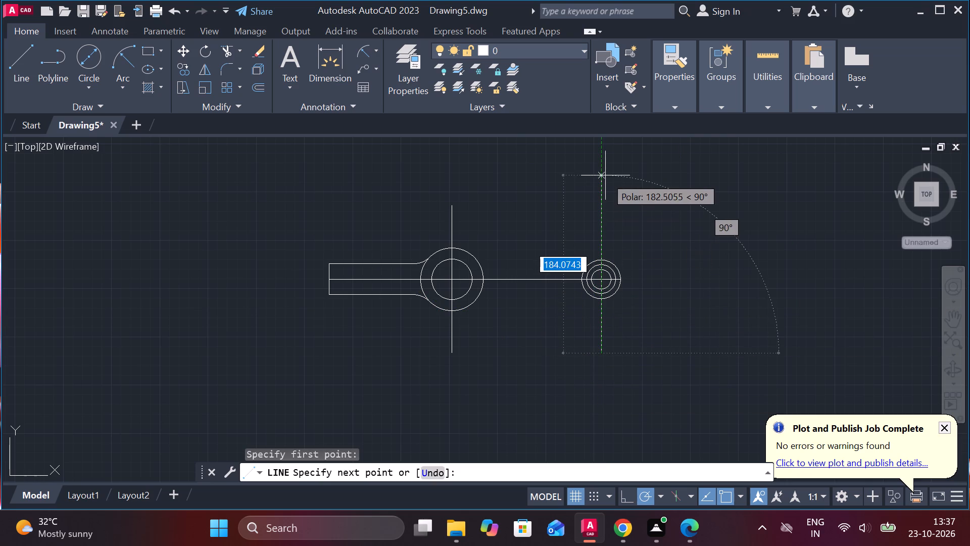
pyautogui.scroll(-2, 605, 180)
pyautogui.scroll(-1, 518, 419)
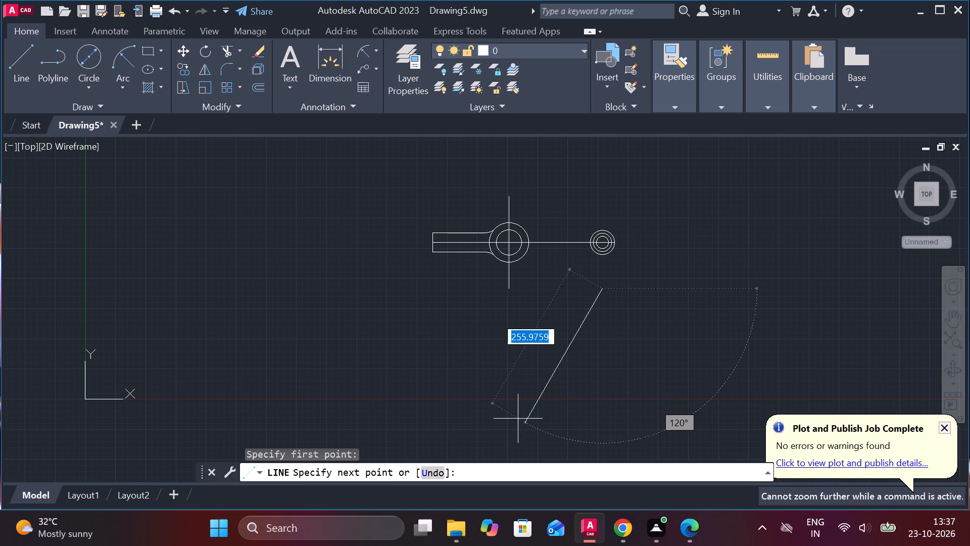
pyautogui.scroll(-2, 514, 377)
pyautogui.scroll(-3, 453, 359)
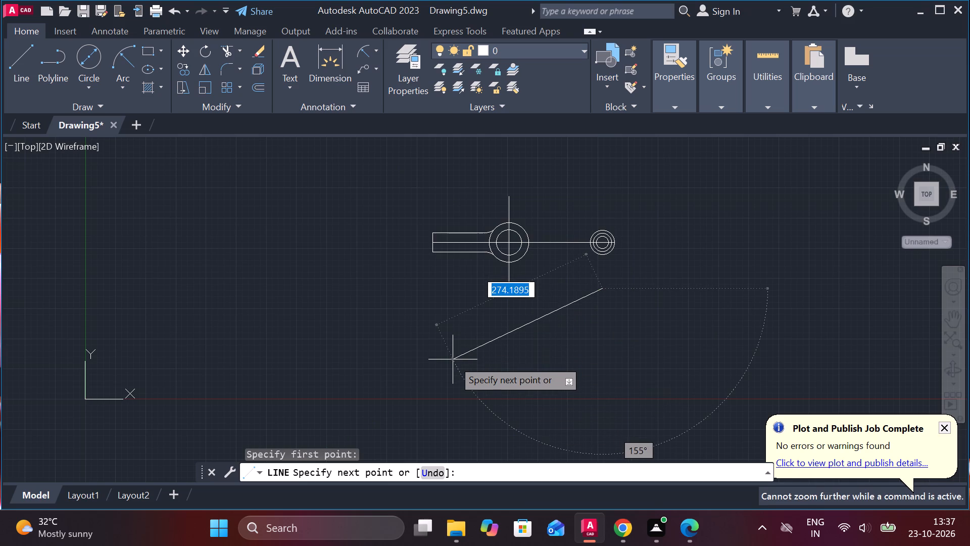
pyautogui.scroll(-2, 453, 359)
pyautogui.scroll(5, 453, 363)
pyautogui.scroll(-7, 453, 363)
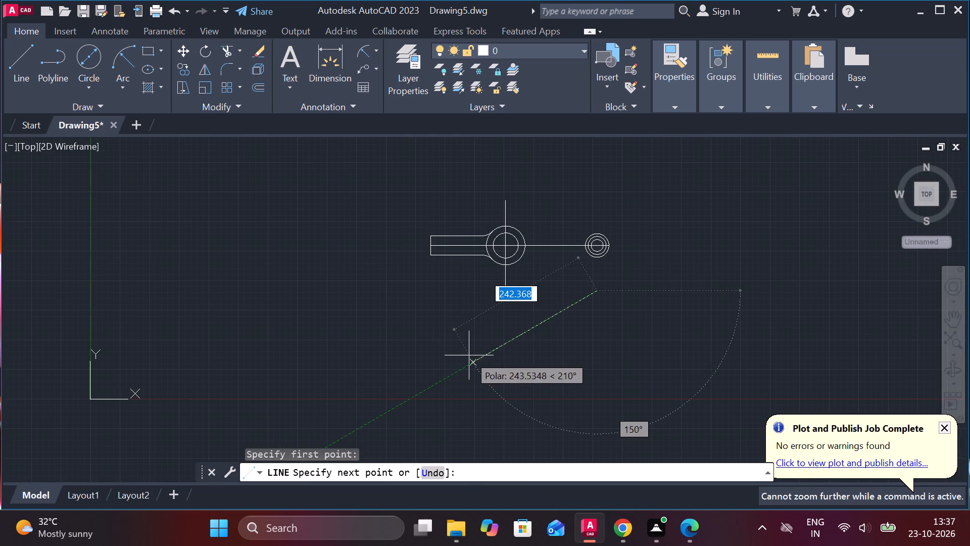
pyautogui.scroll(-3, 469, 355)
pyautogui.scroll(-3, 603, 196)
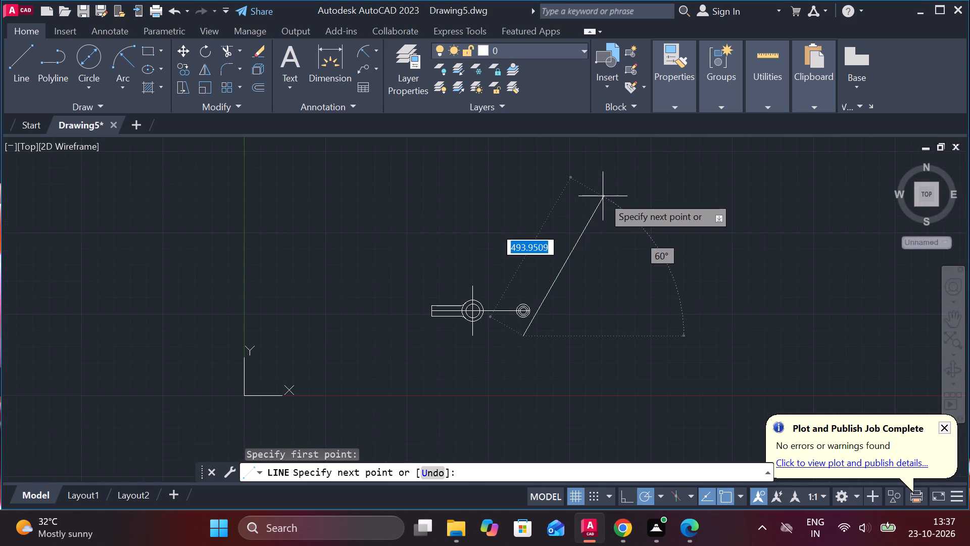
pyautogui.click(523, 218)
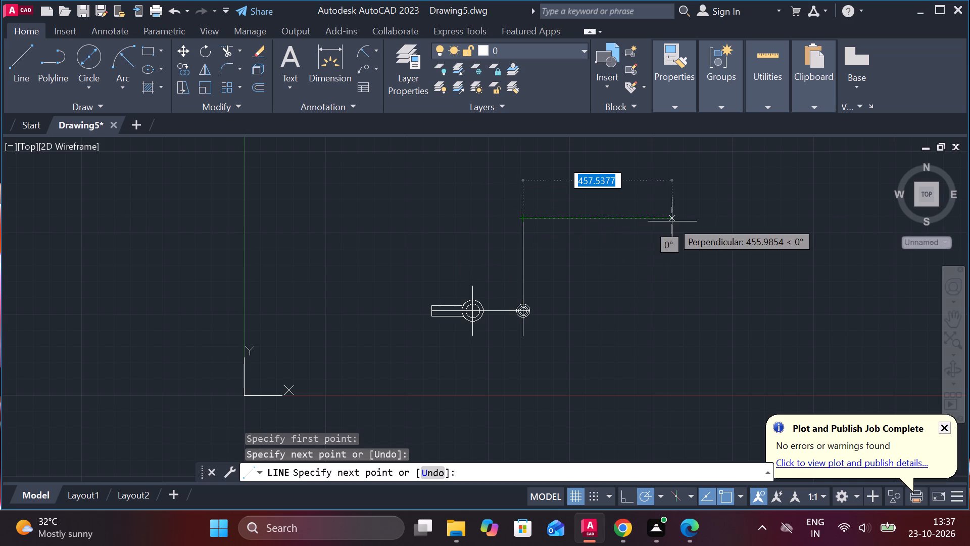
pyautogui.press('Escape')
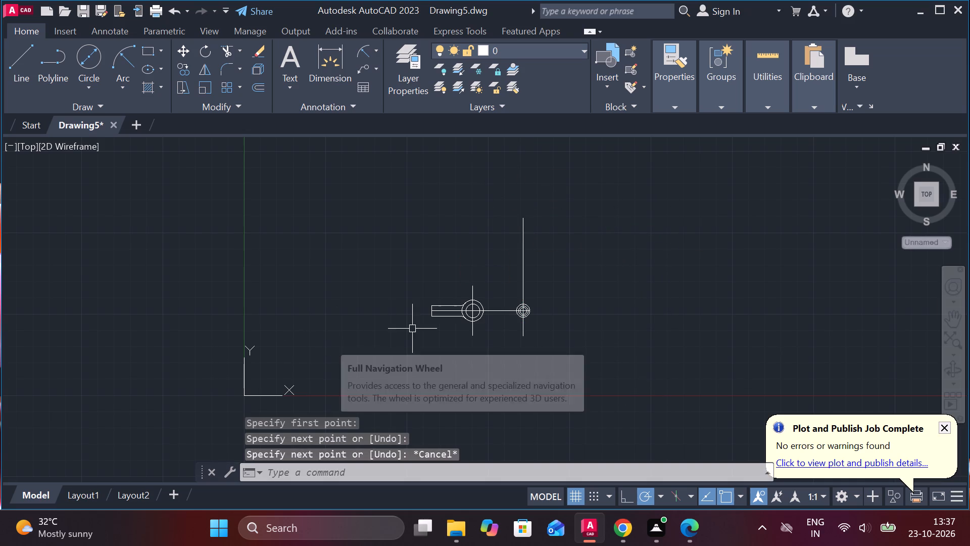
# Delete the short vertical centre line through the larger pair of concentric circles.
pyautogui.scroll(2, 427, 328)
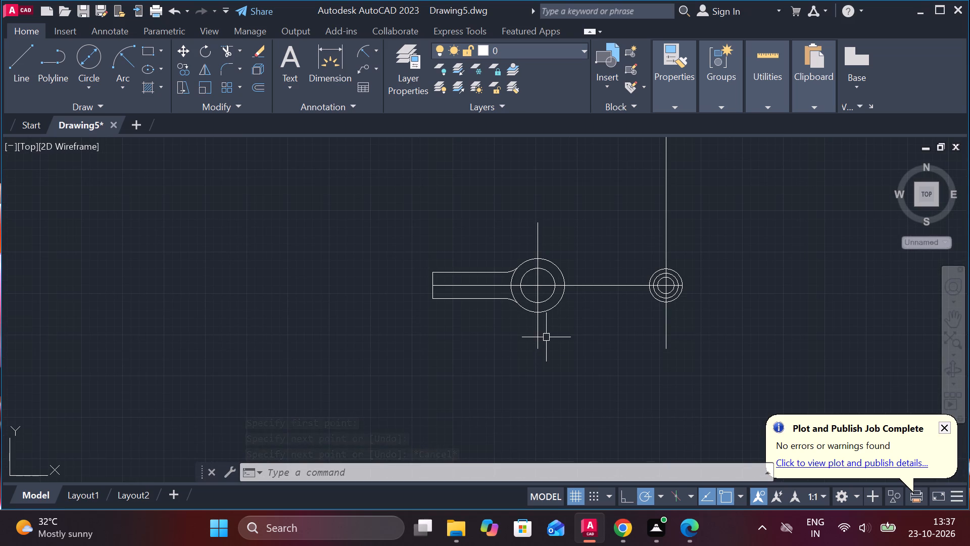
pyautogui.click(537, 338)
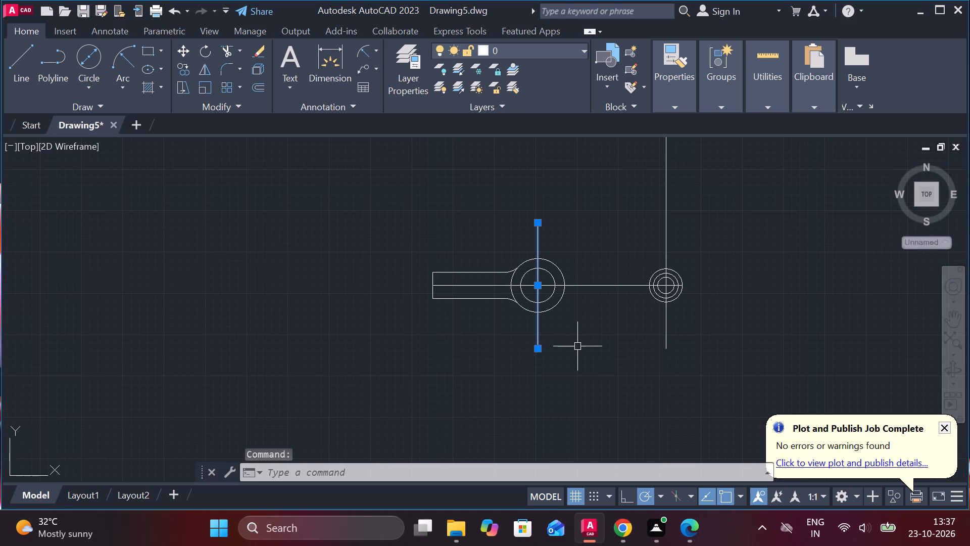
pyautogui.press('Delete')
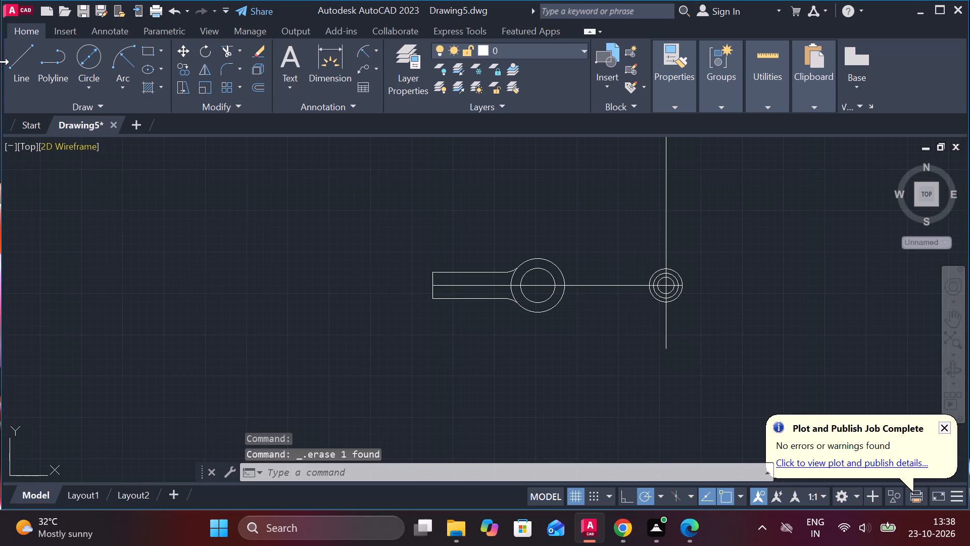
# Draw a vertical line about 361 units long through the larger circles' centre, its ends level with those of the end circles' vertical line.
pyautogui.click(13, 68)
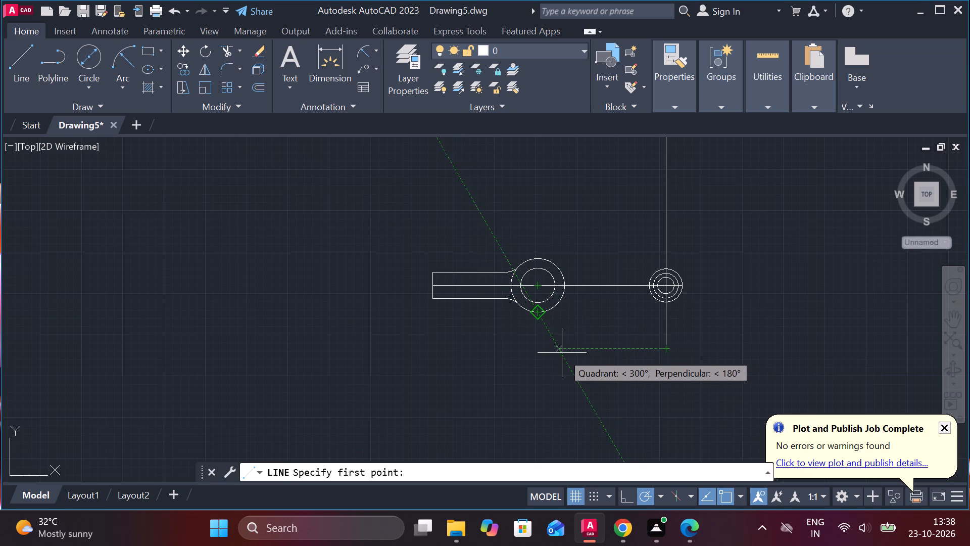
pyautogui.click(537, 349)
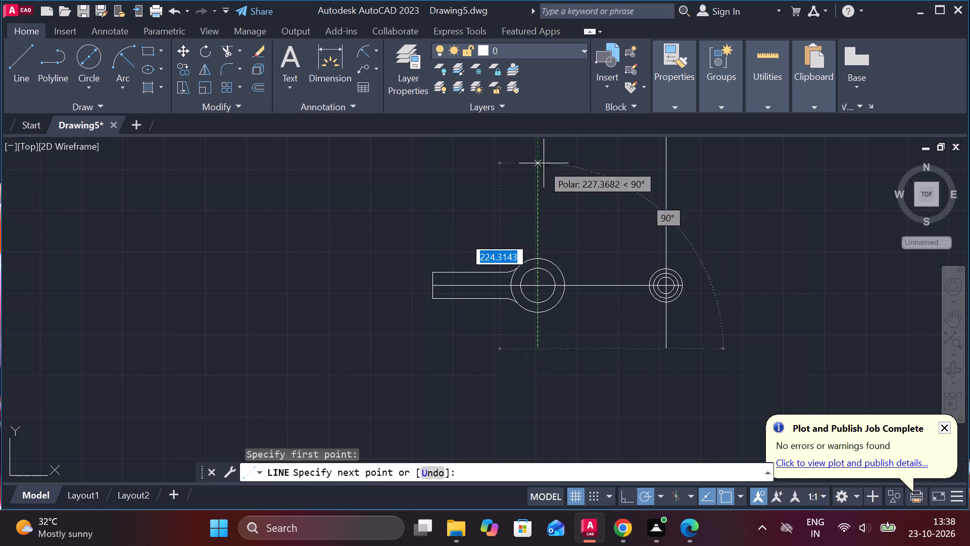
pyautogui.scroll(-2, 533, 169)
pyautogui.scroll(-4, 526, 391)
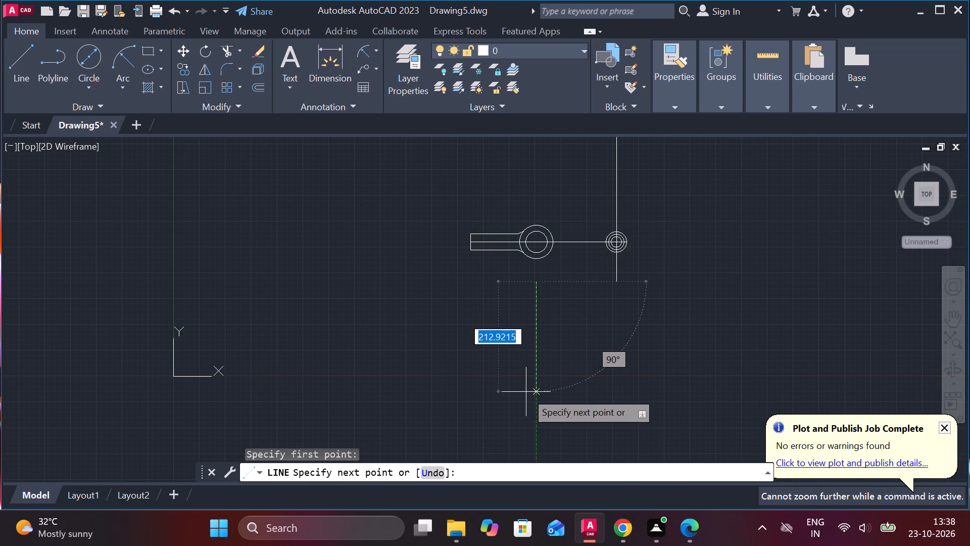
pyautogui.scroll(-1, 526, 392)
pyautogui.scroll(-2, 518, 326)
pyautogui.scroll(-1, 339, 276)
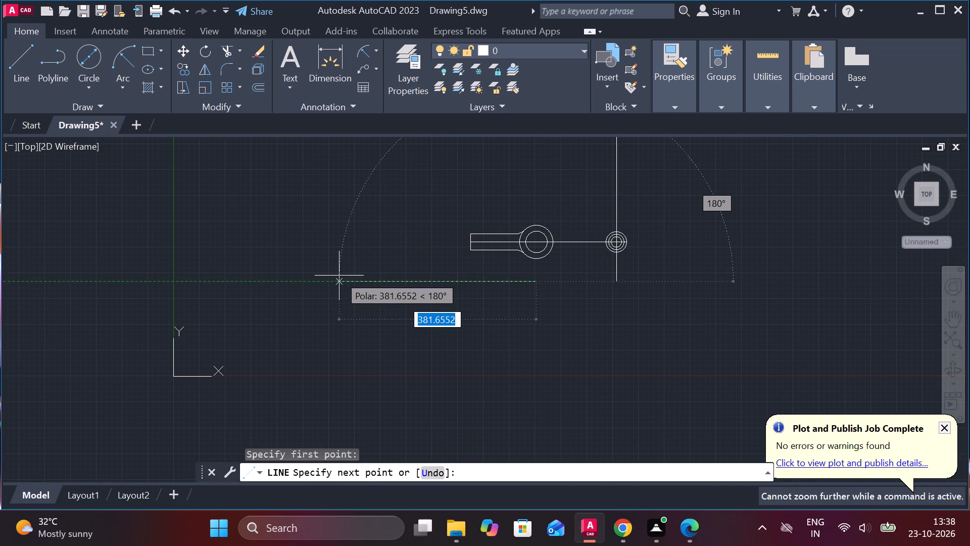
pyautogui.scroll(2, 568, 173)
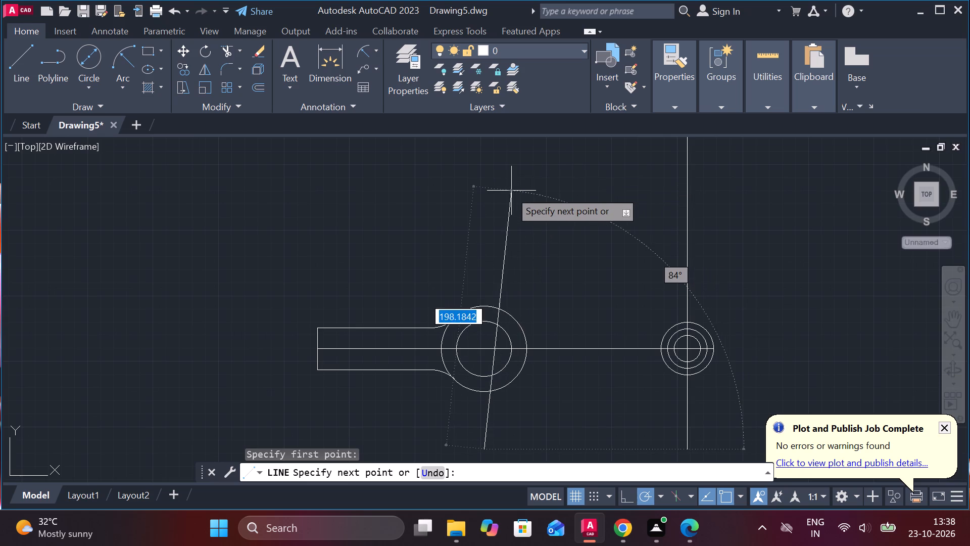
pyautogui.scroll(-2, 509, 191)
pyautogui.scroll(-3, 529, 343)
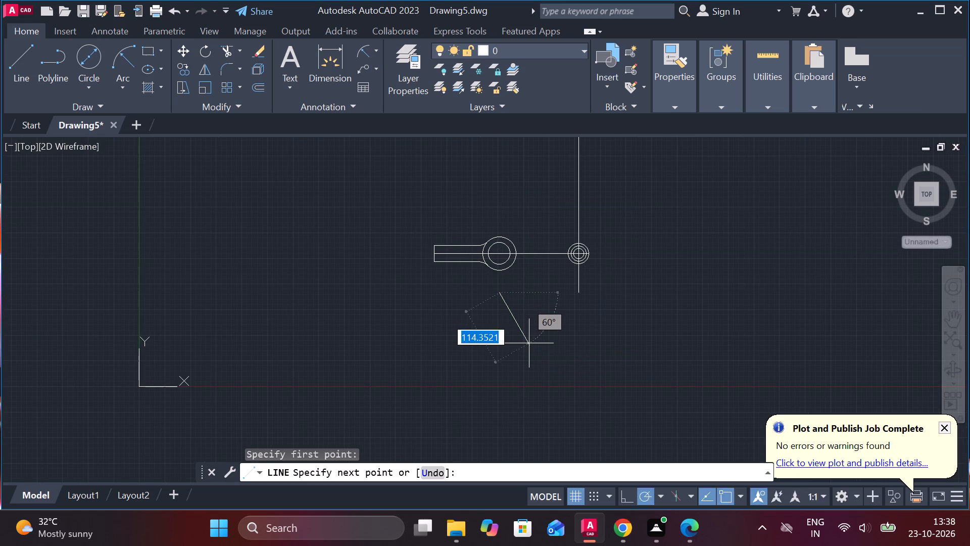
pyautogui.scroll(-3, 493, 363)
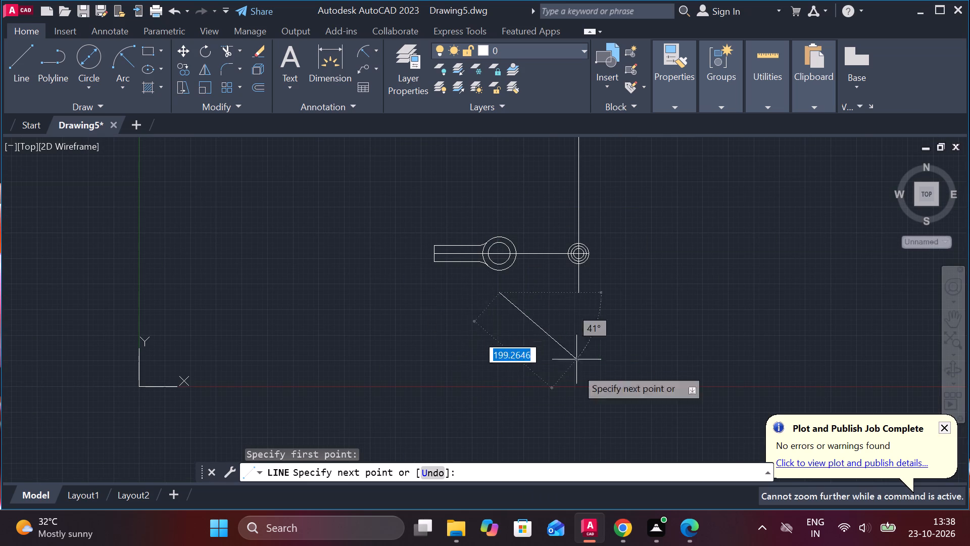
pyautogui.scroll(-3, 496, 424)
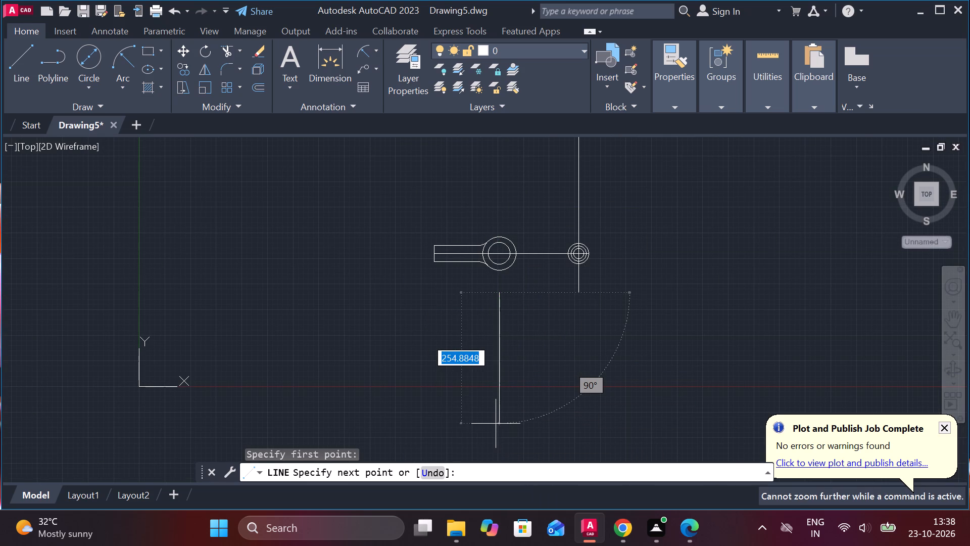
pyautogui.scroll(2, 210, 311)
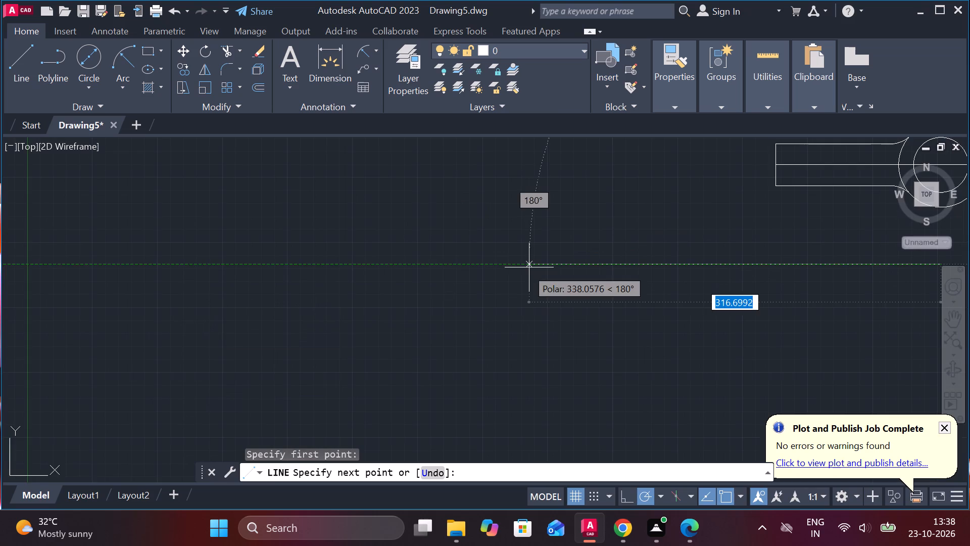
pyautogui.scroll(-3, 529, 270)
pyautogui.scroll(-2, 764, 183)
pyautogui.scroll(1, 764, 184)
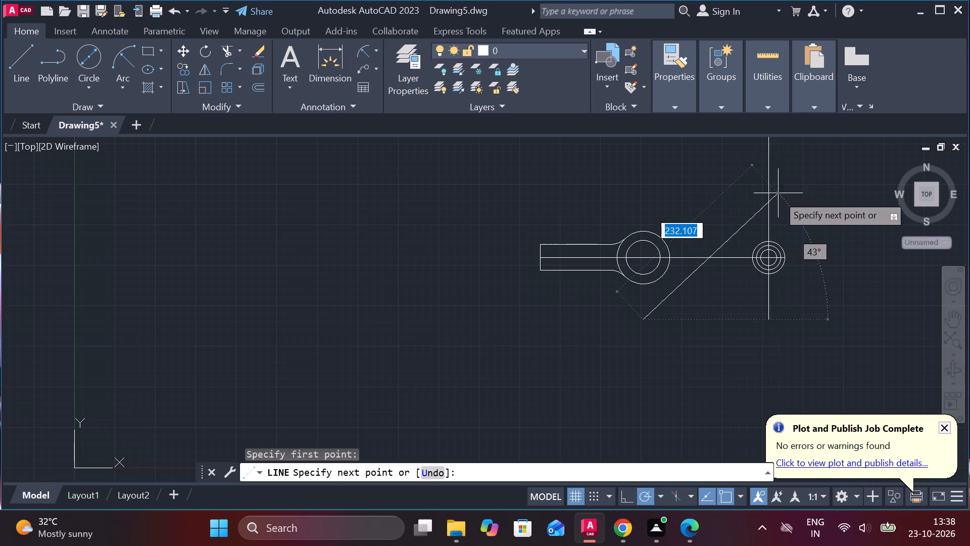
pyautogui.scroll(3, 798, 186)
pyautogui.scroll(-2, 752, 195)
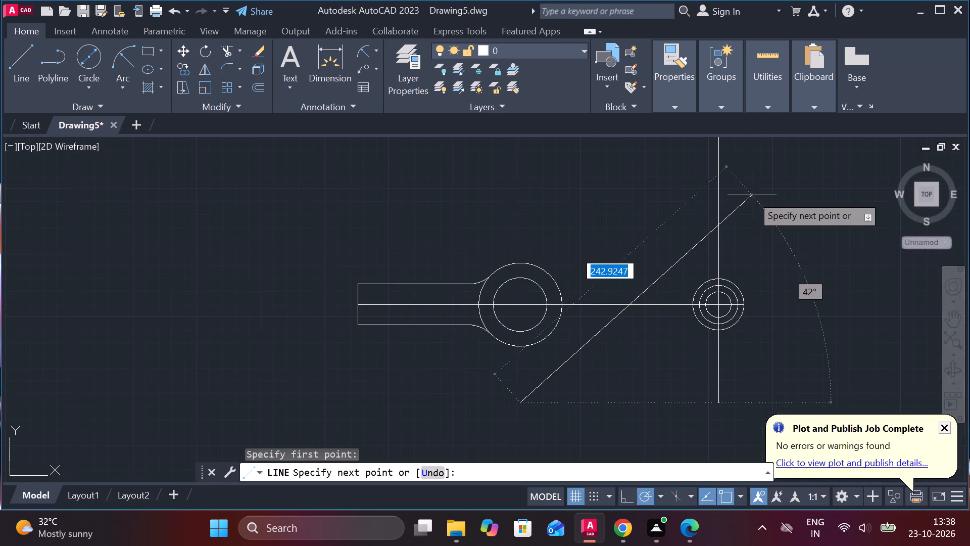
pyautogui.scroll(2, 529, 167)
pyautogui.scroll(-3, 529, 170)
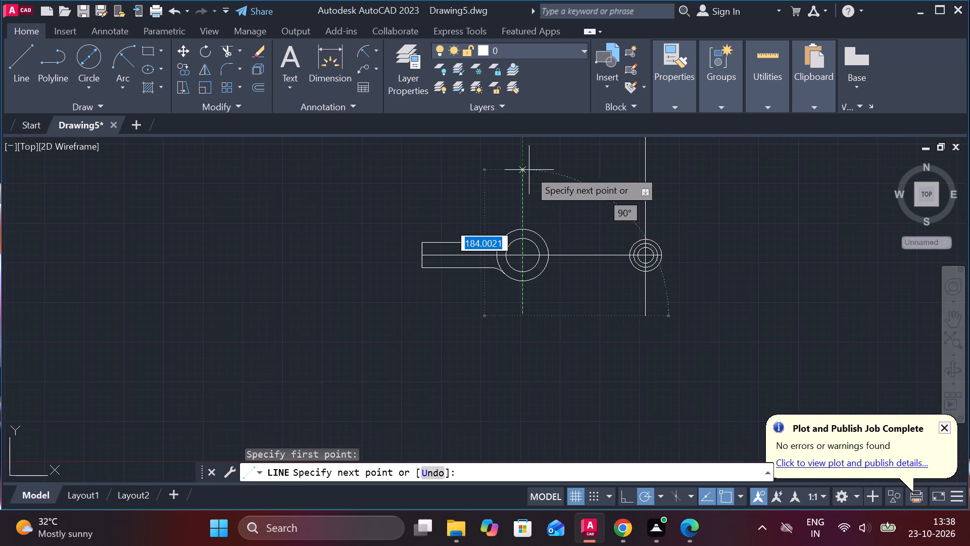
pyautogui.scroll(-1, 529, 170)
pyautogui.scroll(-4, 529, 320)
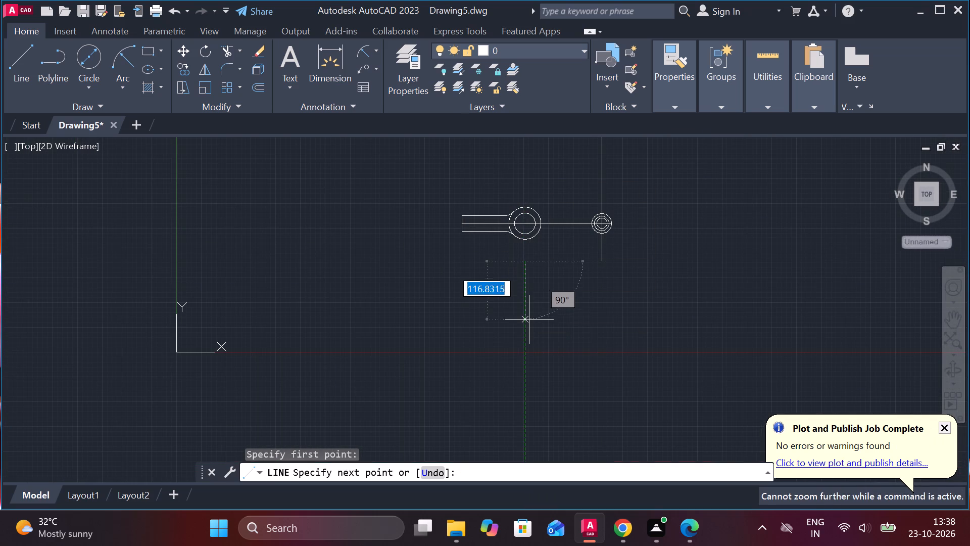
pyautogui.scroll(5, 529, 311)
pyautogui.scroll(-7, 529, 311)
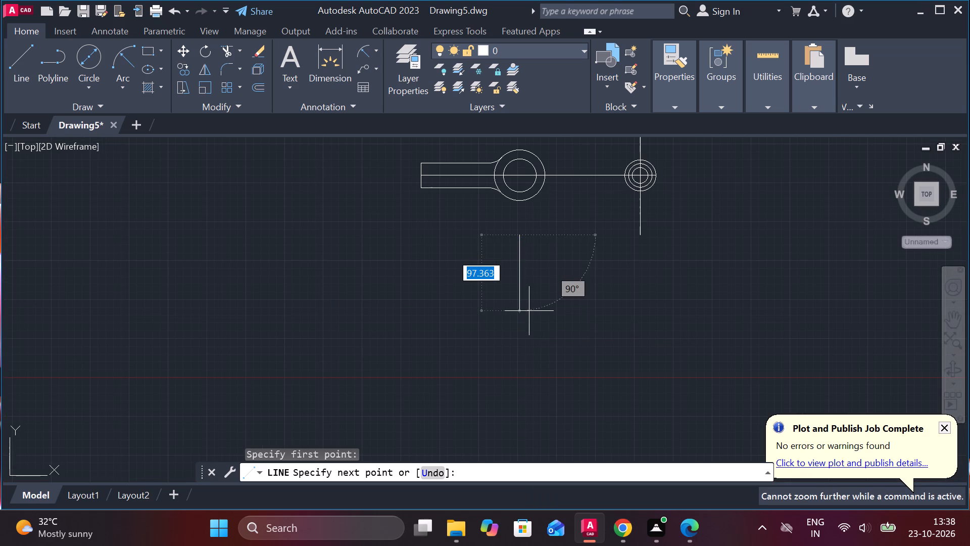
pyautogui.scroll(-3, 691, 323)
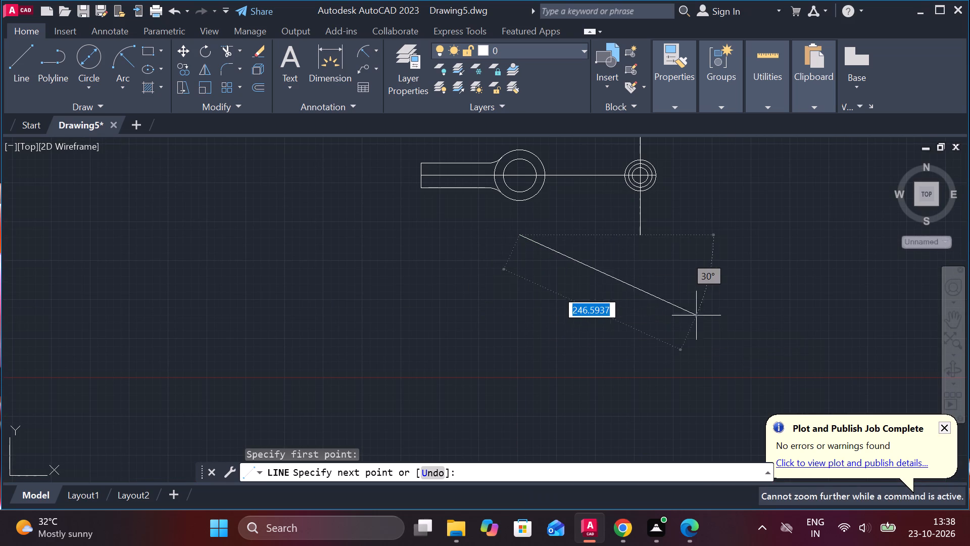
pyautogui.scroll(-5, 693, 324)
pyautogui.scroll(-3, 513, 333)
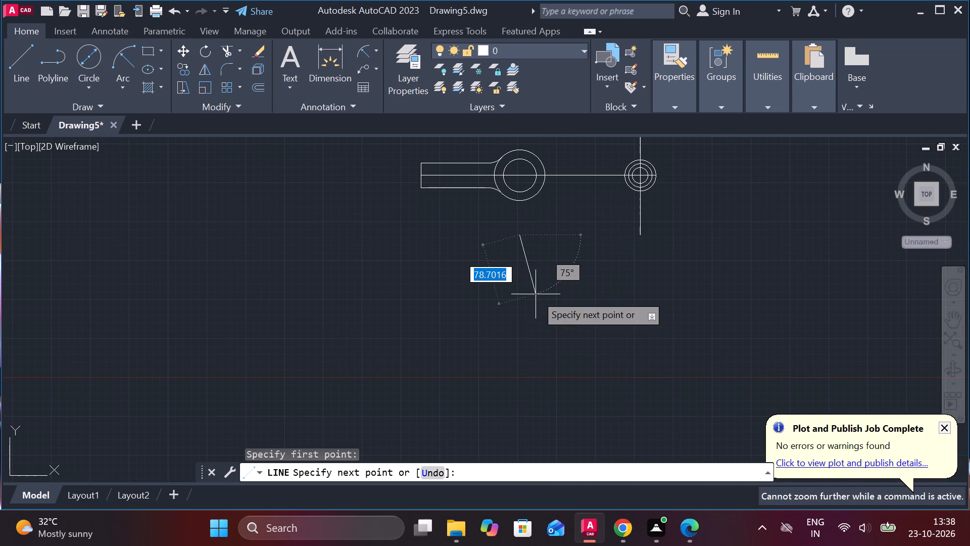
pyautogui.scroll(-2, 535, 294)
pyautogui.scroll(5, 534, 294)
pyautogui.scroll(-12, 534, 294)
pyautogui.scroll(4, 472, 150)
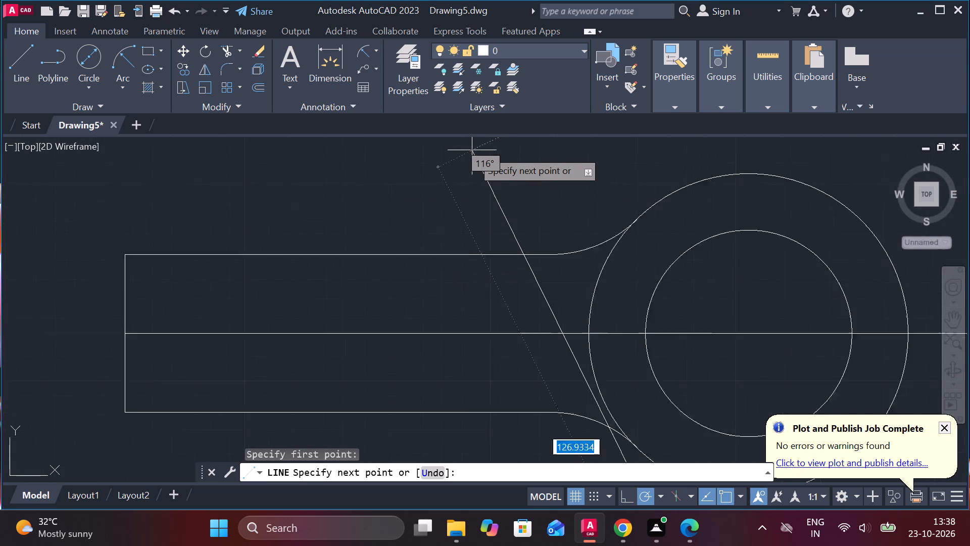
pyautogui.scroll(4, 472, 150)
pyautogui.scroll(-4, 472, 150)
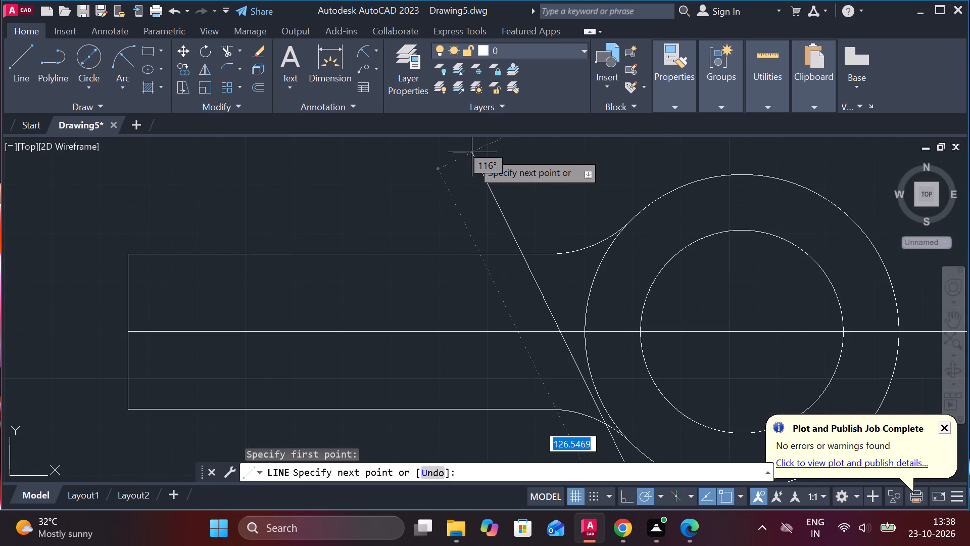
pyautogui.scroll(-5, 209, 447)
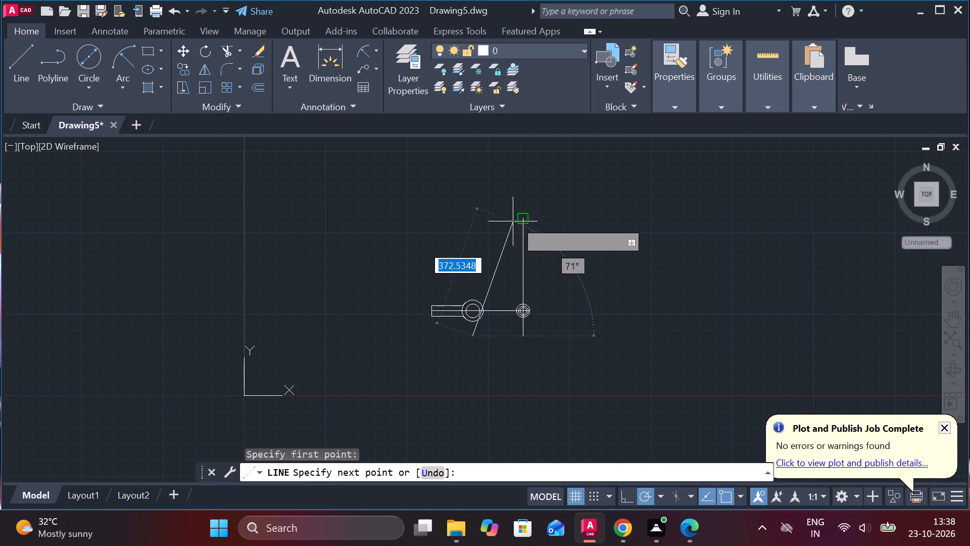
pyautogui.click(473, 218)
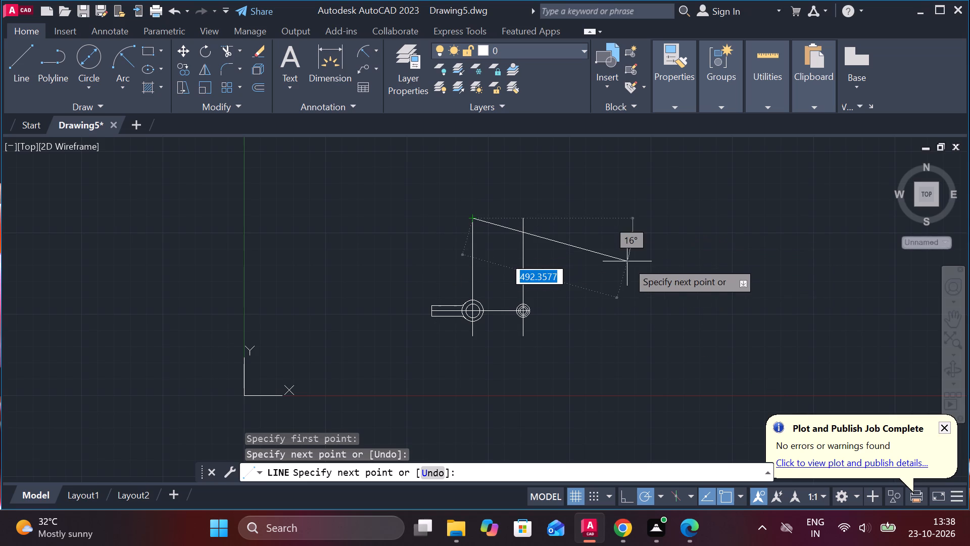
pyautogui.press('Escape')
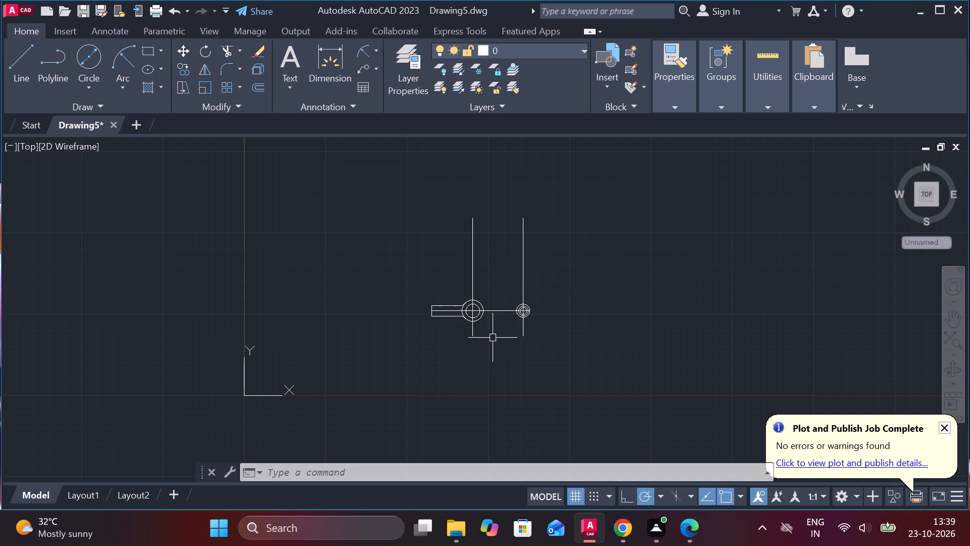
# Draw a line about 155 units long from the top of the larger centre's inner circle to the top of the diameter 30 end circle.
pyautogui.scroll(4, 508, 318)
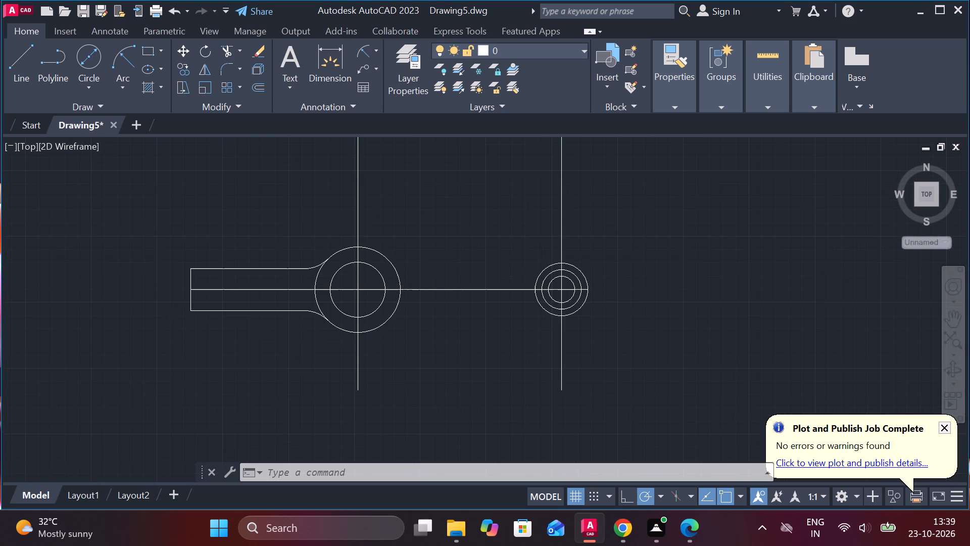
pyautogui.click(24, 63)
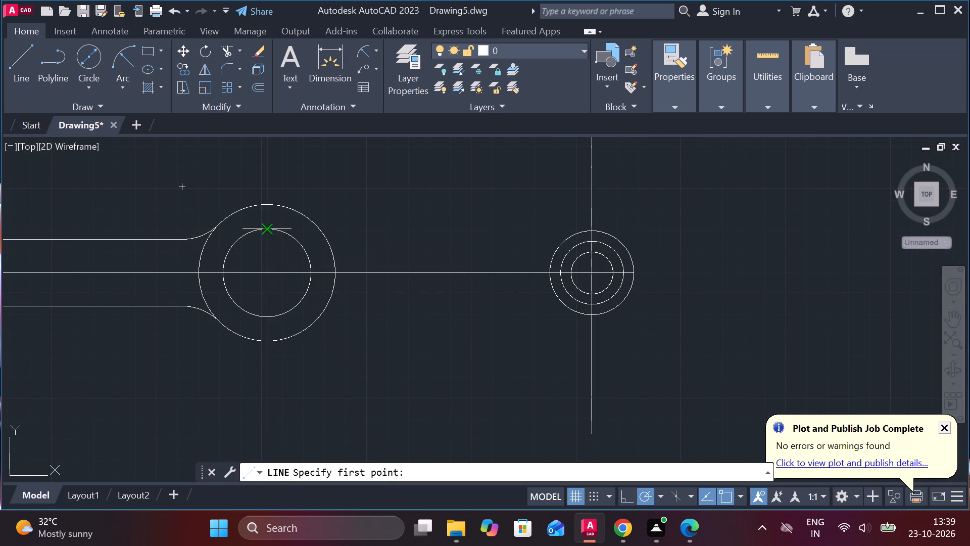
pyautogui.click(268, 234)
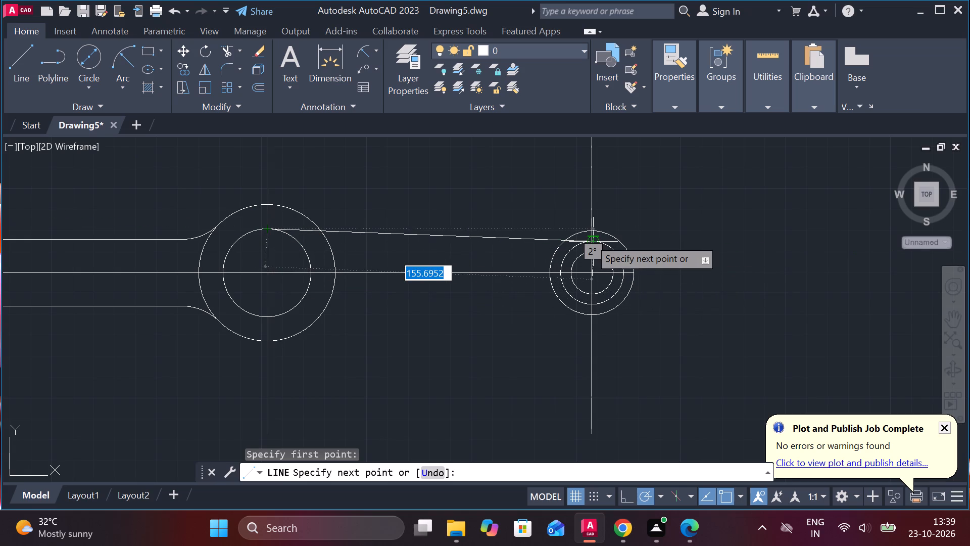
pyautogui.scroll(4, 589, 238)
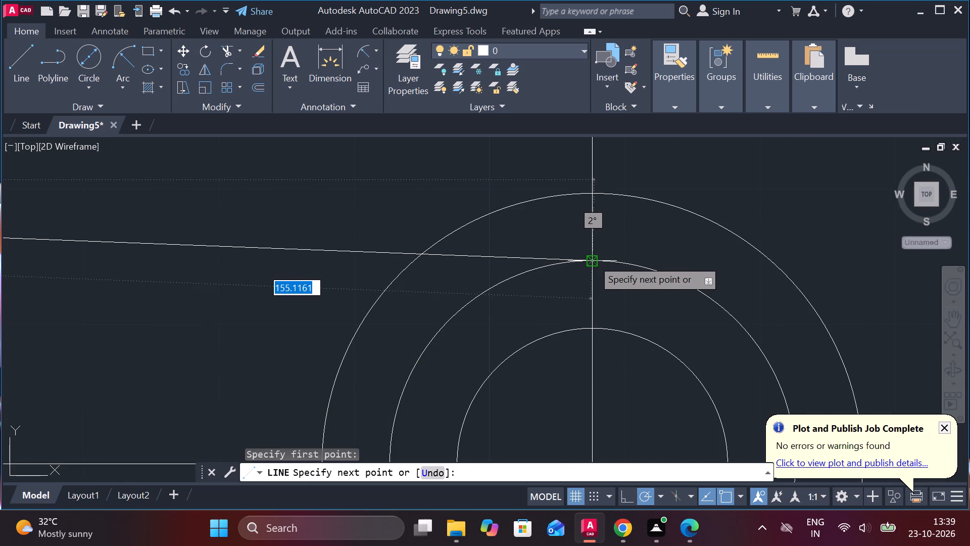
pyautogui.click(593, 259)
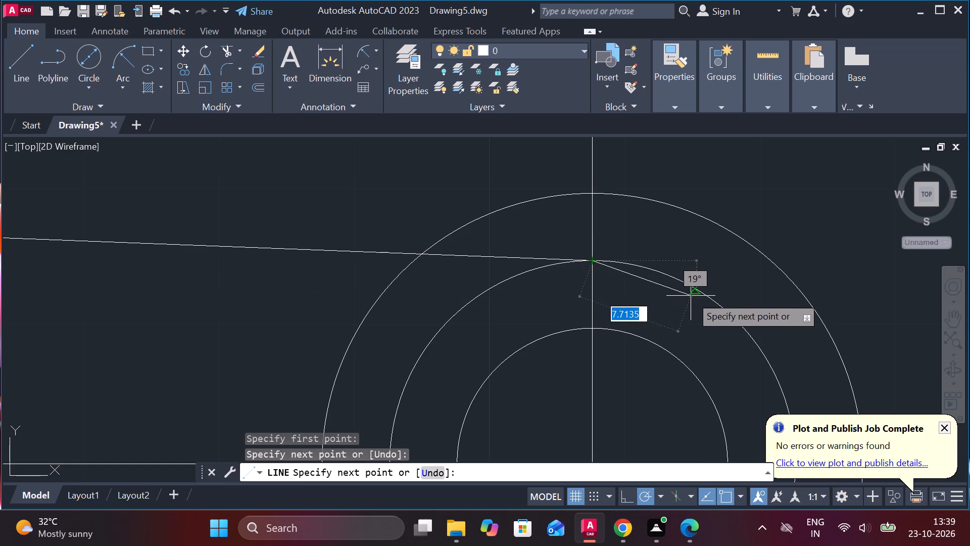
pyautogui.press('Escape')
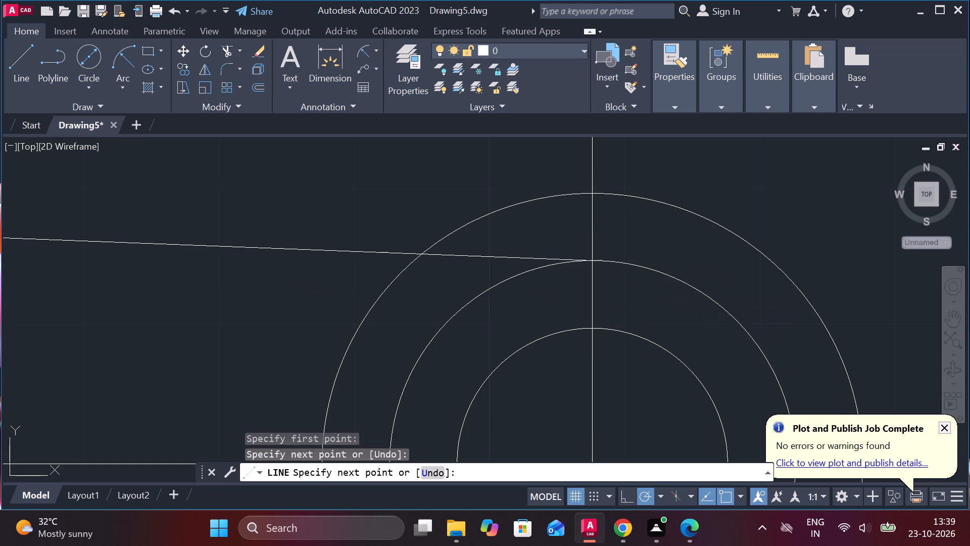
# Draw a line about 155 units long from the bottom of the larger centre's inner circle to the bottom of the diameter 30 end circle.
pyautogui.scroll(-4, 558, 276)
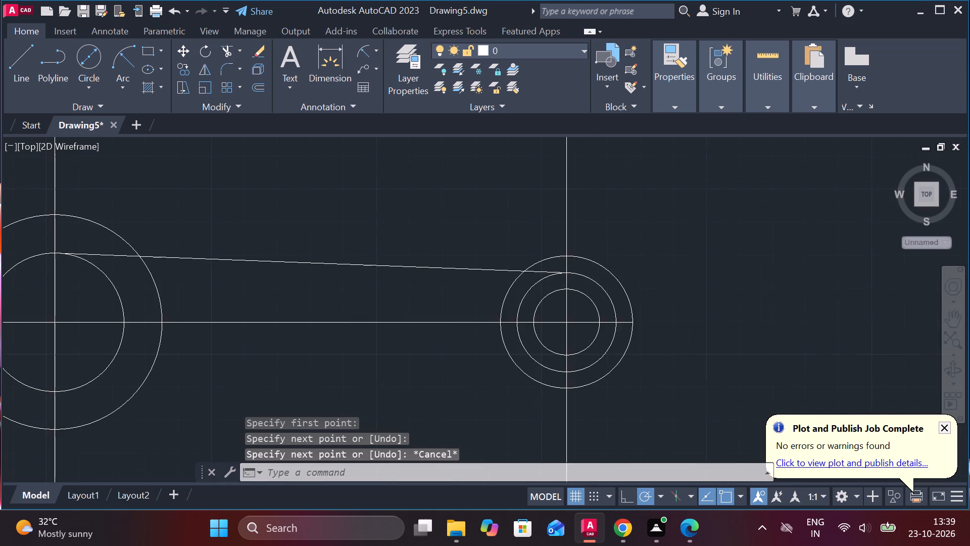
pyautogui.click(17, 68)
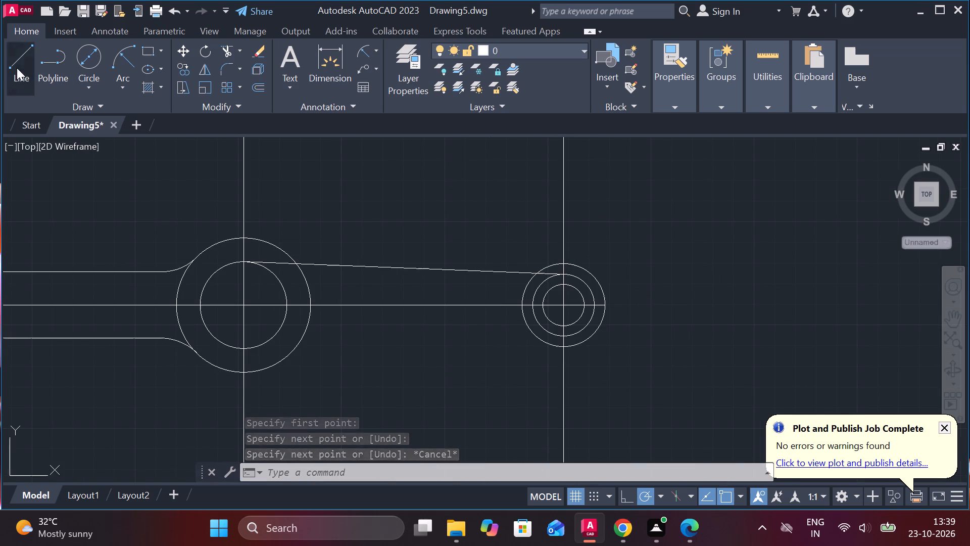
pyautogui.click(243, 351)
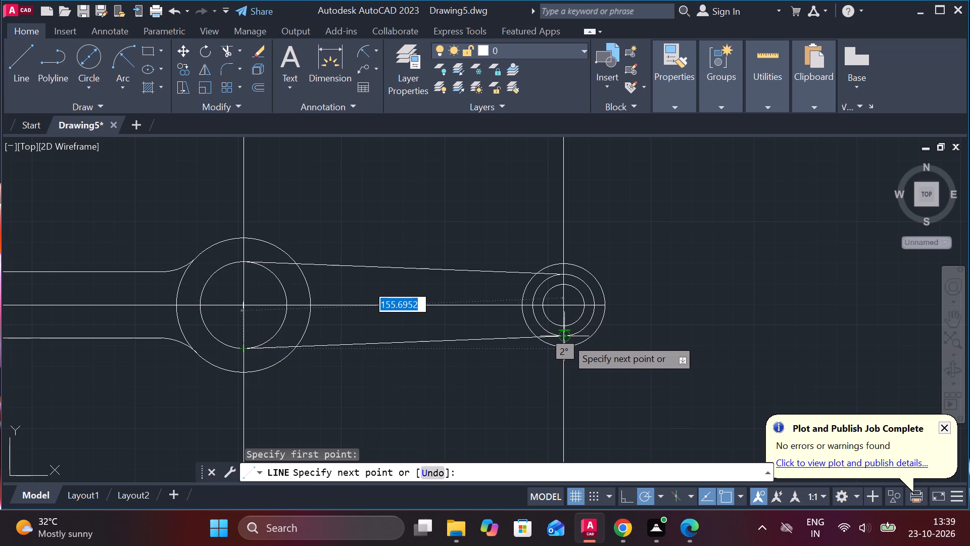
pyautogui.scroll(3, 566, 338)
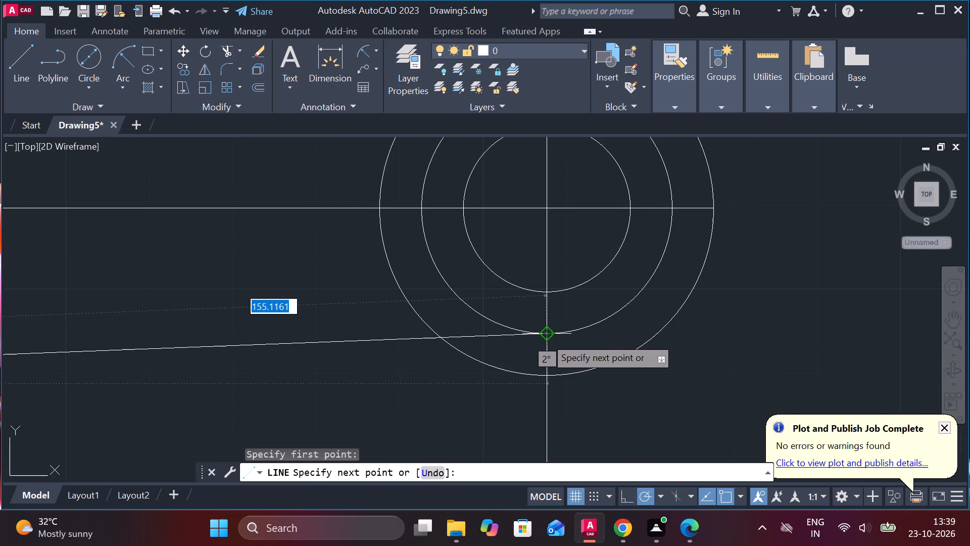
pyautogui.click(545, 337)
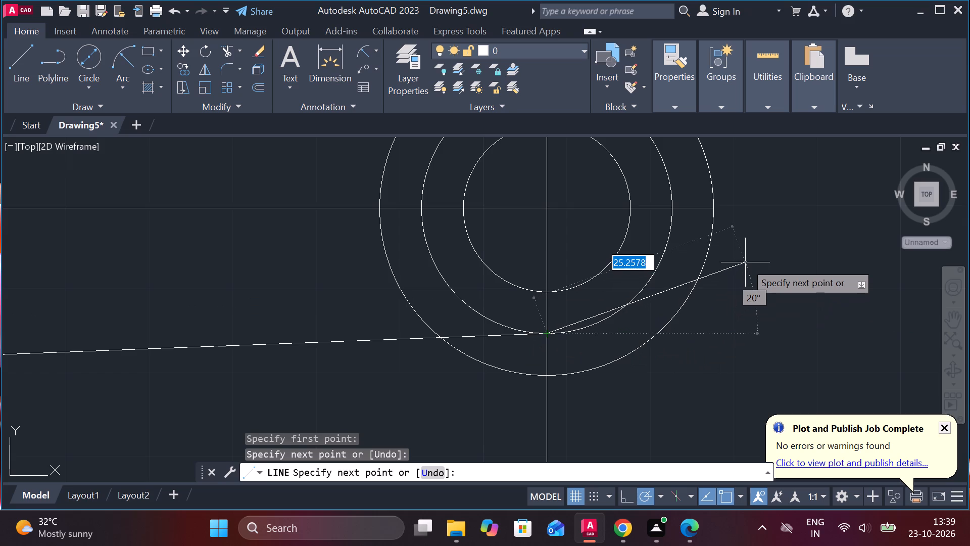
# Fillet the larger outer circle and the upper tapered line with radius 30.
pyautogui.press('Escape')
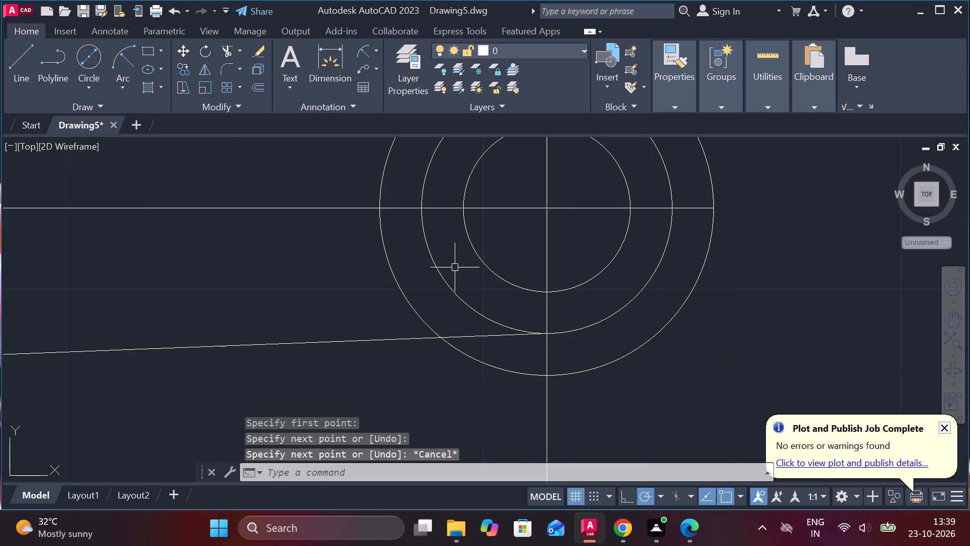
pyautogui.scroll(-2, 454, 267)
pyautogui.scroll(-2, 301, 224)
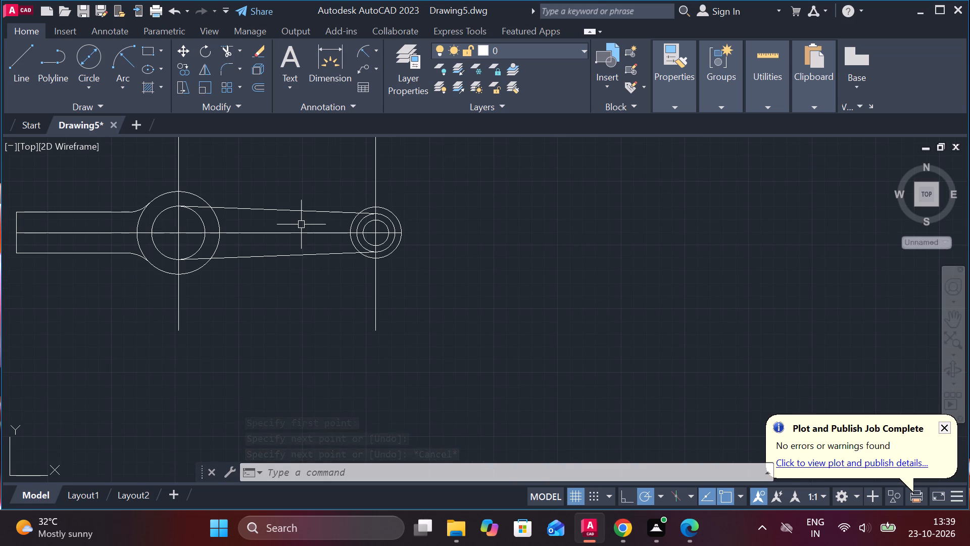
pyautogui.click(229, 73)
pyautogui.click(535, 471)
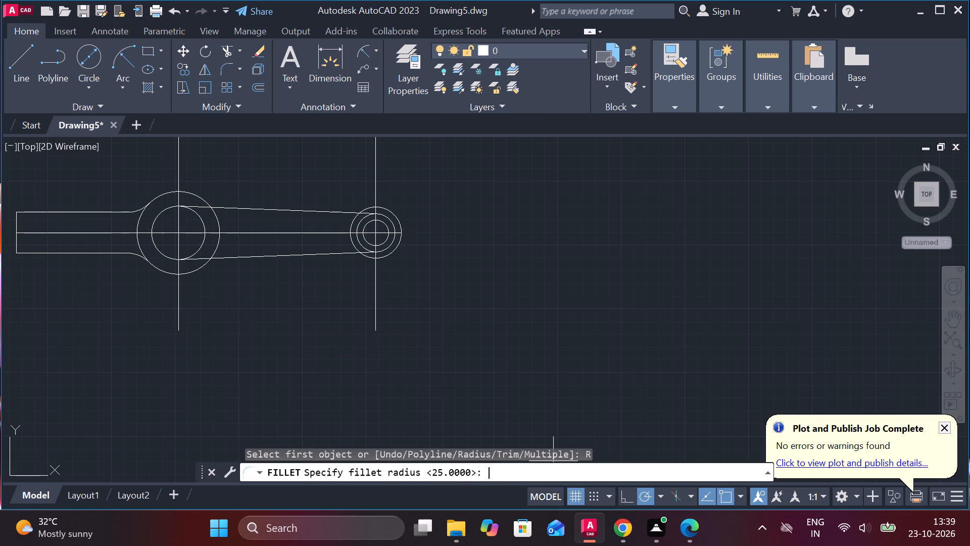
pyautogui.press('3')
pyautogui.press('0')
pyautogui.press('Return')
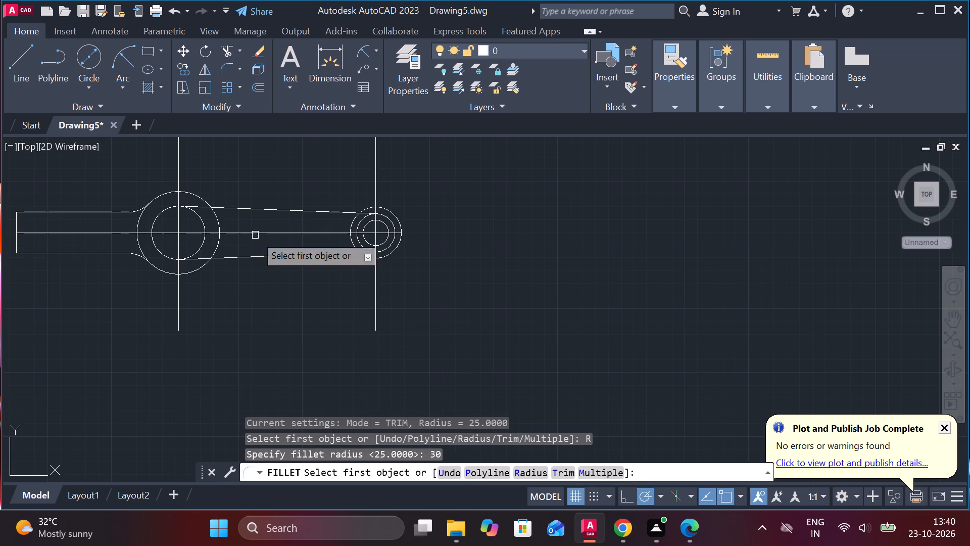
pyautogui.click(202, 194)
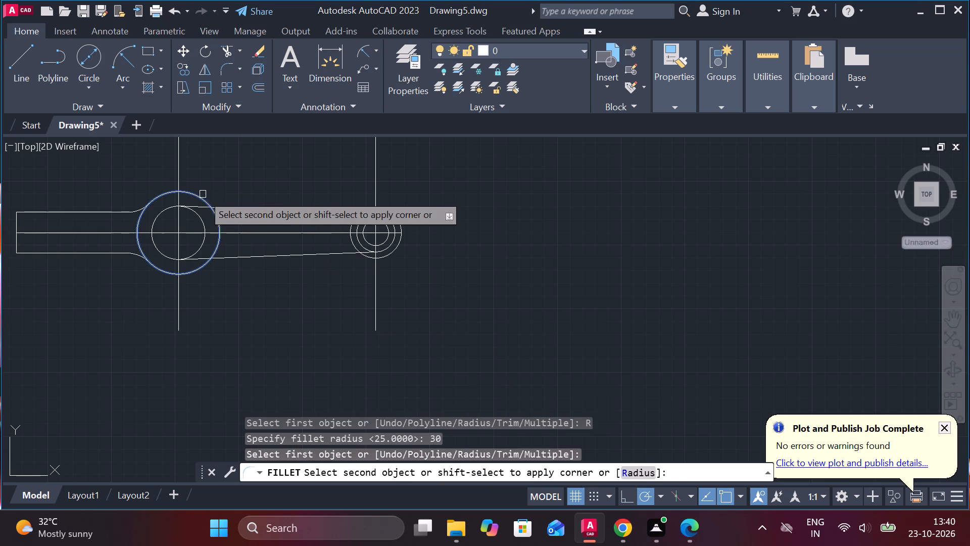
pyautogui.click(230, 209)
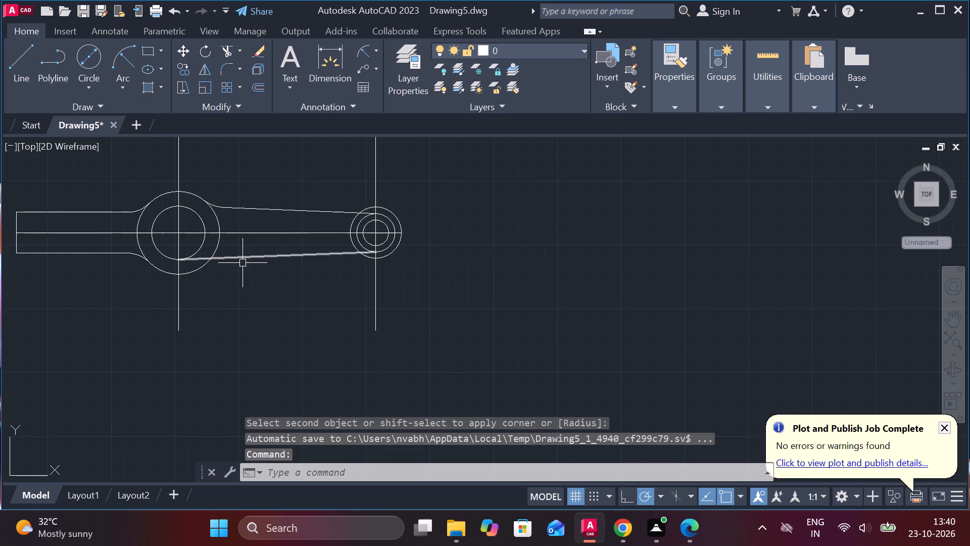
# Fillet the larger outer circle and the lower tapered line with the same radius 30.
pyautogui.click(226, 72)
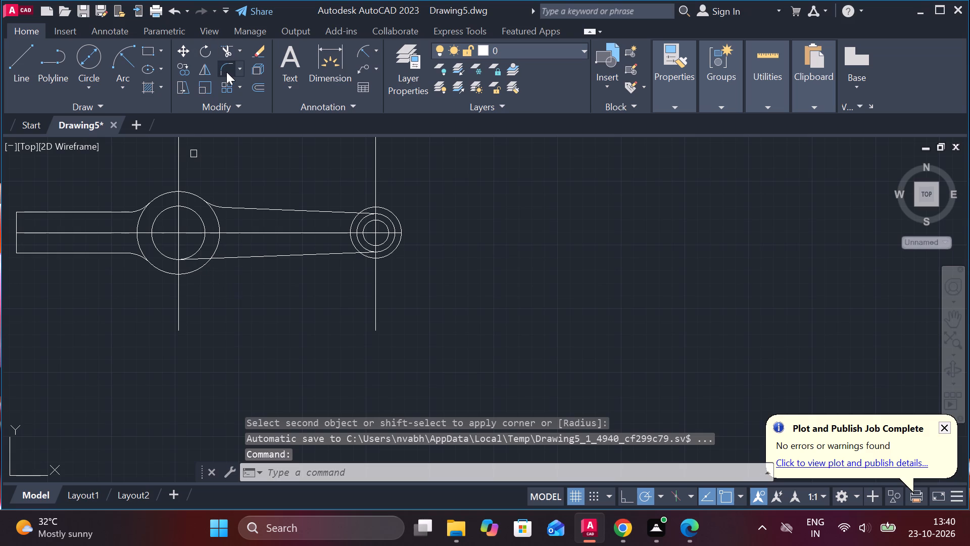
pyautogui.click(195, 274)
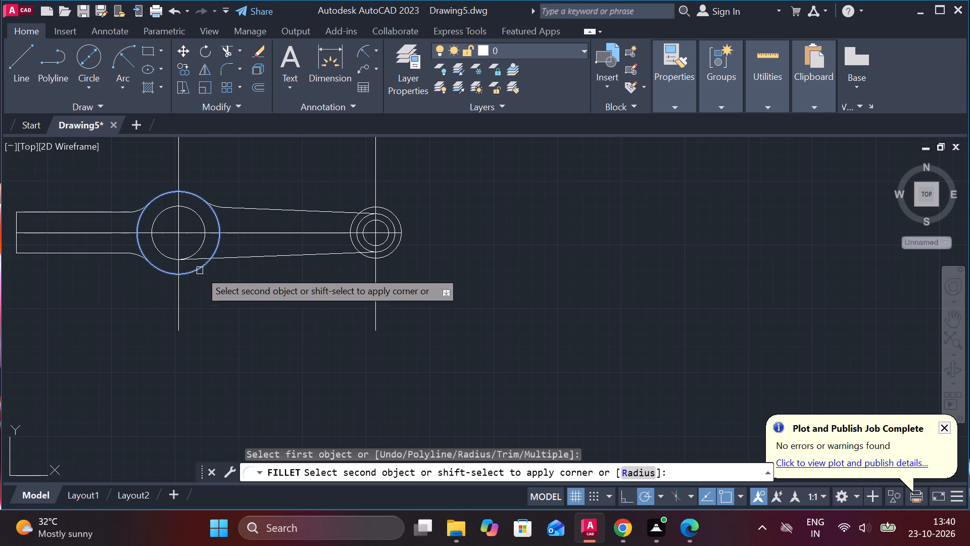
pyautogui.click(225, 255)
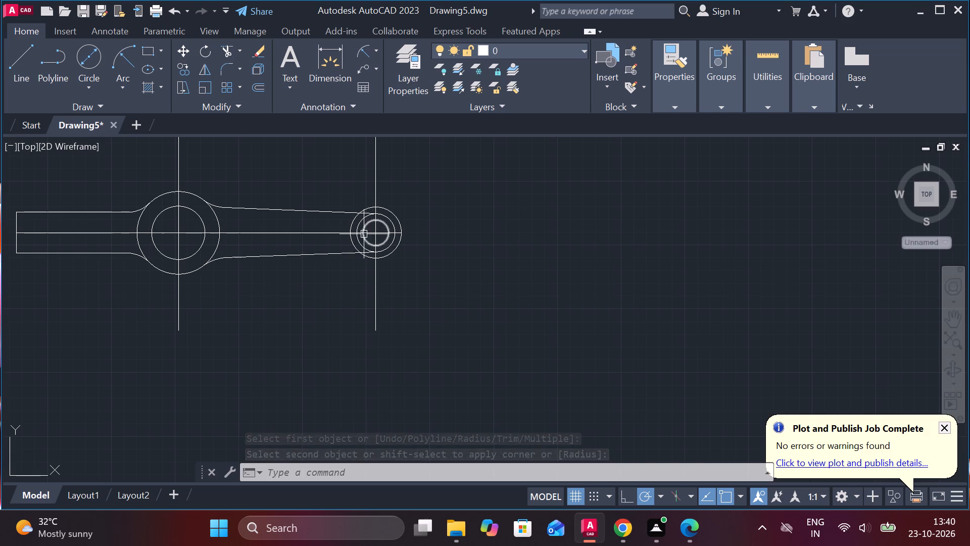
# Trim away the arc of the end's outermost circle that lies between the two tapered lines.
pyautogui.scroll(2, 295, 257)
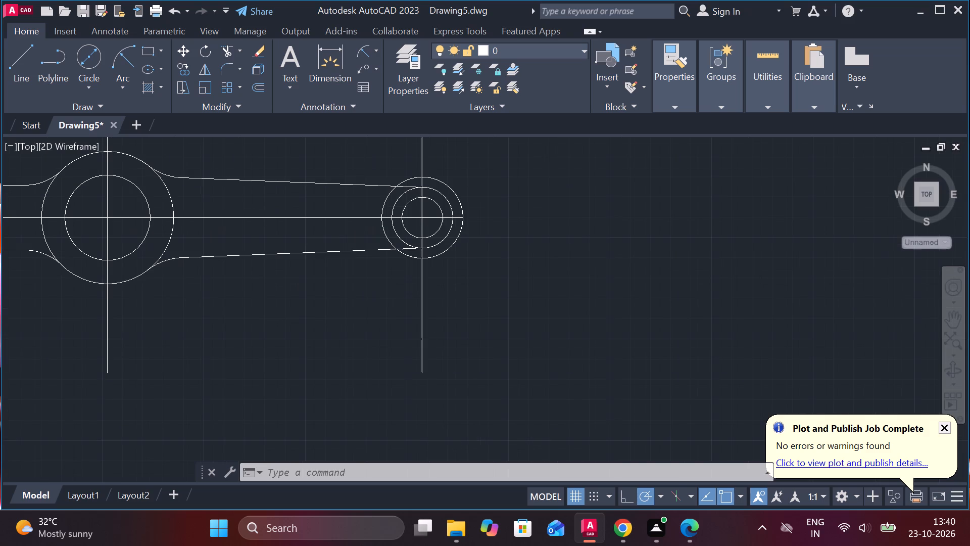
pyautogui.click(231, 56)
pyautogui.click(436, 228)
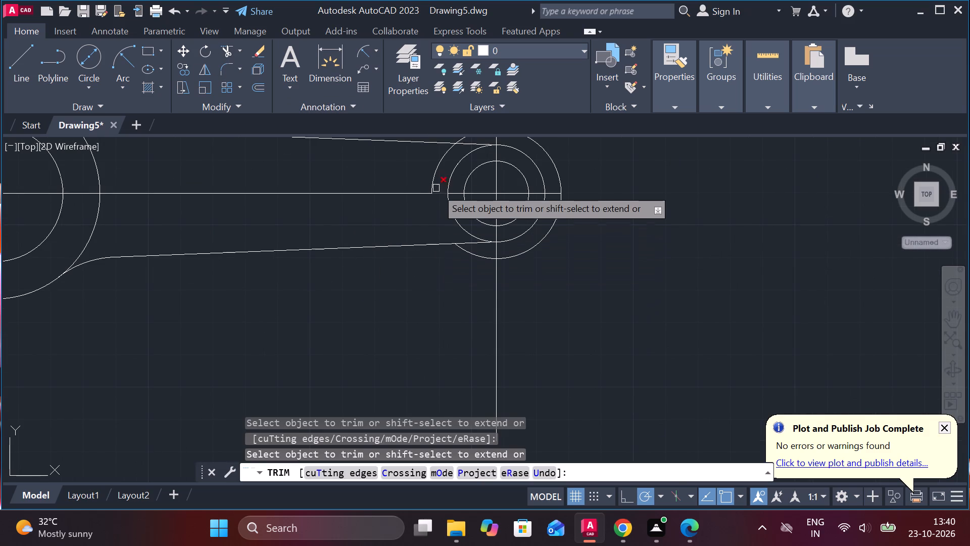
pyautogui.click(440, 172)
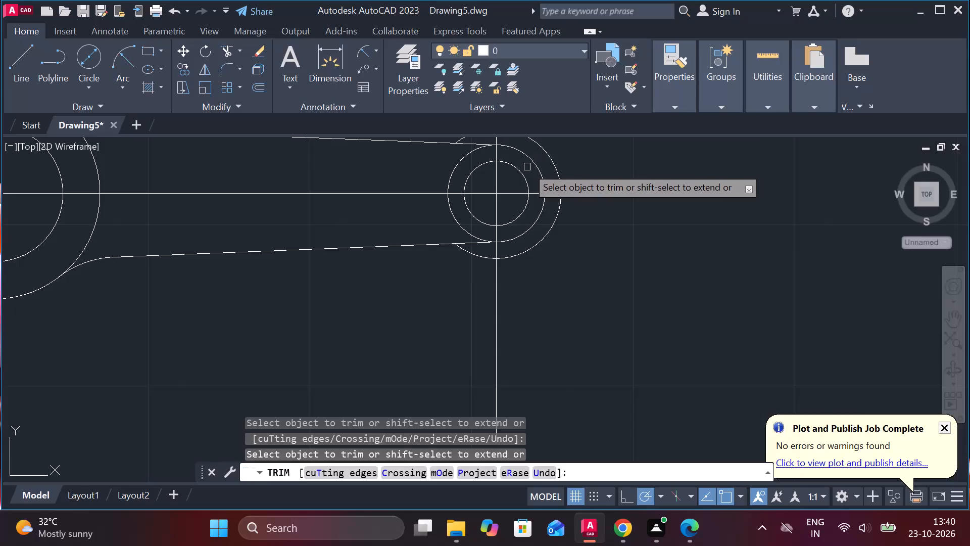
# Trim the ends of the upper and lower tapered lines that lie inside the end's outermost circle.
pyautogui.scroll(-4, 573, 272)
pyautogui.scroll(4, 521, 235)
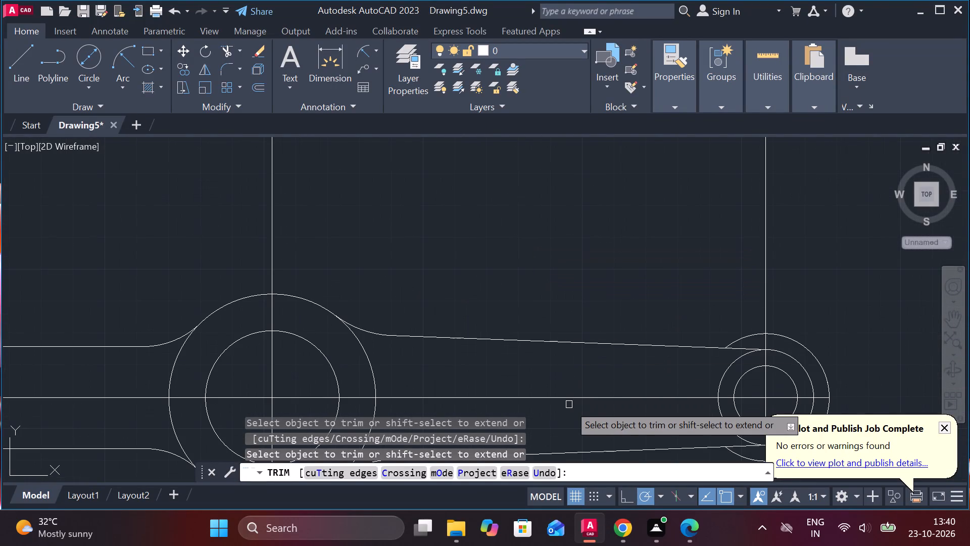
pyautogui.scroll(-1, 671, 405)
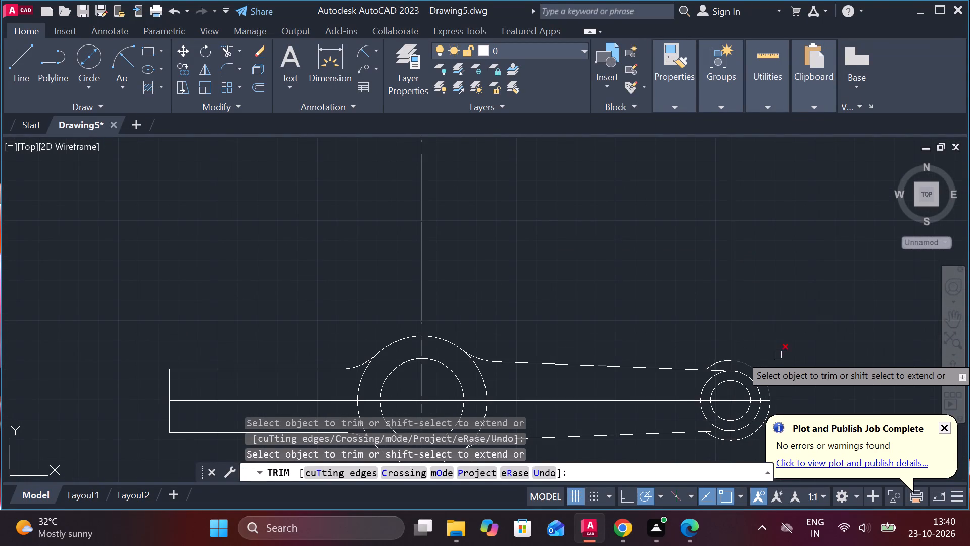
pyautogui.scroll(2, 784, 342)
pyautogui.scroll(-3, 784, 342)
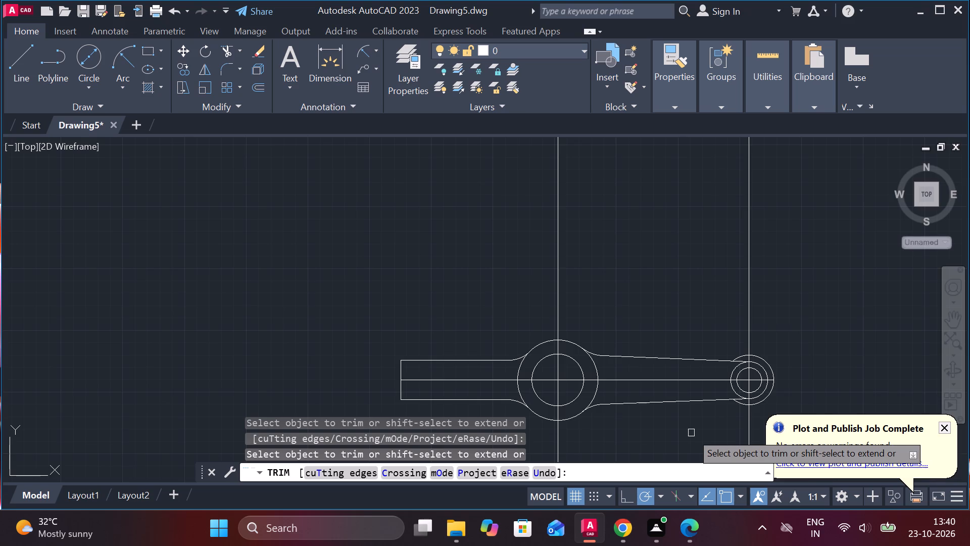
pyautogui.scroll(3, 691, 433)
pyautogui.scroll(-2, 691, 433)
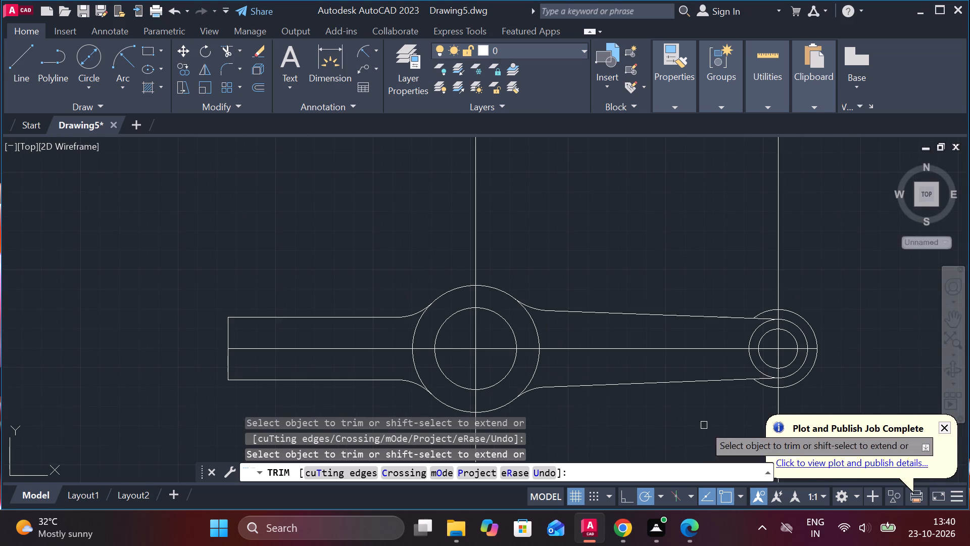
pyautogui.scroll(2, 791, 334)
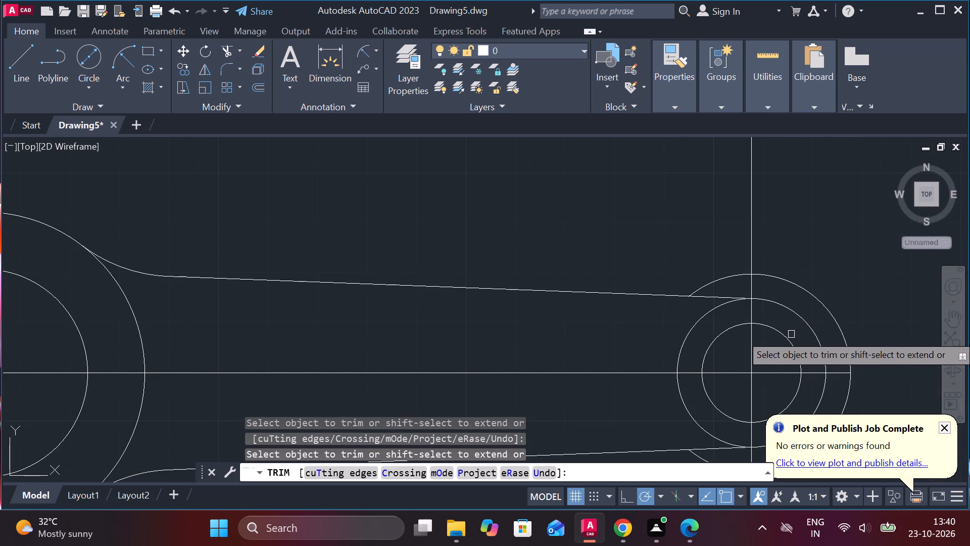
pyautogui.click(710, 295)
pyautogui.scroll(-2, 652, 398)
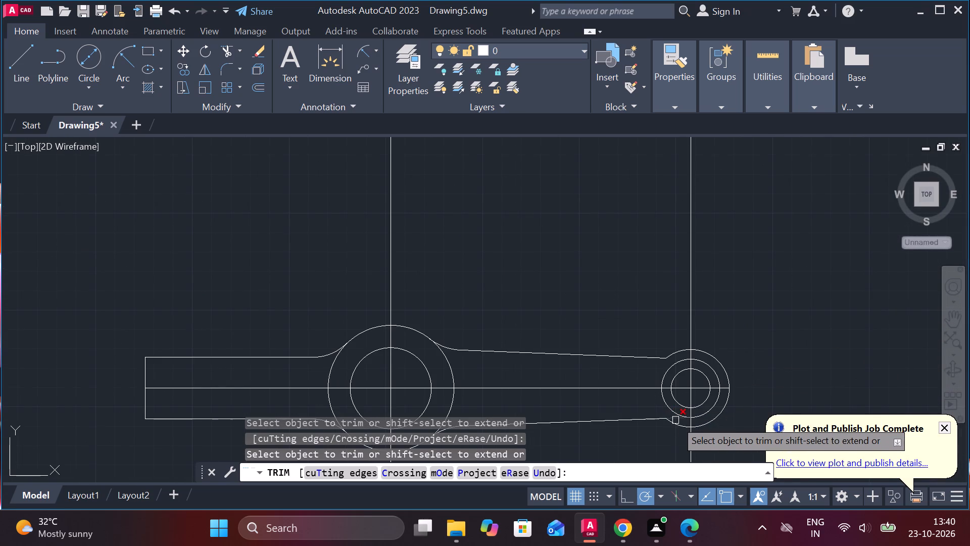
pyautogui.scroll(3, 676, 420)
pyautogui.tripleClick(668, 414)
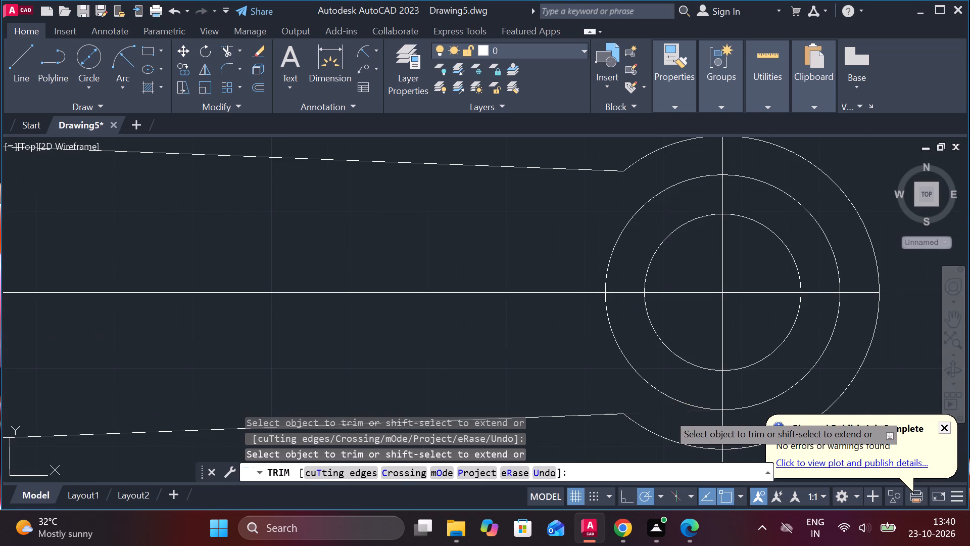
pyautogui.scroll(-4, 729, 393)
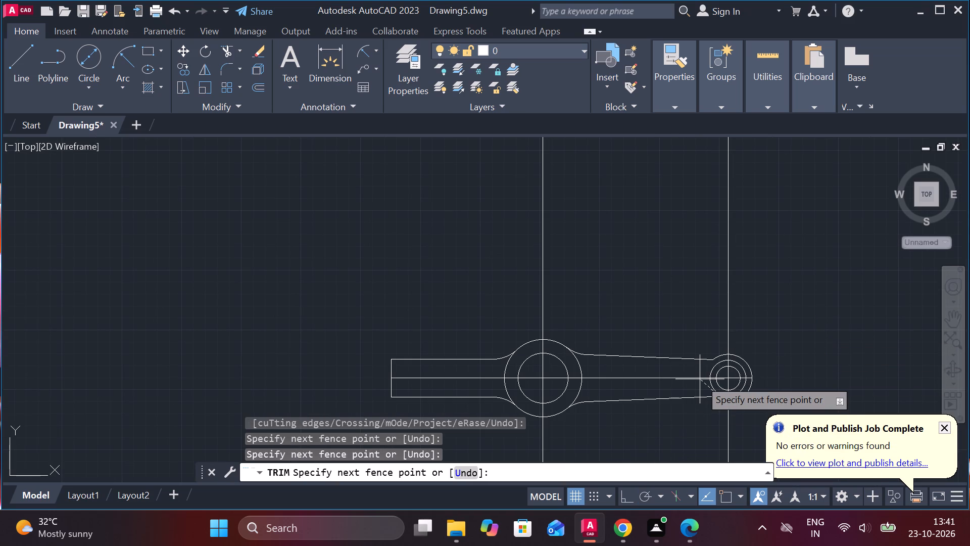
pyautogui.press('Escape')
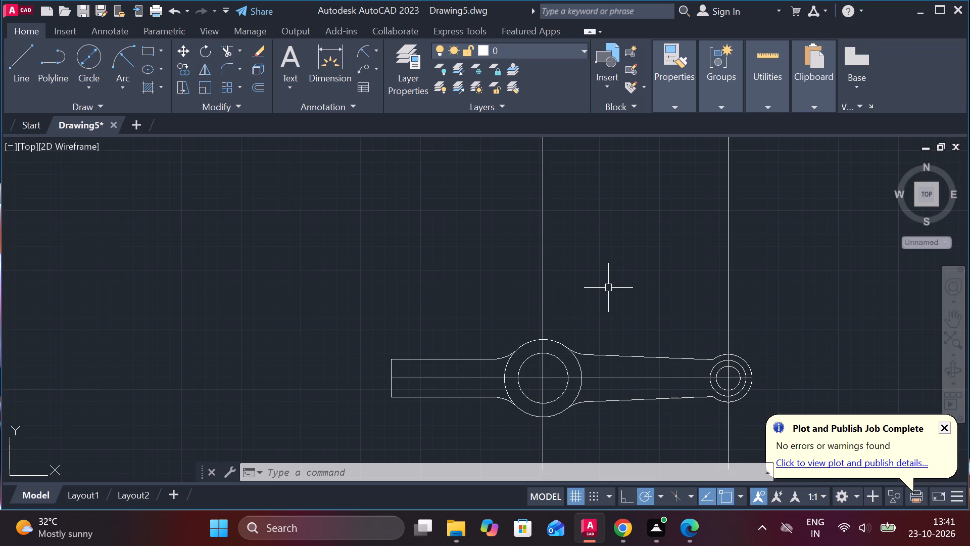
# Draw a horizontal line about 302 units long, starting about 156 units above the bar's upper-left corner and ending above the end circle's far edge.
pyautogui.click(11, 66)
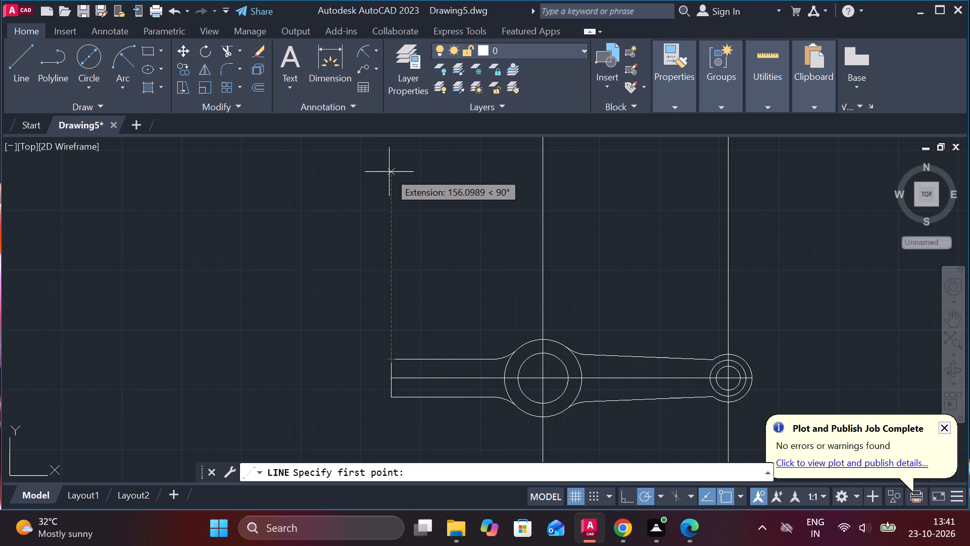
pyautogui.click(389, 172)
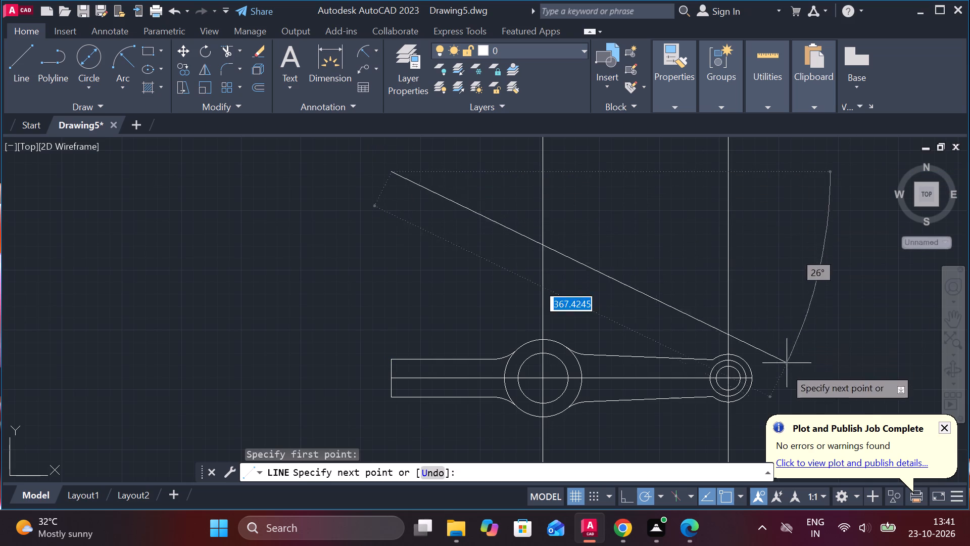
pyautogui.scroll(3, 759, 375)
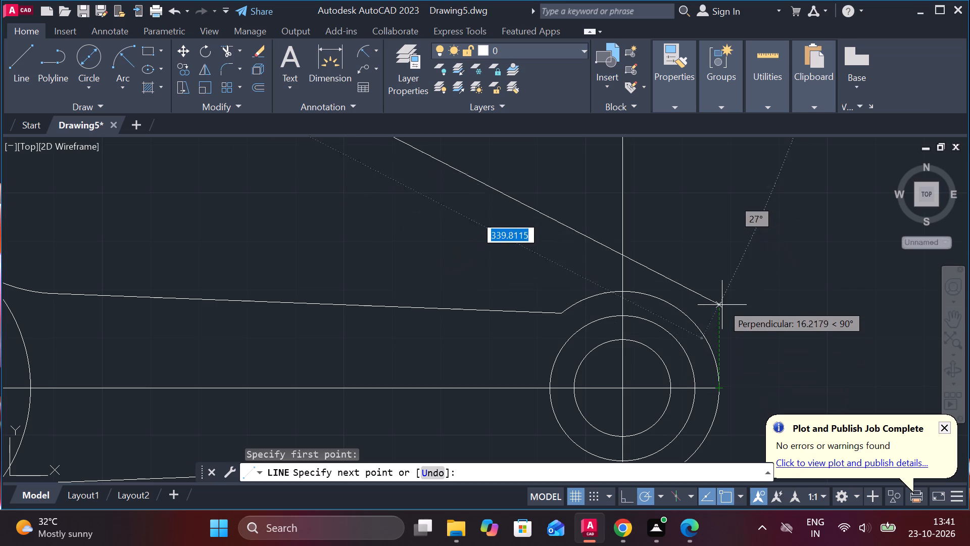
pyautogui.scroll(-2, 723, 240)
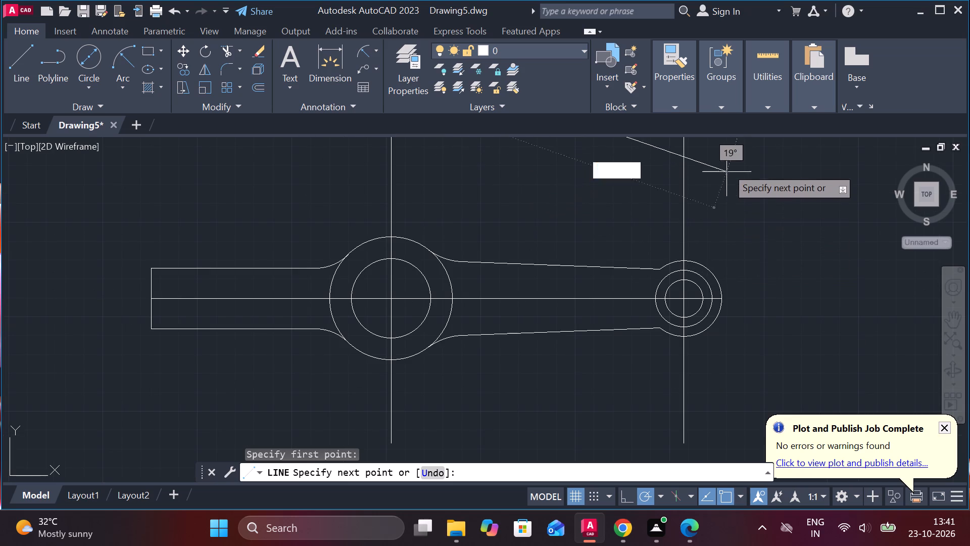
pyautogui.scroll(-2, 726, 145)
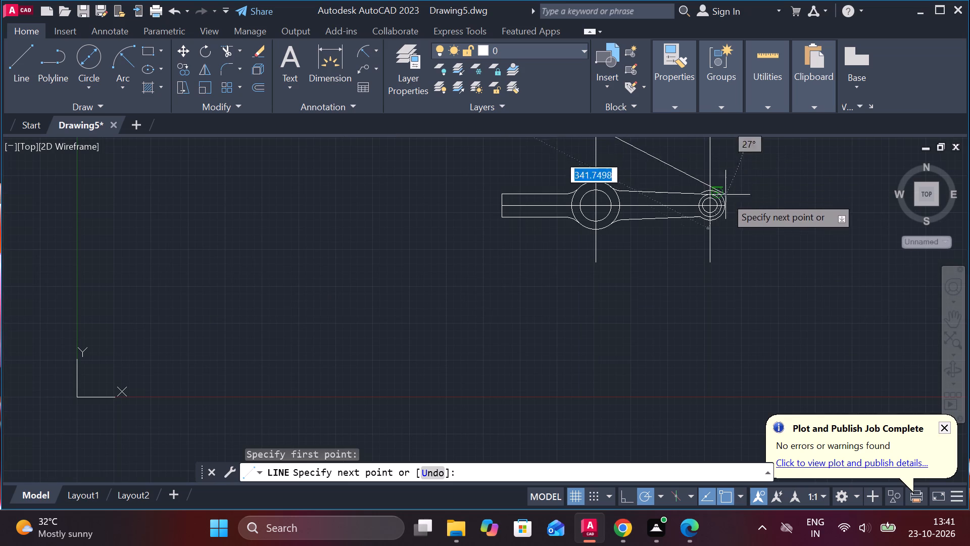
pyautogui.scroll(-2, 671, 397)
pyautogui.scroll(3, 659, 348)
pyautogui.scroll(-4, 659, 348)
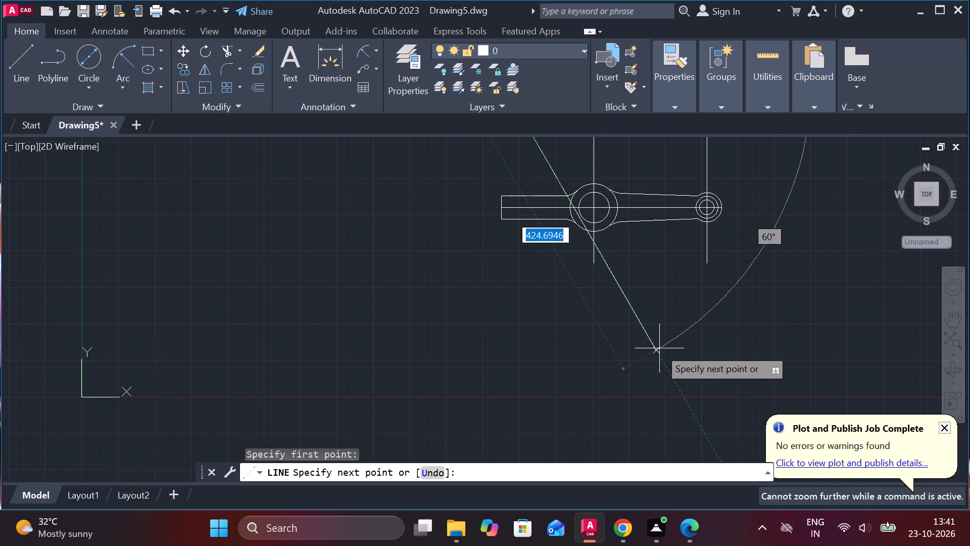
pyautogui.scroll(-6, 659, 348)
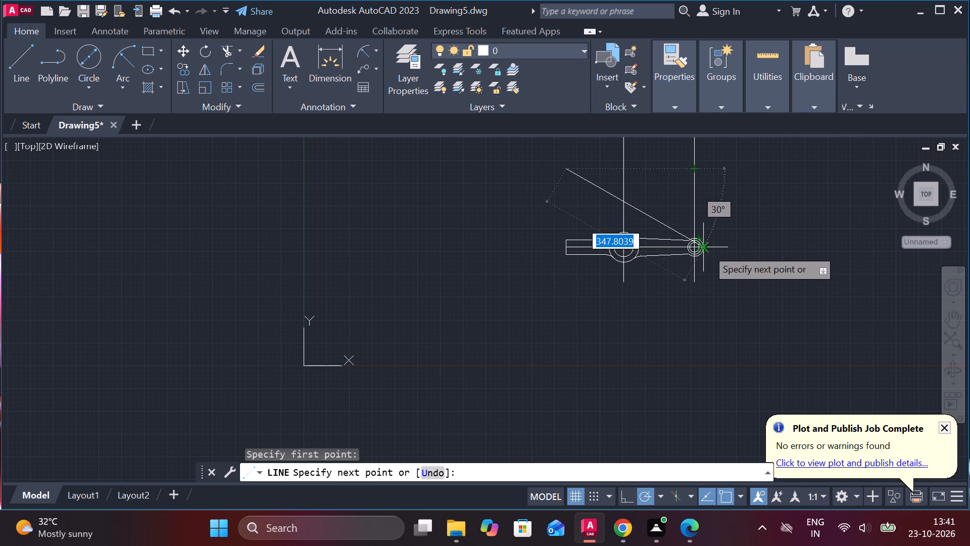
pyautogui.click(712, 170)
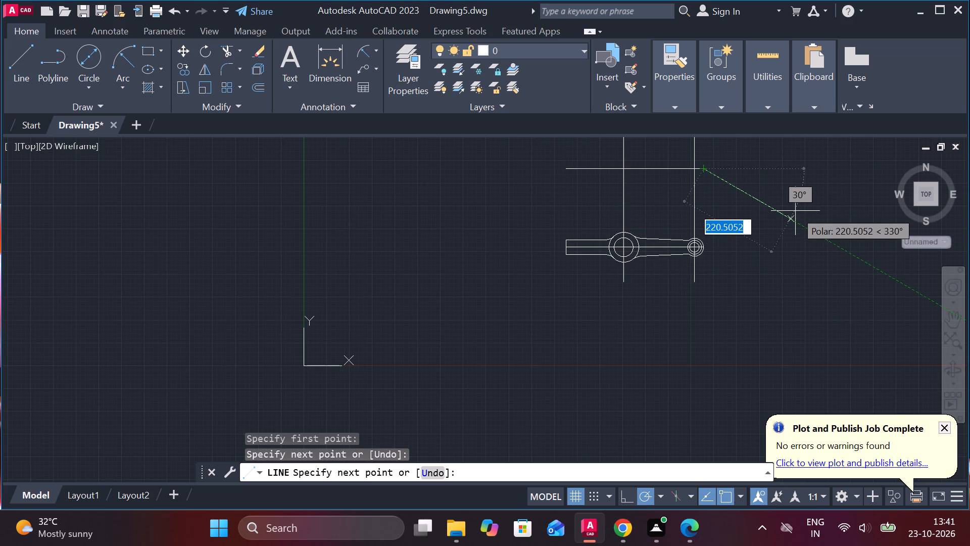
pyautogui.press('Escape')
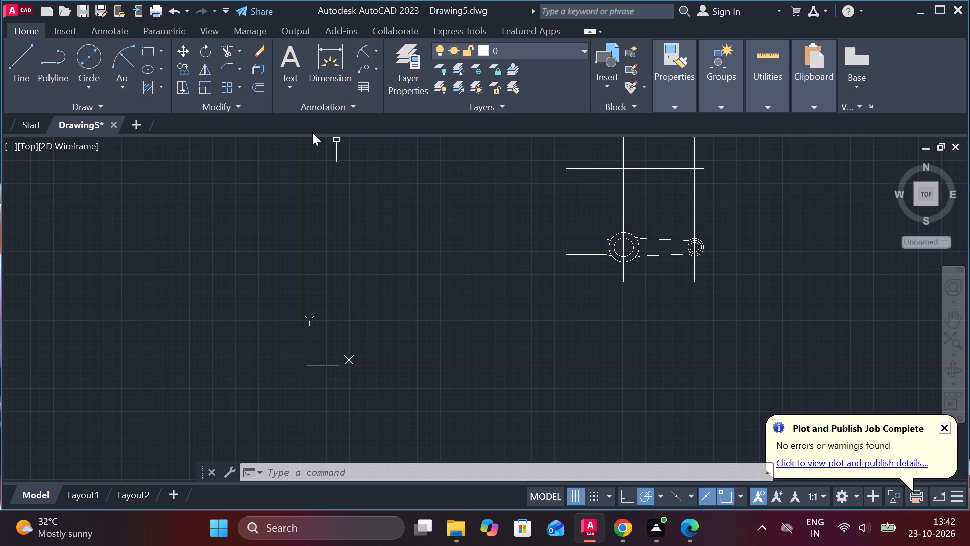
# Copy the horizontal line above the part 7 units downward and 7 units upward, using its intersection with the larger circle's vertical centreline as base point.
pyautogui.click(593, 169)
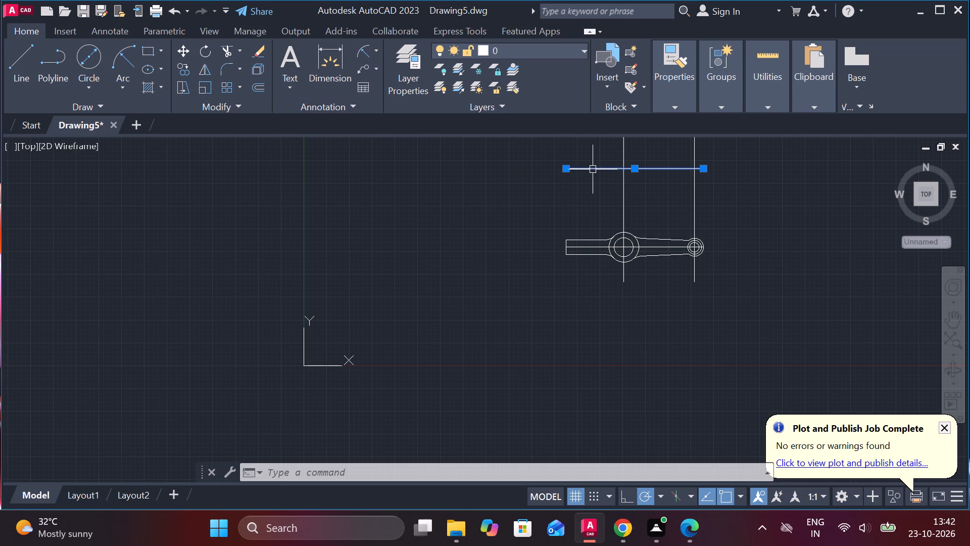
pyautogui.click(183, 72)
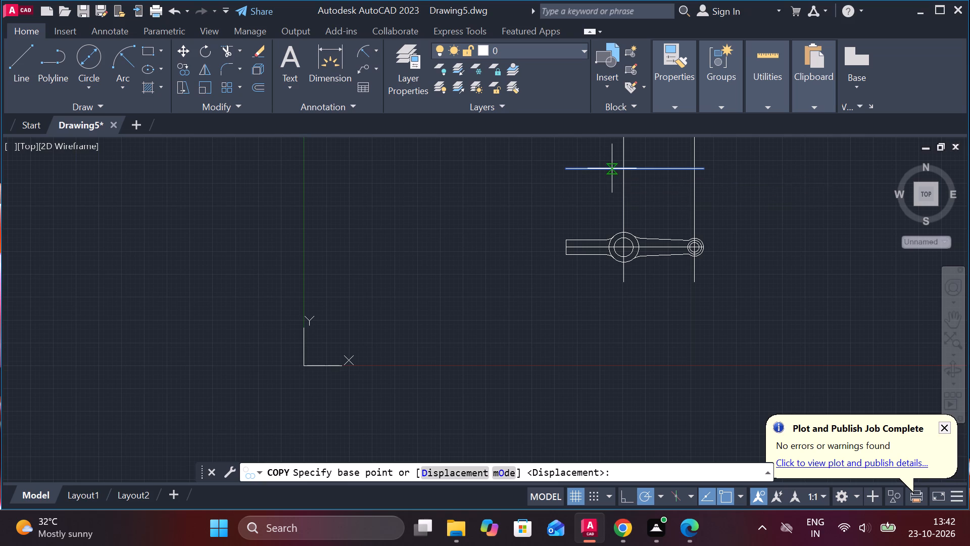
pyautogui.click(619, 169)
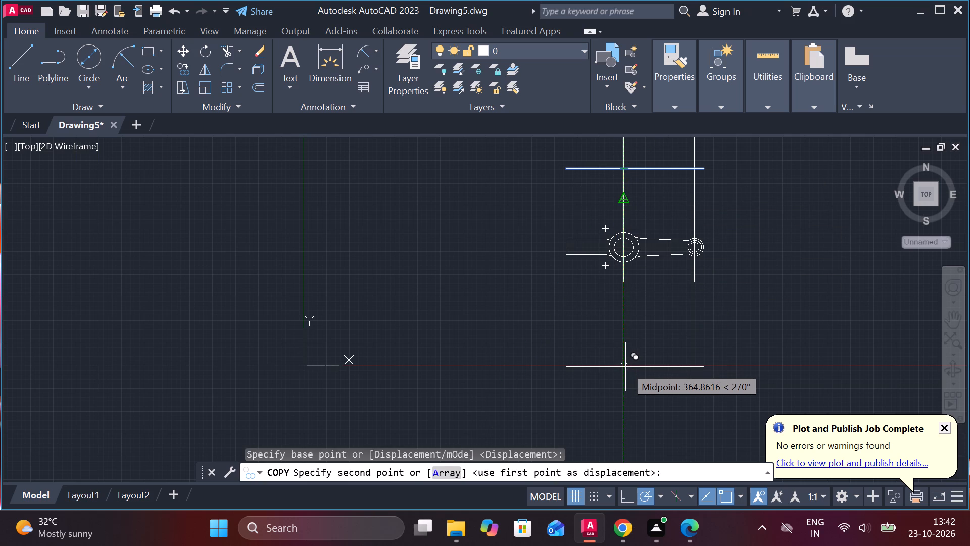
pyautogui.press('7')
pyautogui.press('Return')
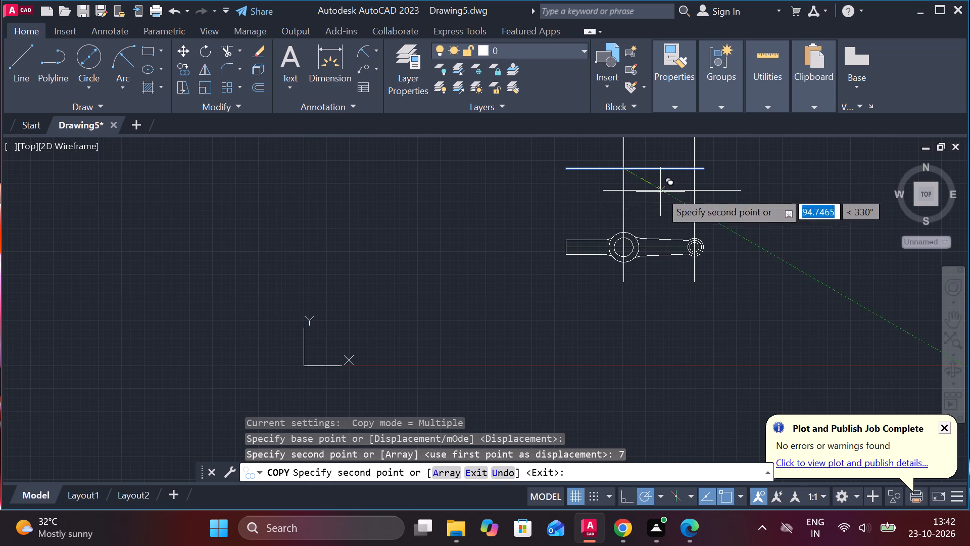
pyautogui.scroll(-6, 646, 192)
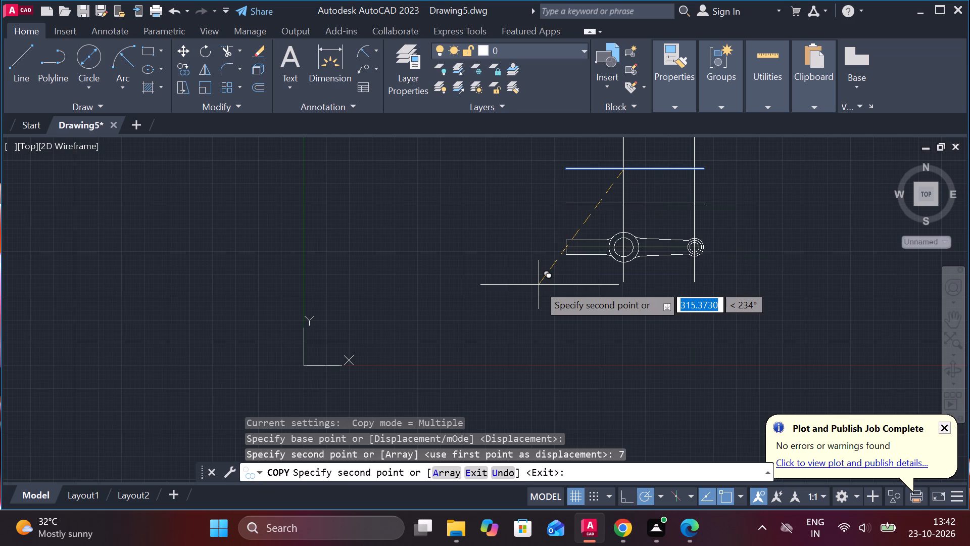
pyautogui.hotkey('ctrl', 'z')
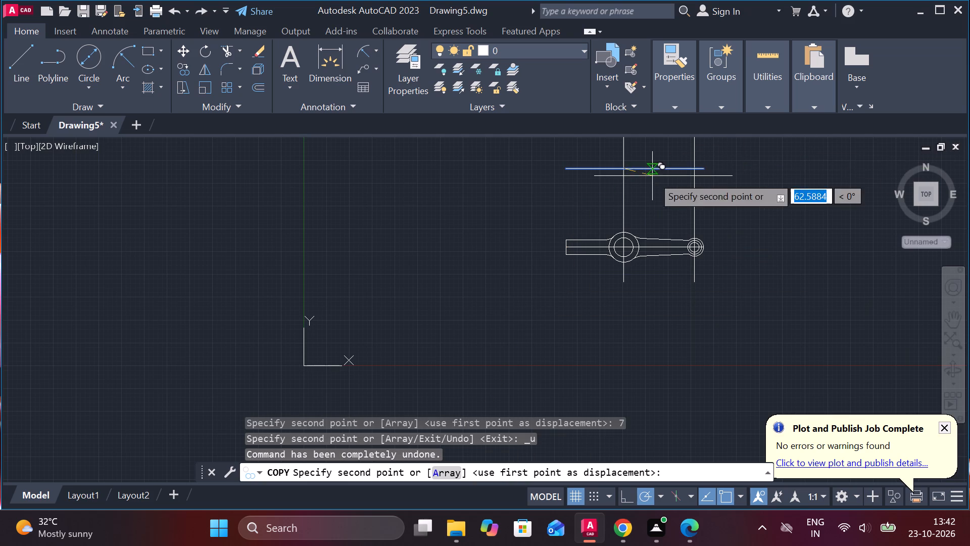
pyautogui.click(624, 170)
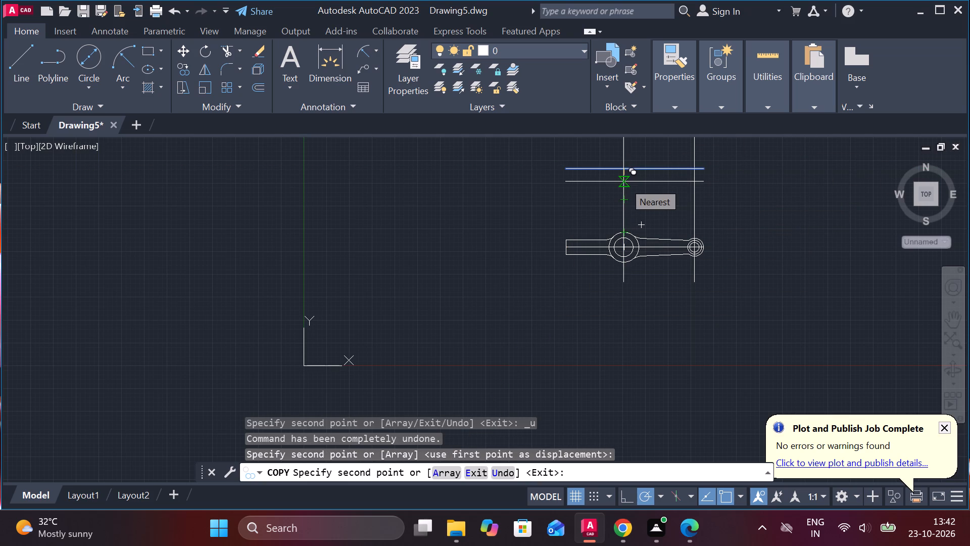
pyautogui.press('7')
pyautogui.press('Return')
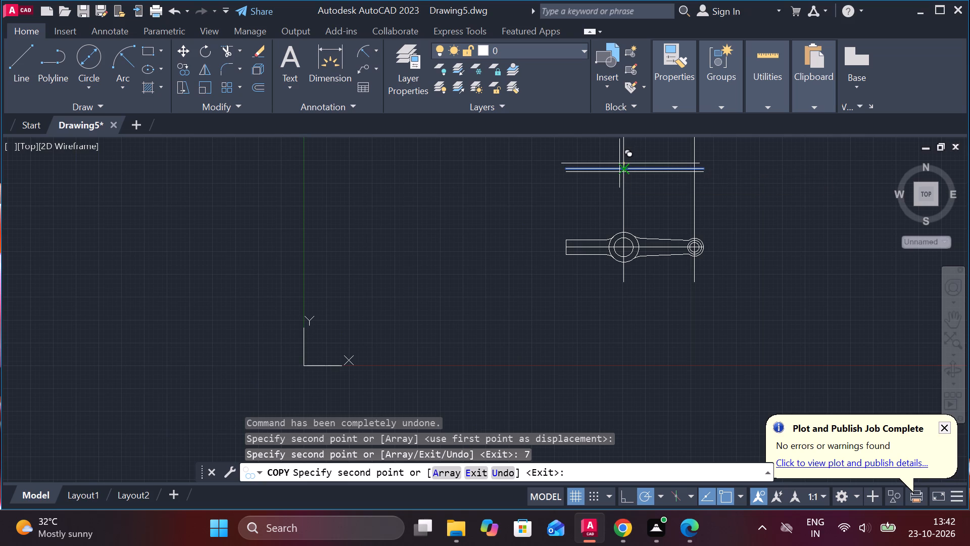
pyautogui.scroll(2, 619, 163)
pyautogui.scroll(-1, 619, 171)
pyautogui.scroll(-2, 639, 269)
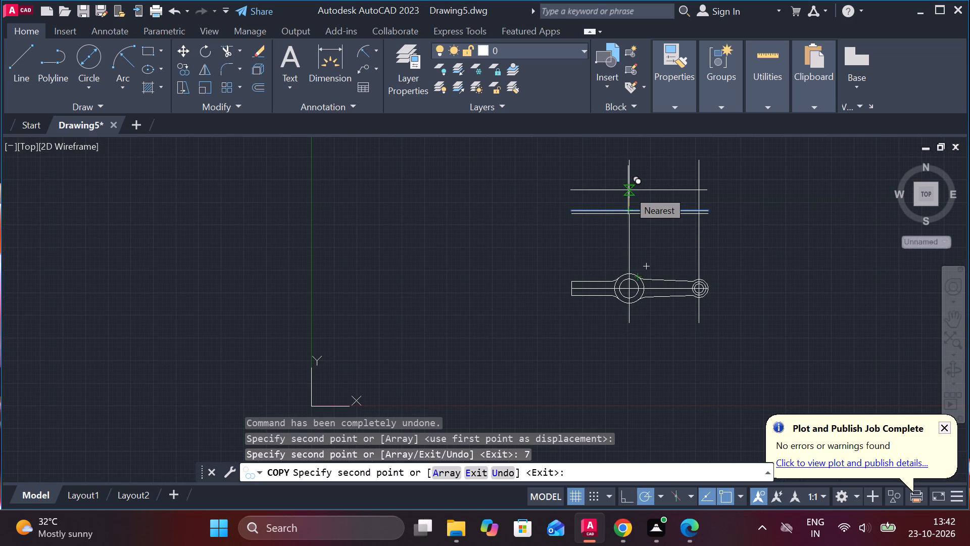
pyautogui.press('7')
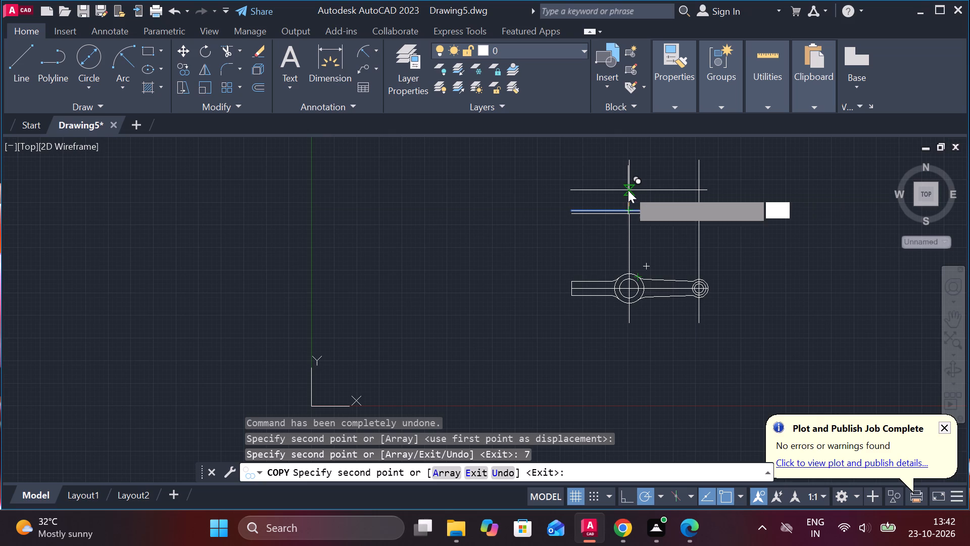
pyautogui.press('Return')
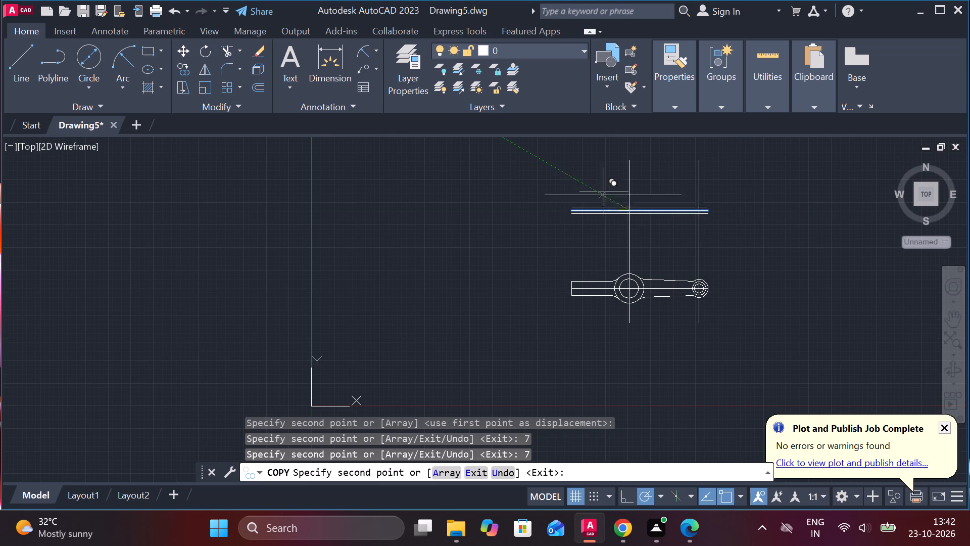
pyautogui.press('Escape')
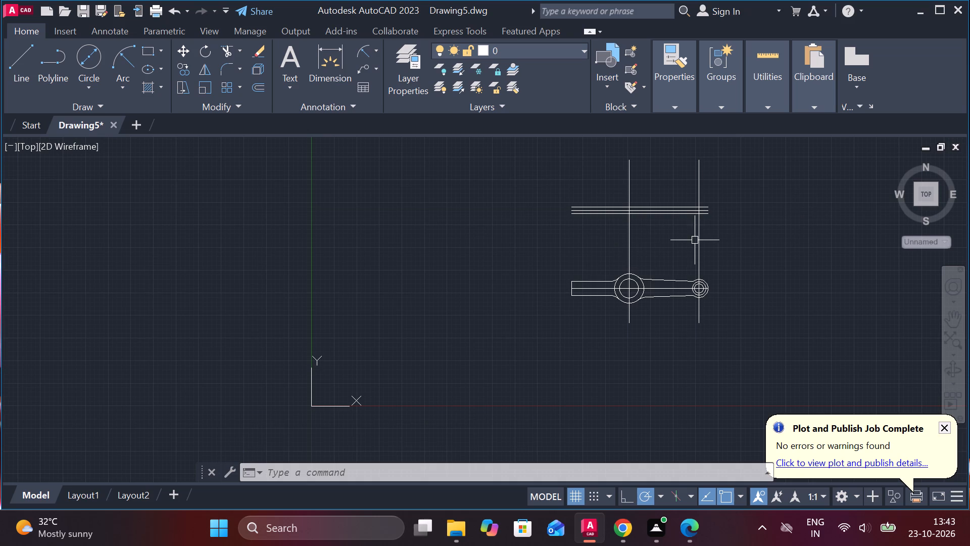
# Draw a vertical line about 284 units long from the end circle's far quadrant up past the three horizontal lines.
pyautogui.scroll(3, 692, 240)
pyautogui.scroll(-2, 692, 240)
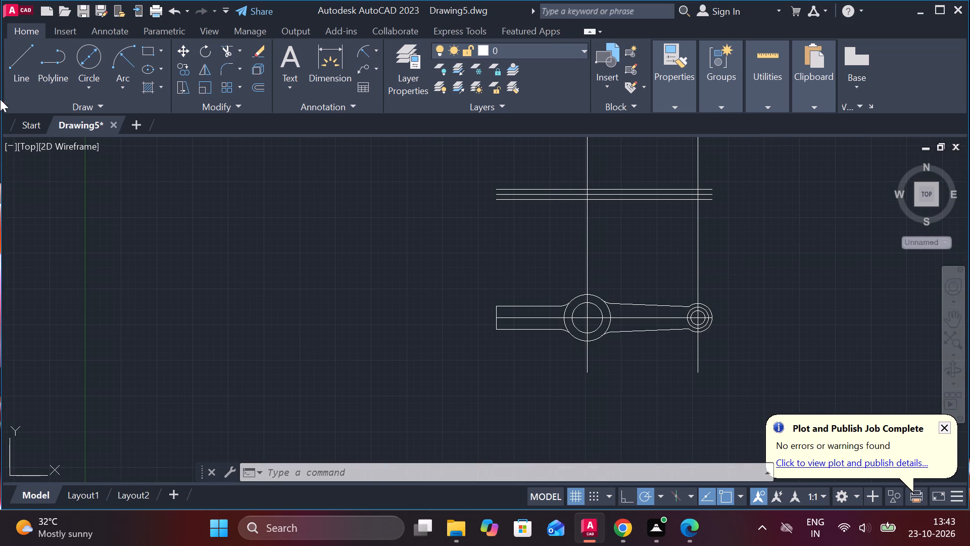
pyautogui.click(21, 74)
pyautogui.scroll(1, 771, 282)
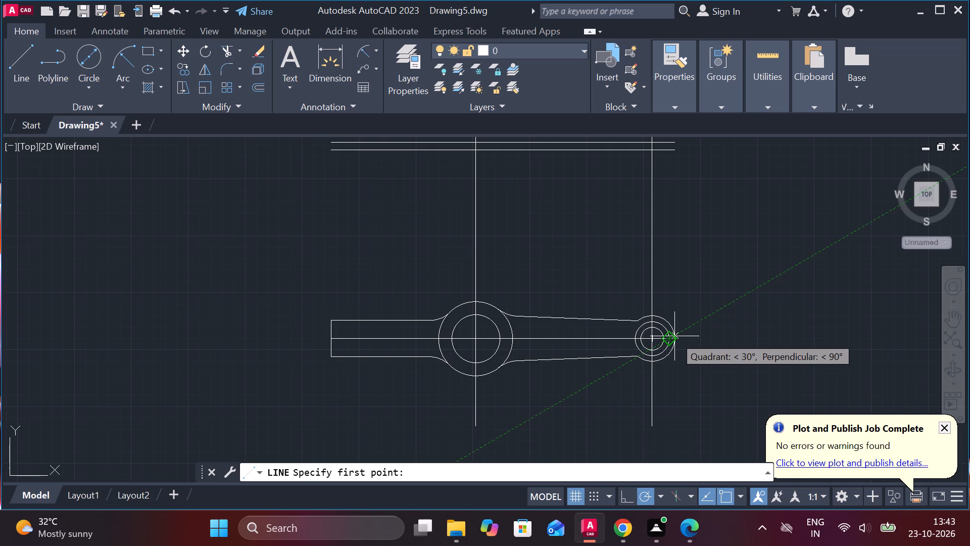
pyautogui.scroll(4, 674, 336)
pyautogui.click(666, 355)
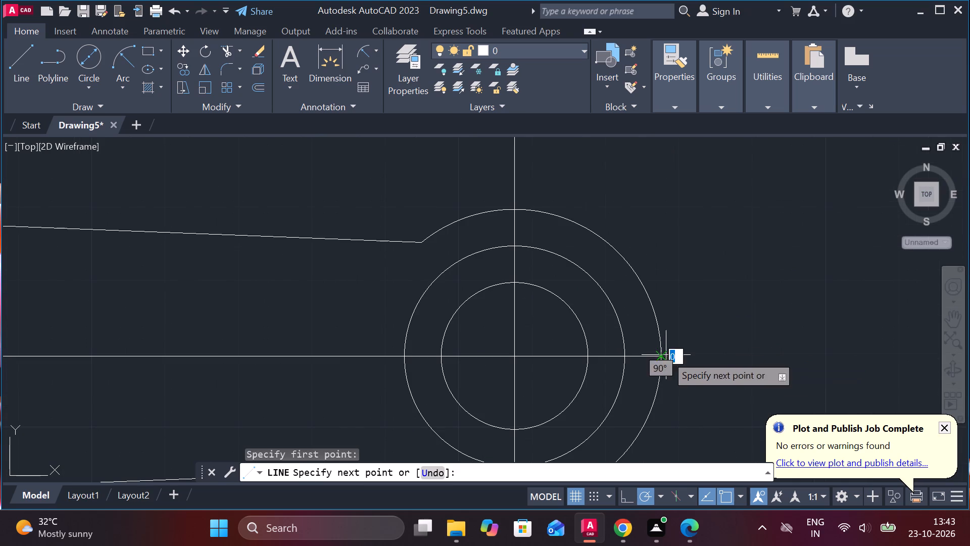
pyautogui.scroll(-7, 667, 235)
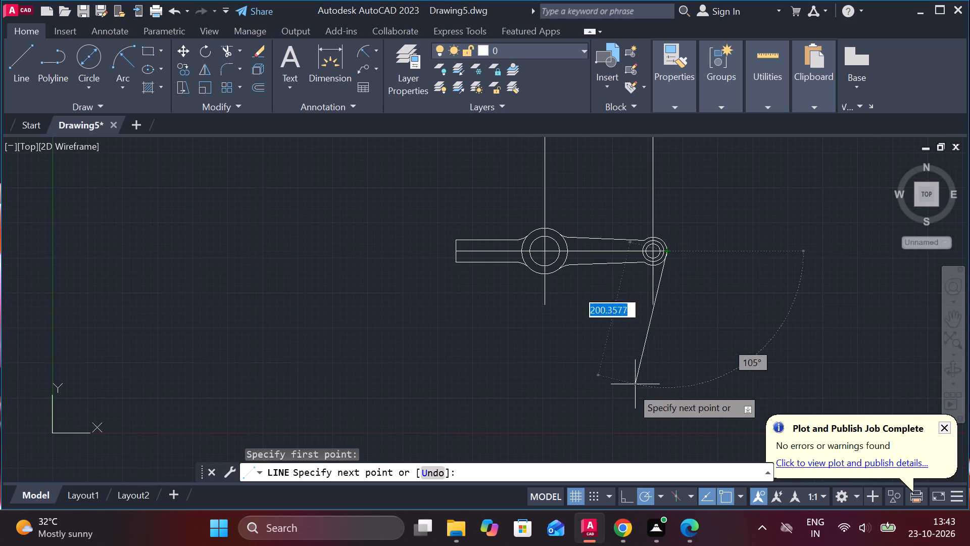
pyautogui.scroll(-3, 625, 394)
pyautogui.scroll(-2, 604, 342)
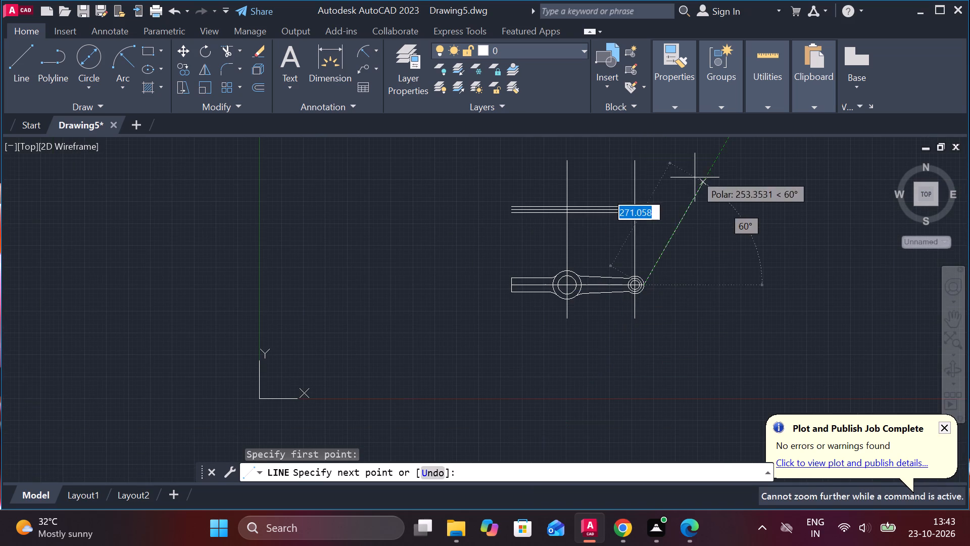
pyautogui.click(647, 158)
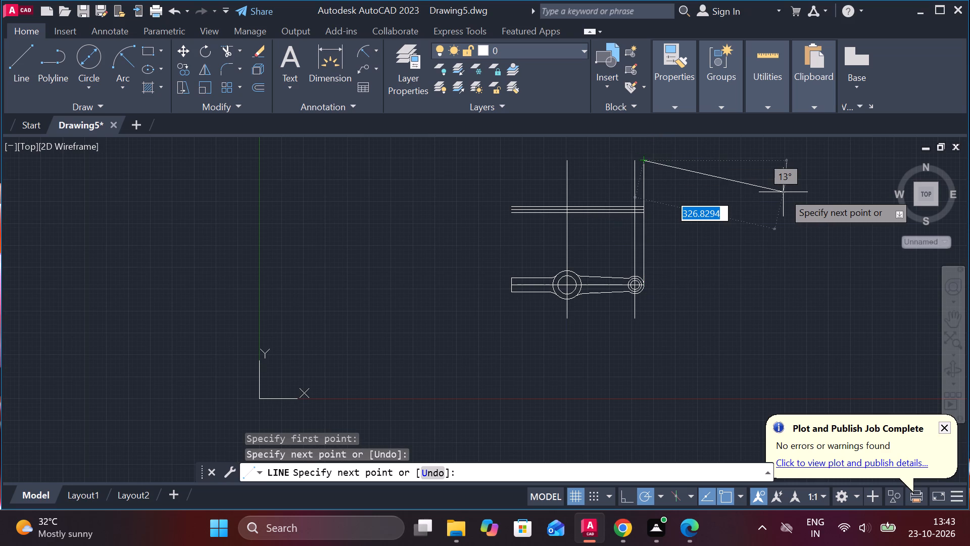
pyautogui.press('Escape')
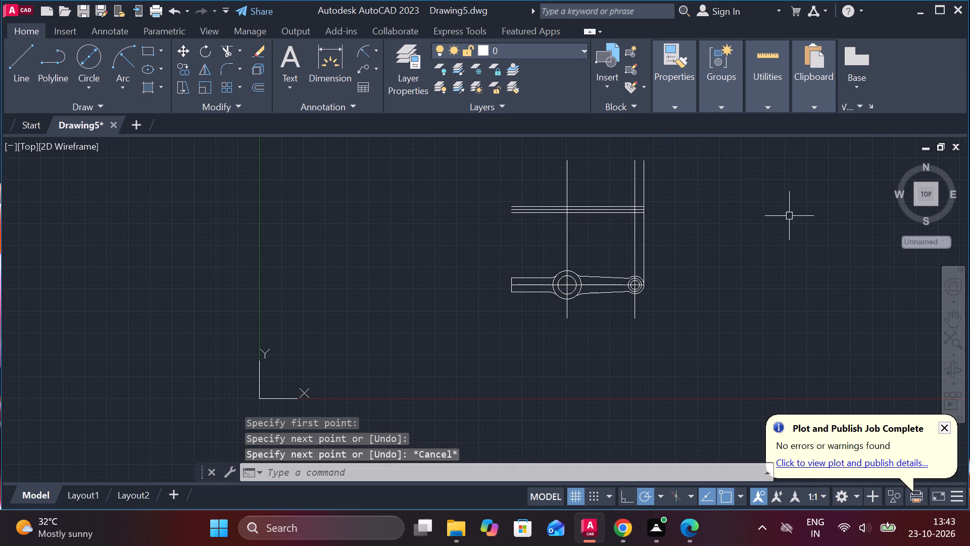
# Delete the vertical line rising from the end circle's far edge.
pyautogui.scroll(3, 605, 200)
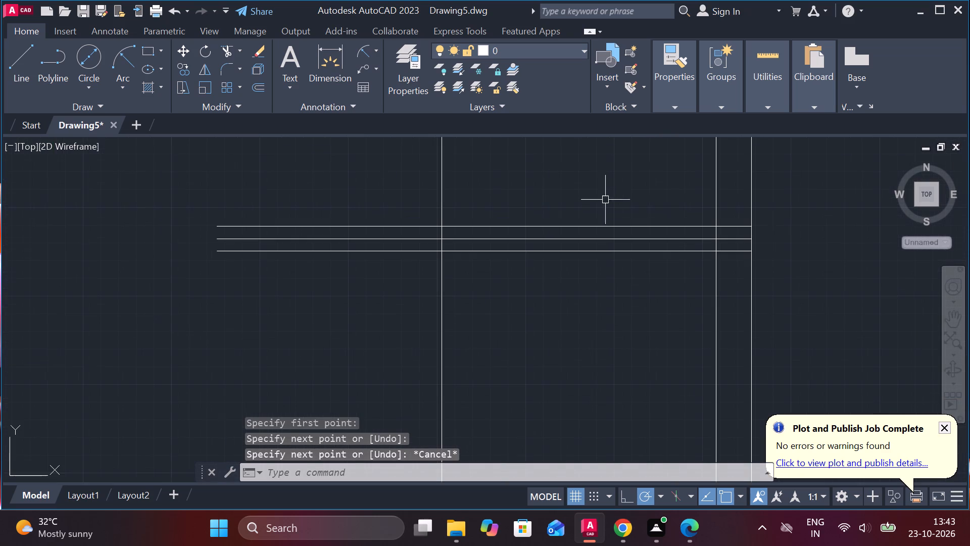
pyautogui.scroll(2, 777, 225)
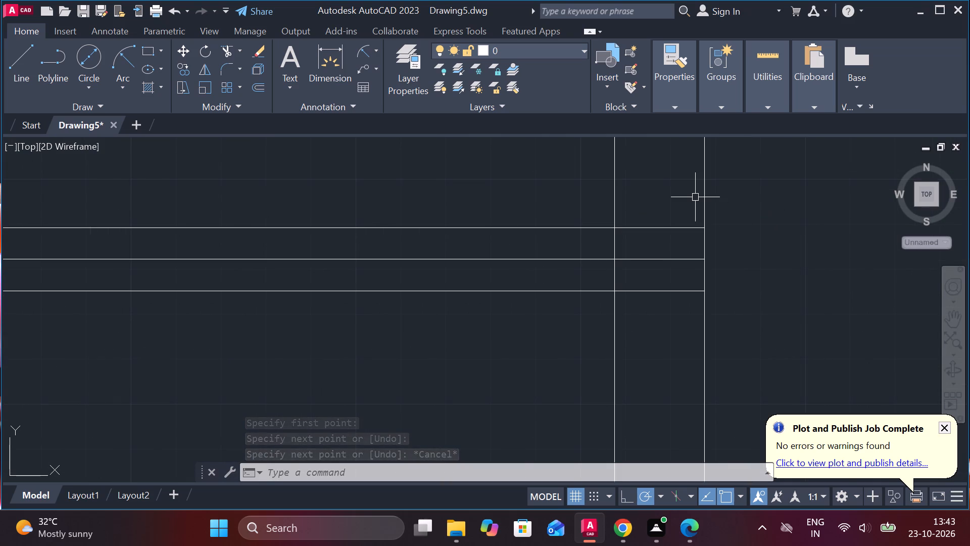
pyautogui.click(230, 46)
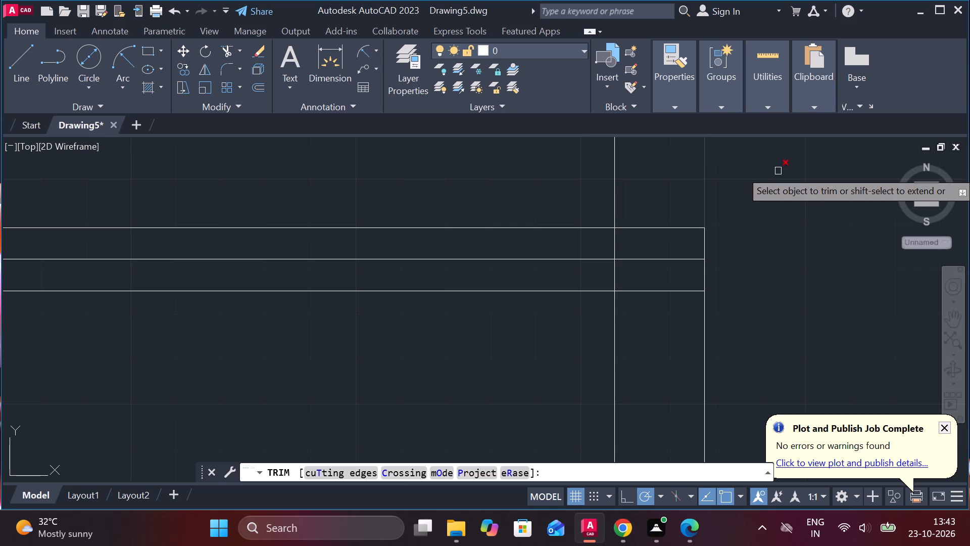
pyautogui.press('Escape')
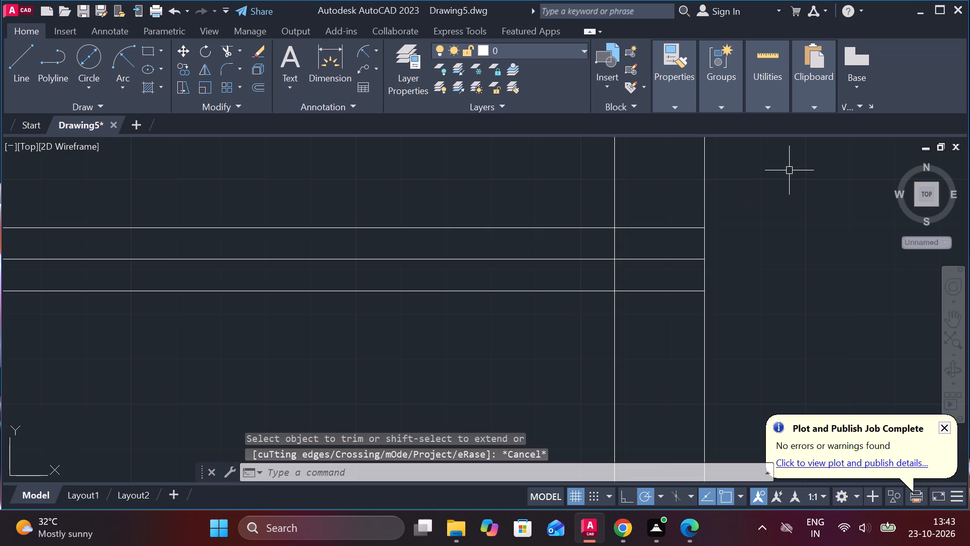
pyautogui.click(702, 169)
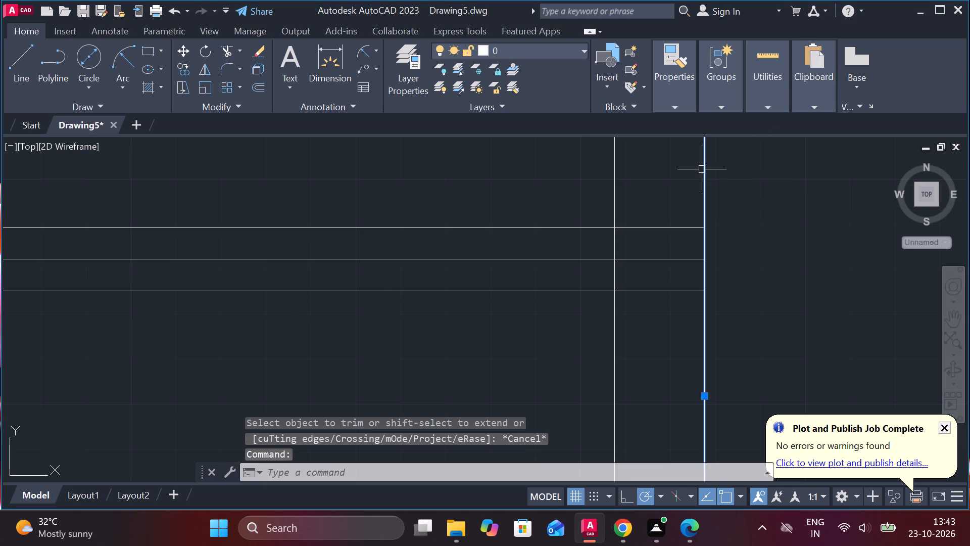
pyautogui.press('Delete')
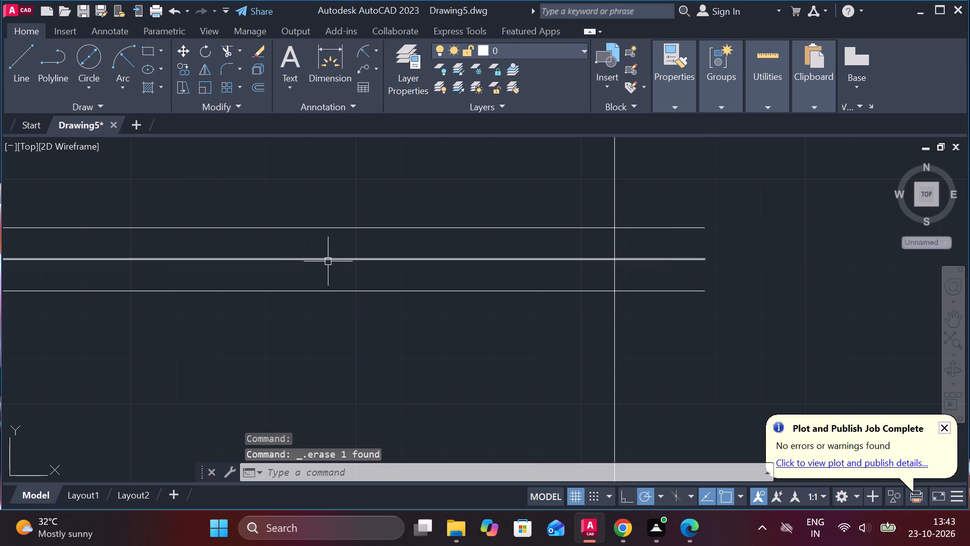
# Close the three horizontal lines above the bar's free end with a vertical line from the top one to the bottom one.
pyautogui.scroll(-4, 346, 255)
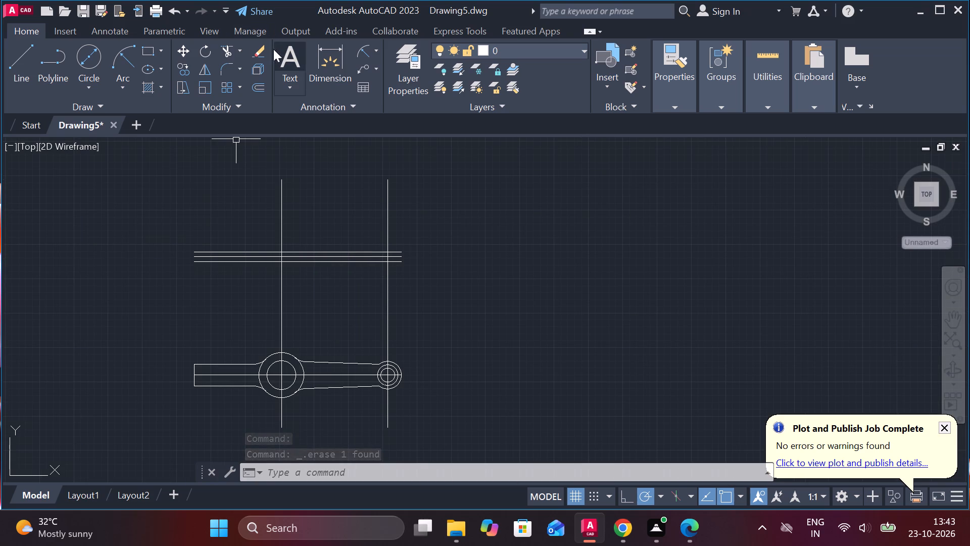
pyautogui.click(30, 51)
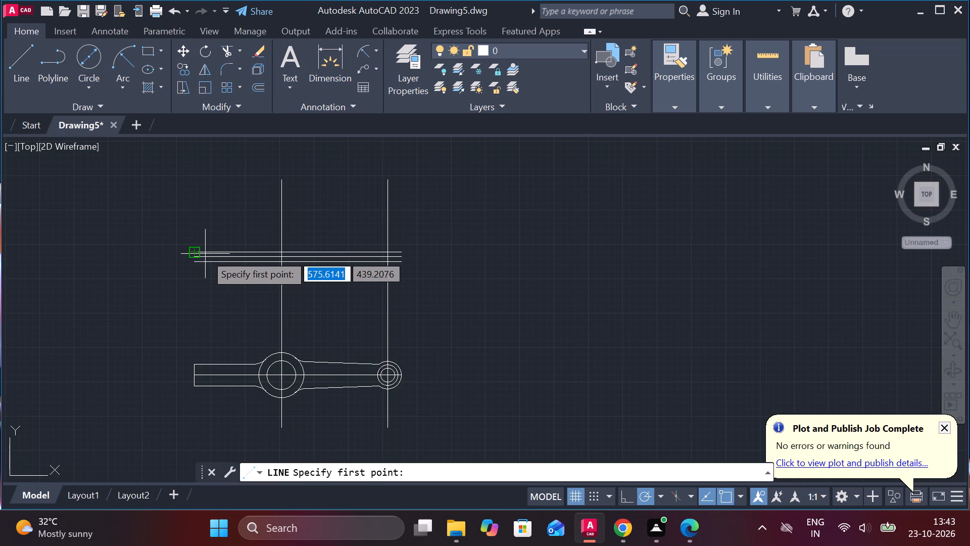
pyautogui.scroll(3, 205, 254)
pyautogui.click(158, 244)
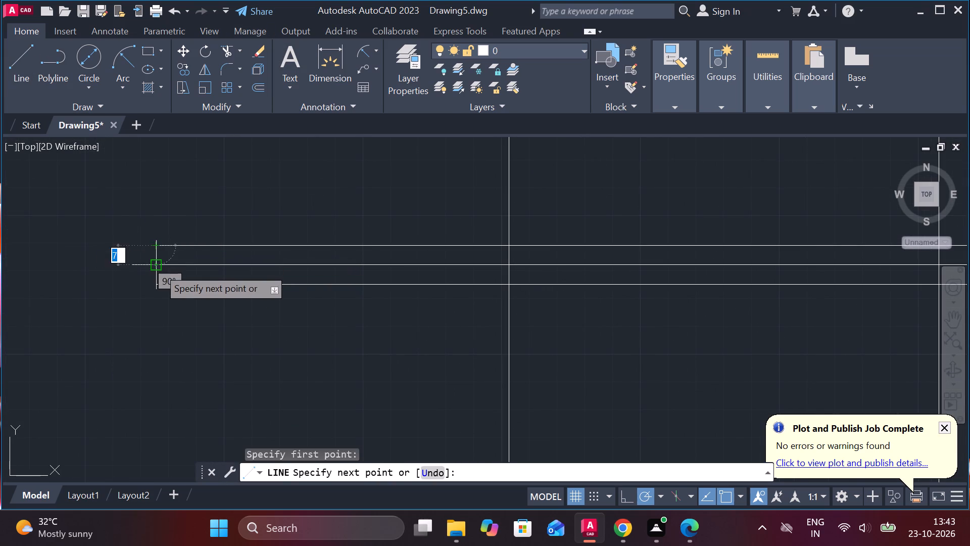
pyautogui.click(157, 278)
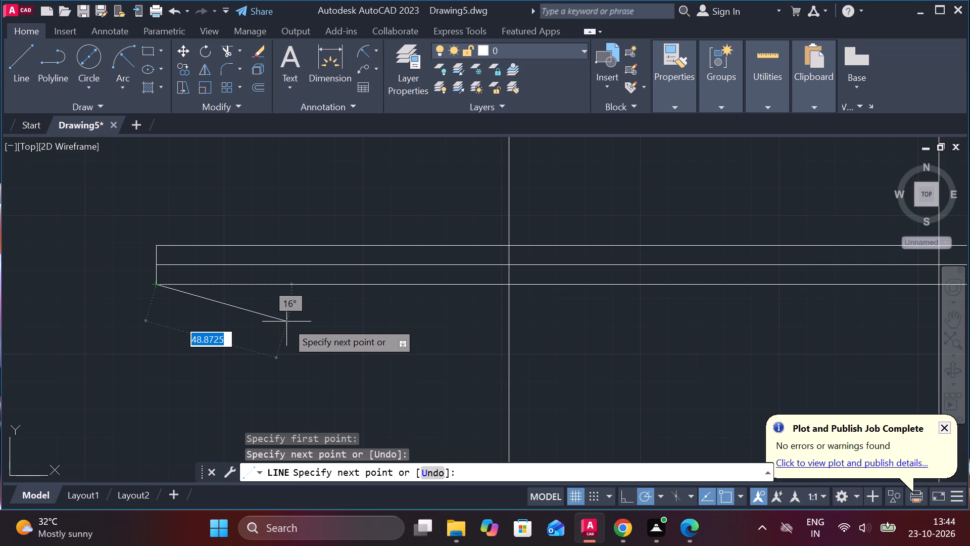
pyautogui.press('Escape')
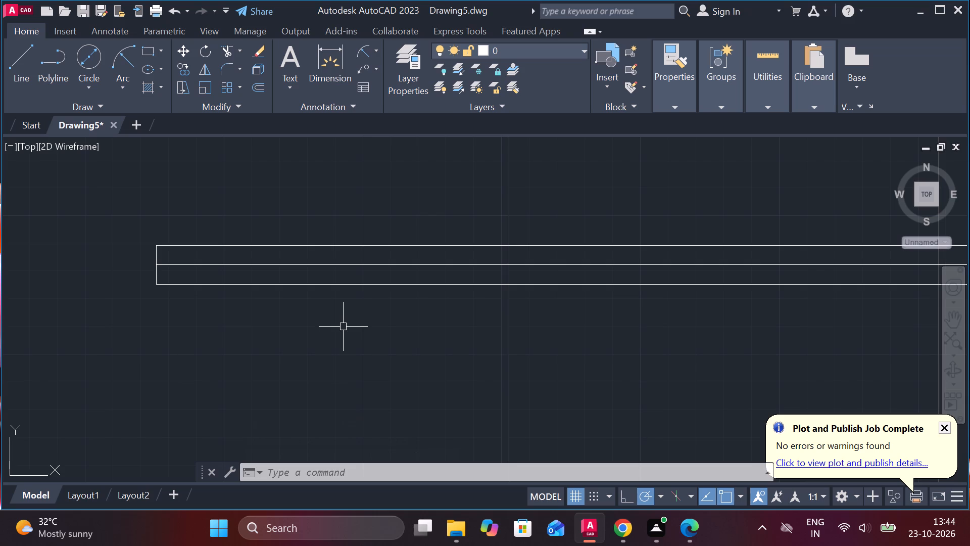
# Draw a vertical line about 279 units long from the larger circle's bar-side quadrant up past the three horizontal lines.
pyautogui.click(30, 72)
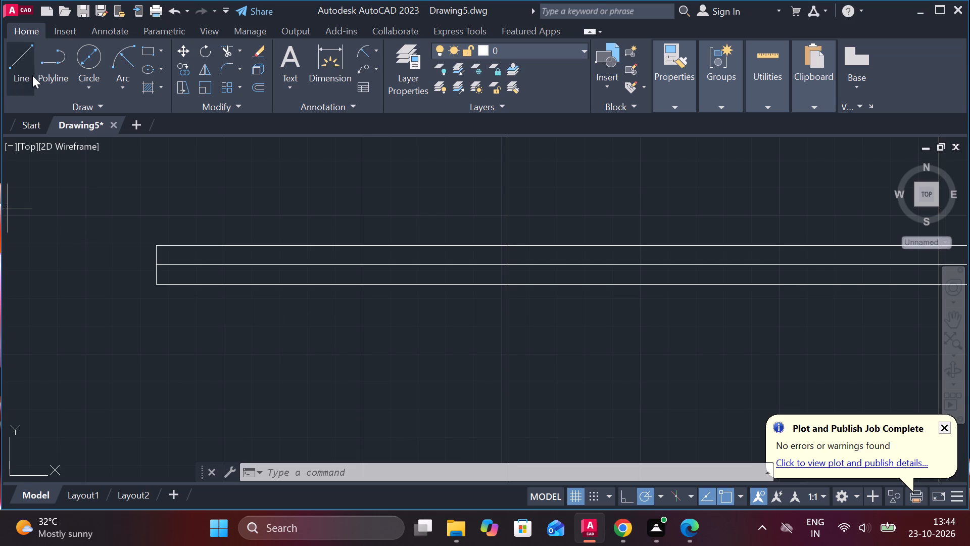
pyautogui.scroll(-4, 556, 333)
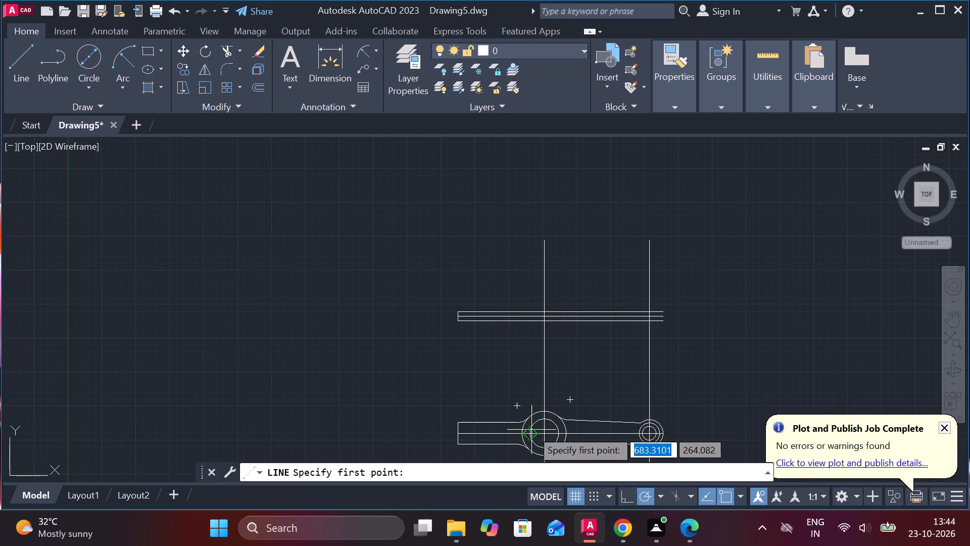
pyautogui.scroll(3, 518, 438)
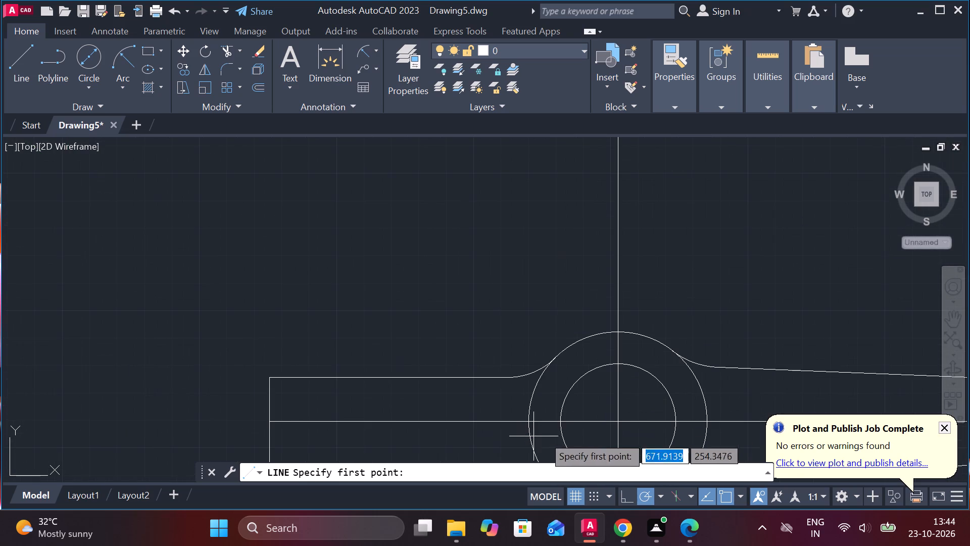
pyautogui.click(526, 424)
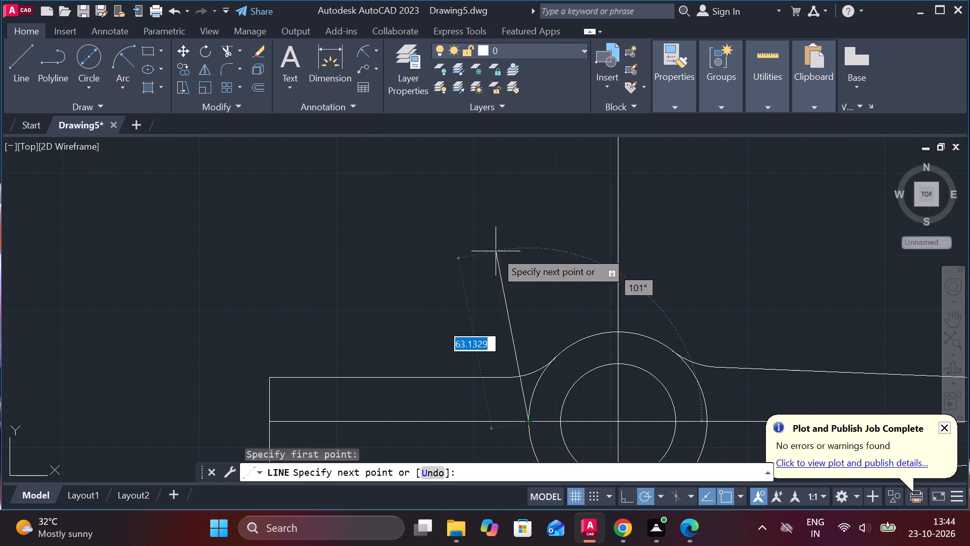
pyautogui.scroll(-4, 500, 250)
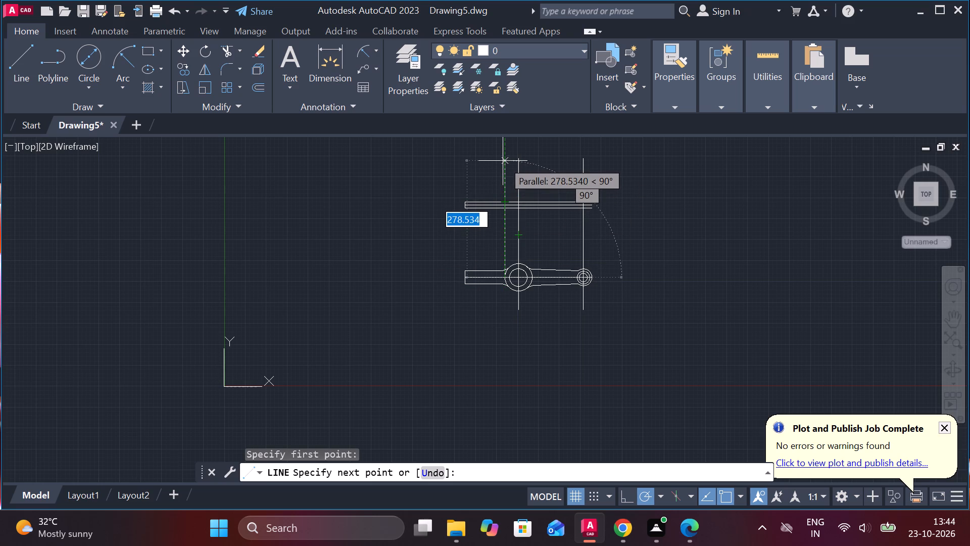
pyautogui.click(503, 161)
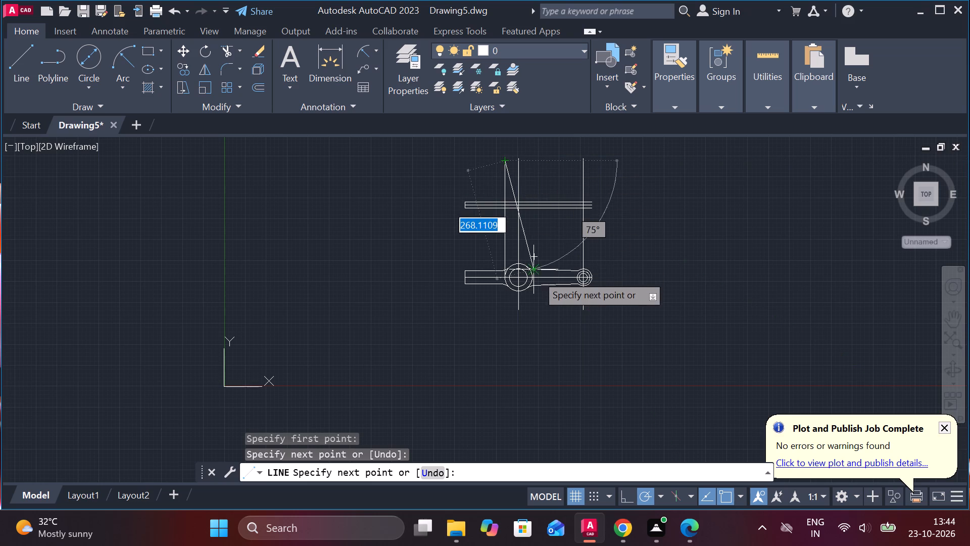
pyautogui.scroll(1, 533, 280)
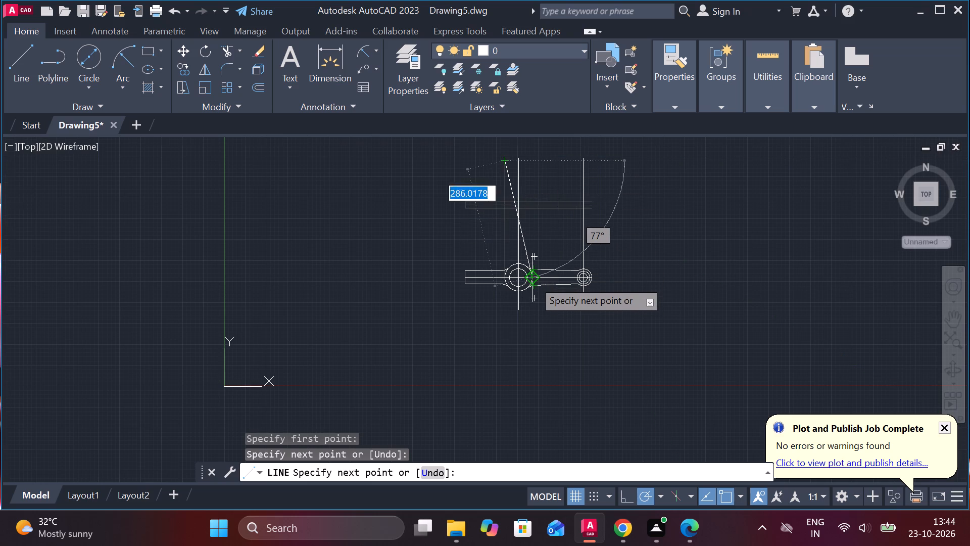
pyautogui.scroll(3, 533, 280)
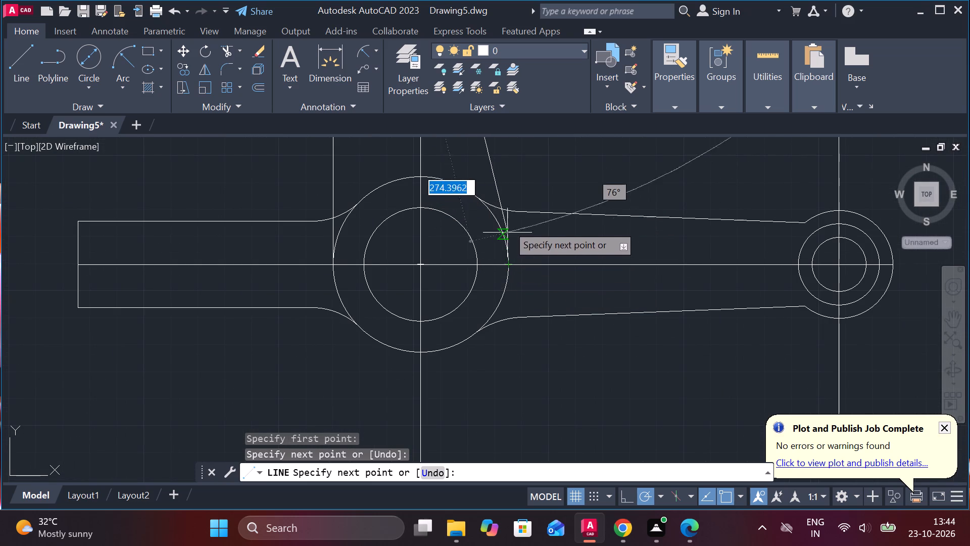
pyautogui.scroll(-4, 503, 167)
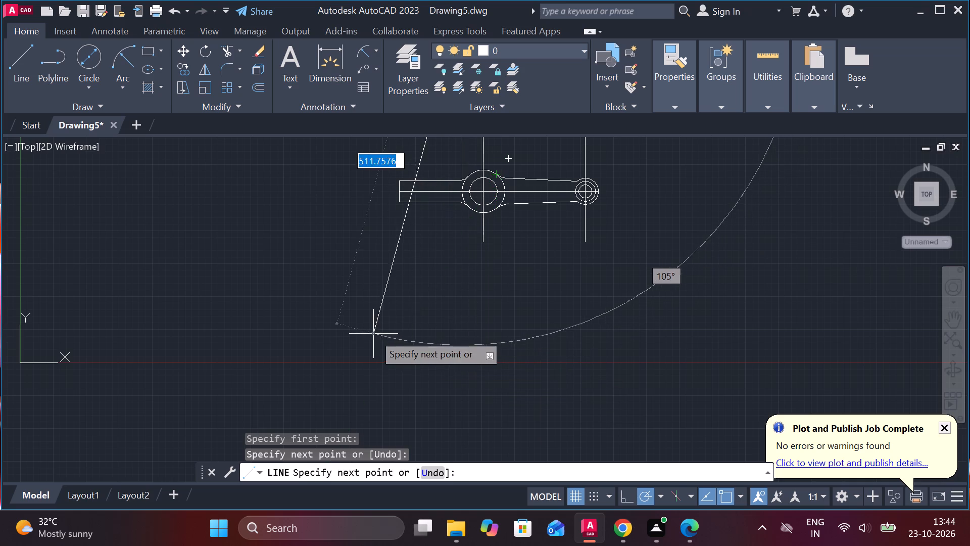
pyautogui.scroll(-4, 415, 283)
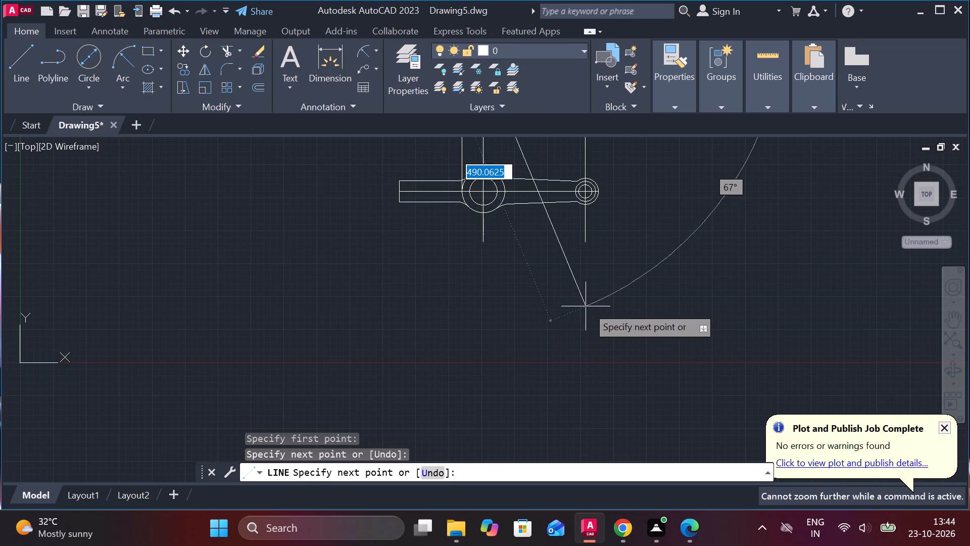
pyautogui.press('Escape')
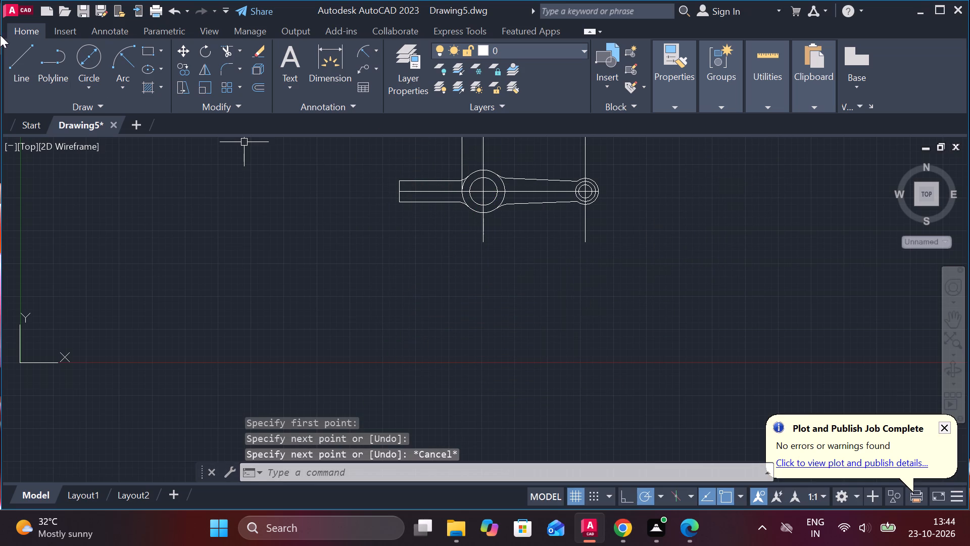
# Draw a vertical line from the larger circle's quadrant facing the small end circles up past the three horizontal lines.
pyautogui.click(13, 55)
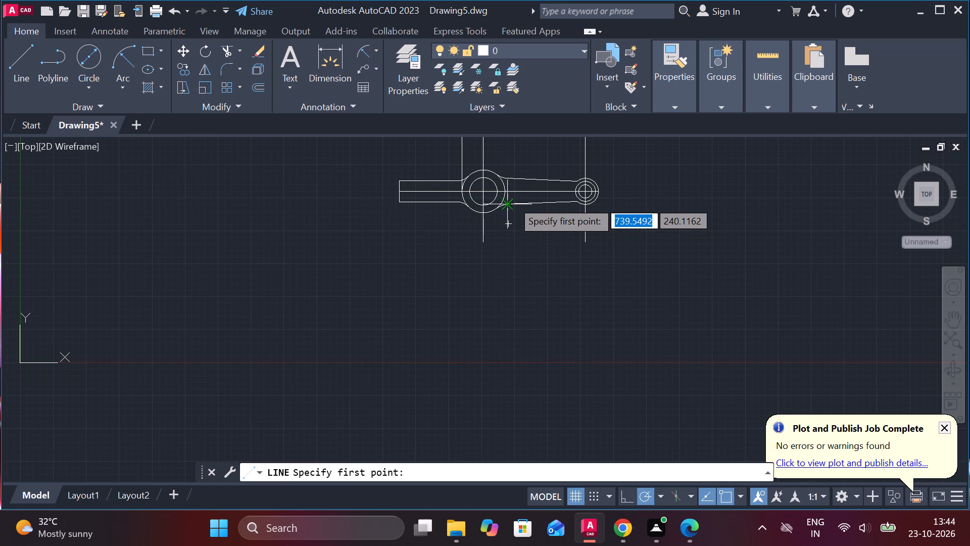
pyautogui.scroll(3, 511, 200)
pyautogui.click(481, 170)
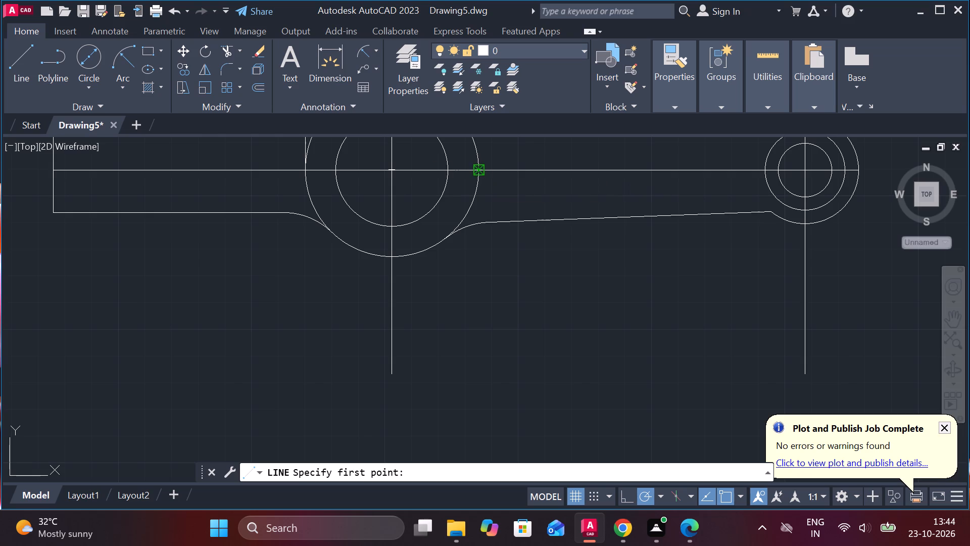
pyautogui.scroll(-5, 446, 323)
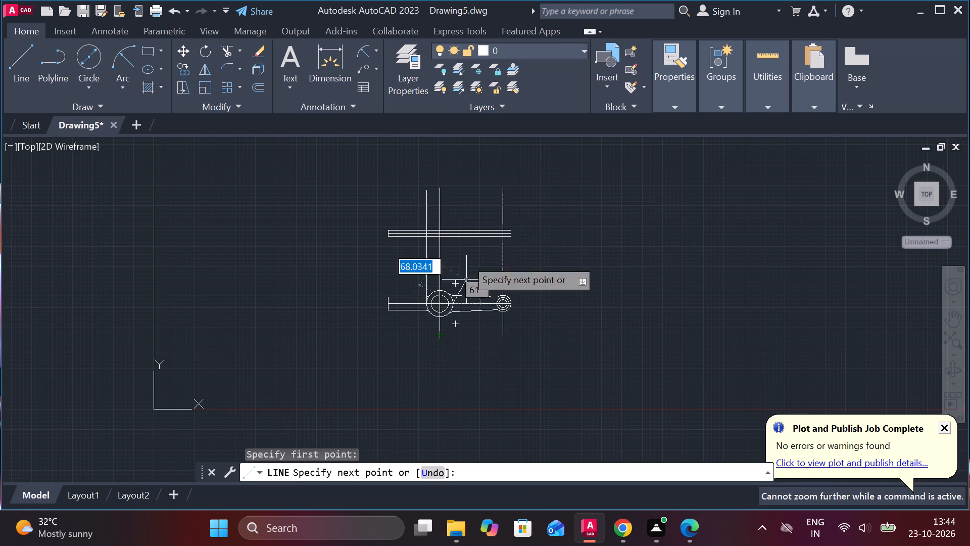
pyautogui.click(455, 186)
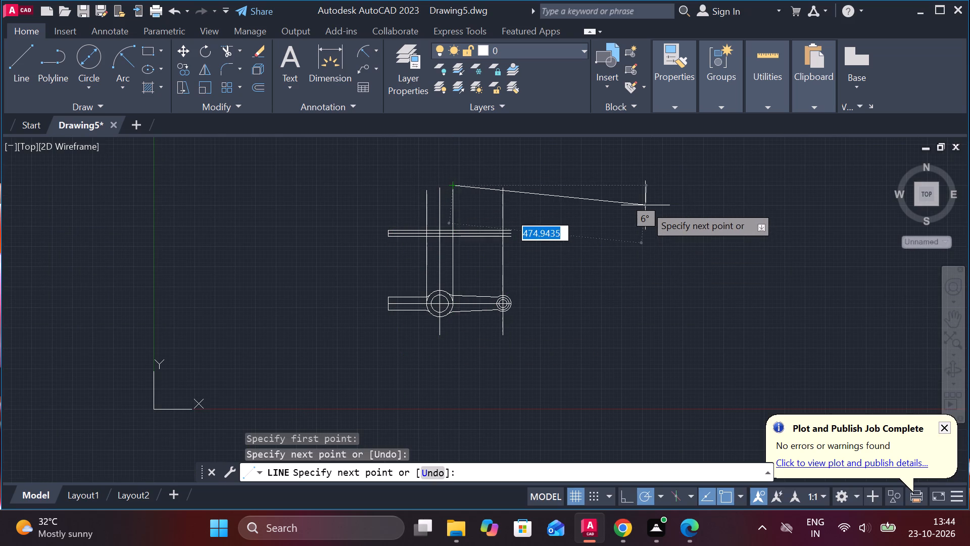
pyautogui.press('Escape')
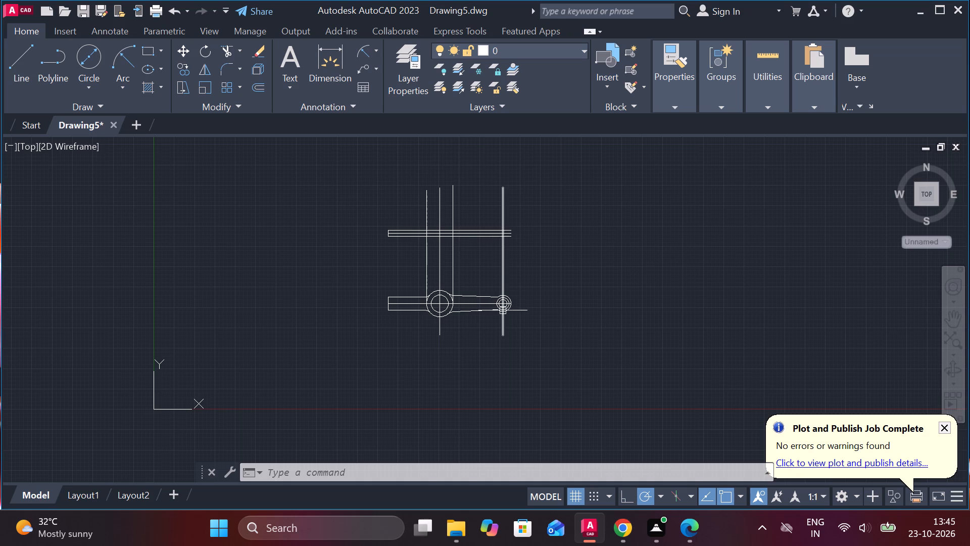
# Delete the two tapered lines between the larger circle and the end circles, together with their two fillet arcs.
pyautogui.scroll(4, 471, 317)
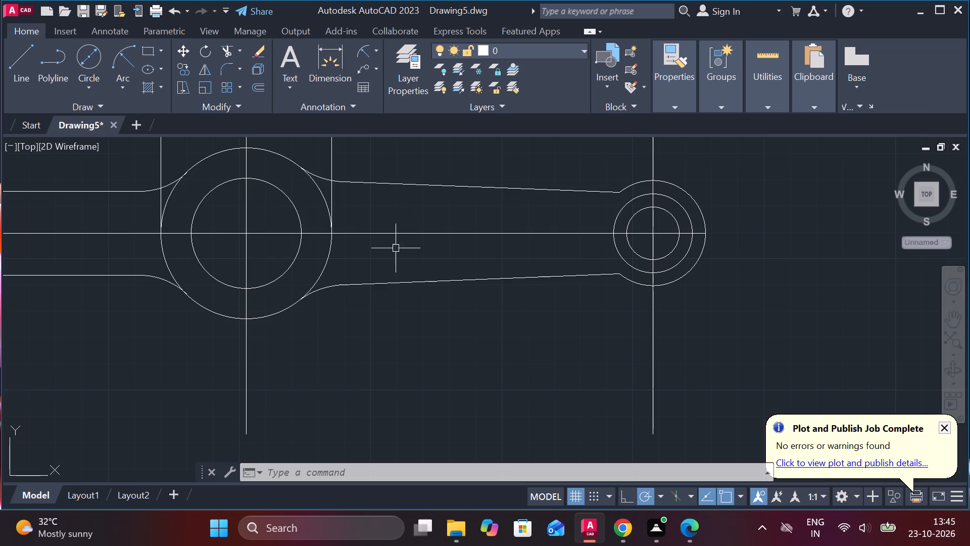
pyautogui.scroll(-3, 364, 293)
pyautogui.scroll(3, 335, 274)
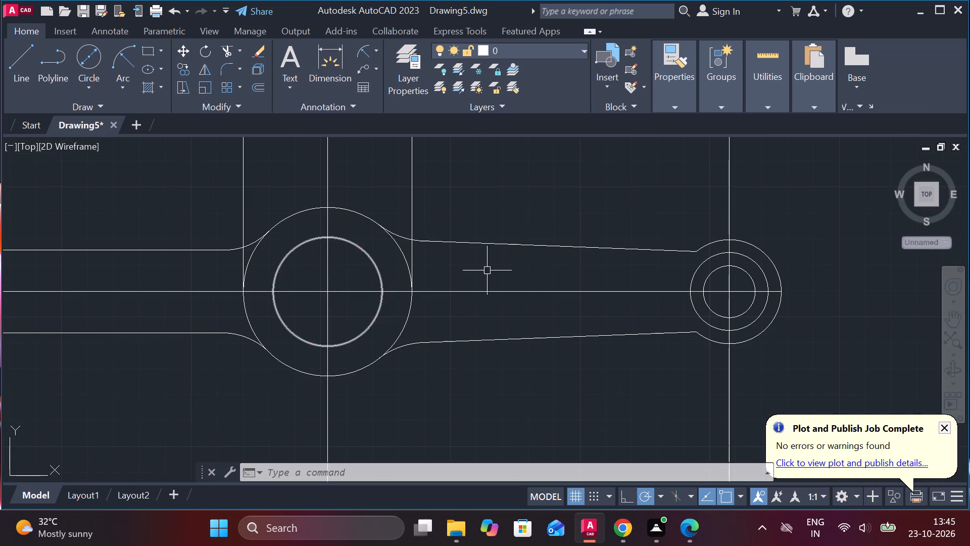
pyautogui.click(593, 248)
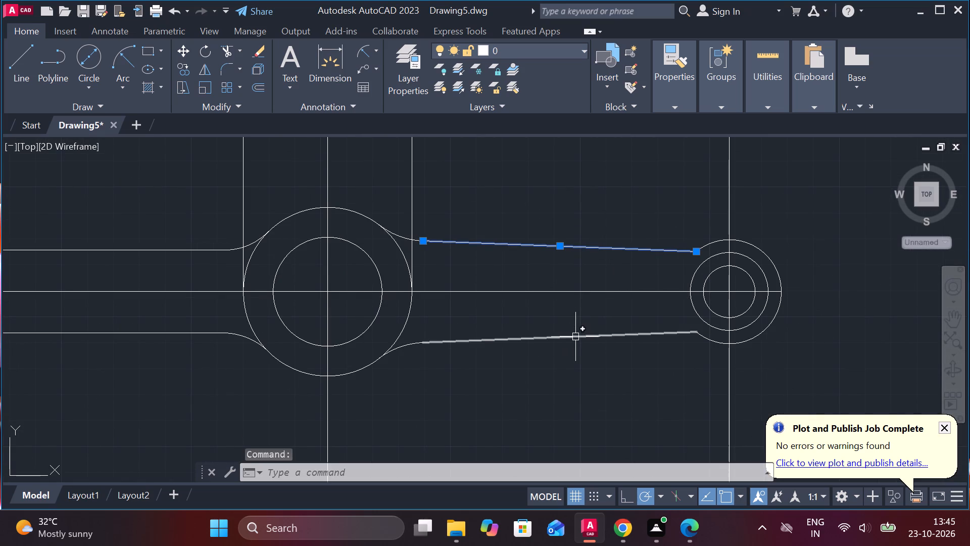
pyautogui.click(575, 336)
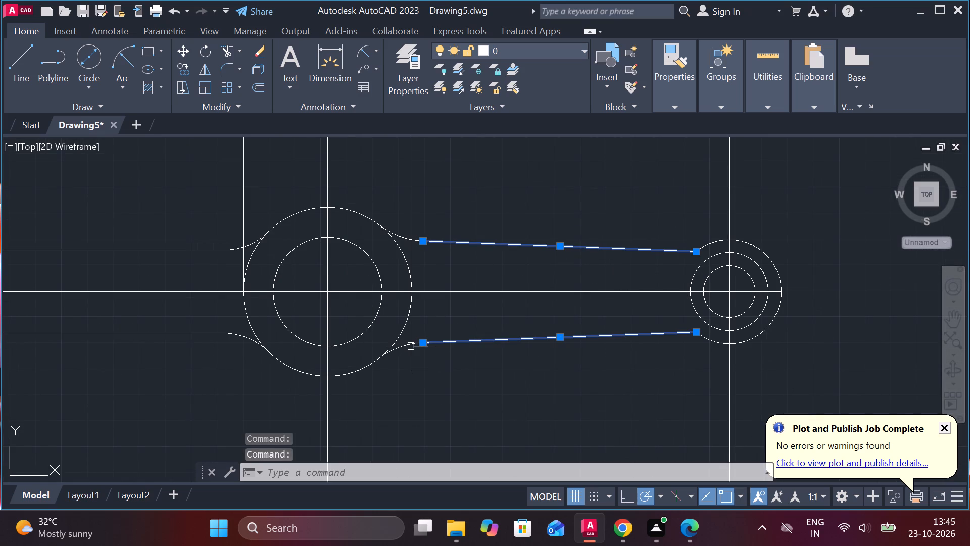
pyautogui.click(410, 346)
pyautogui.click(403, 237)
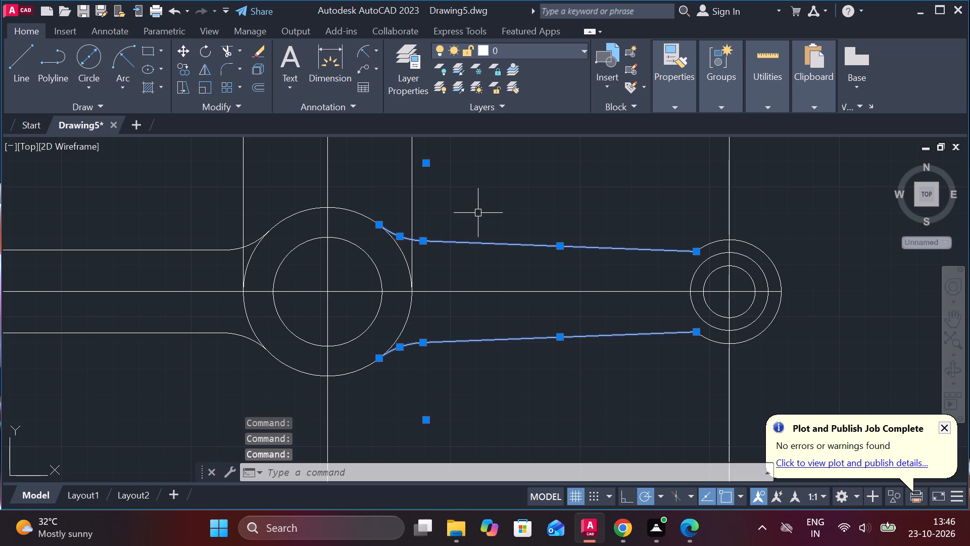
pyautogui.press('Delete')
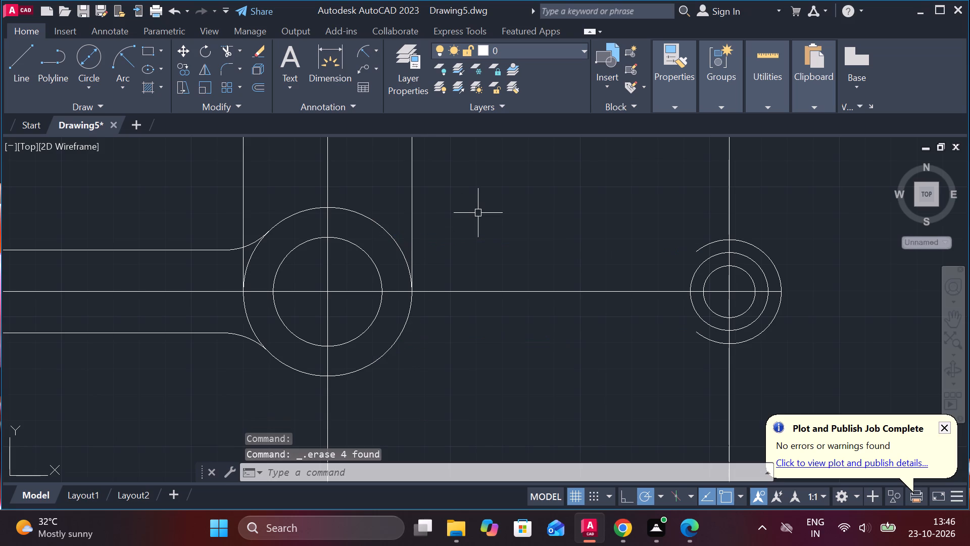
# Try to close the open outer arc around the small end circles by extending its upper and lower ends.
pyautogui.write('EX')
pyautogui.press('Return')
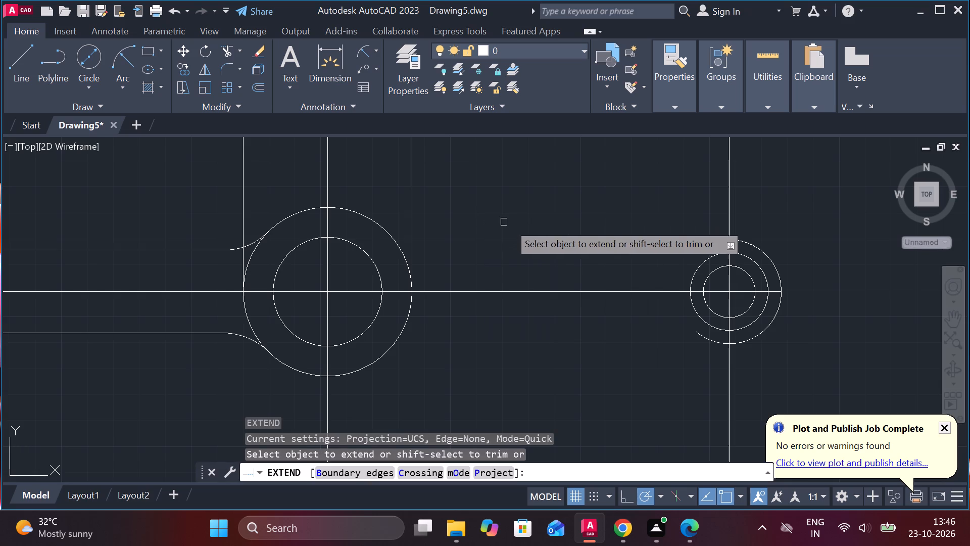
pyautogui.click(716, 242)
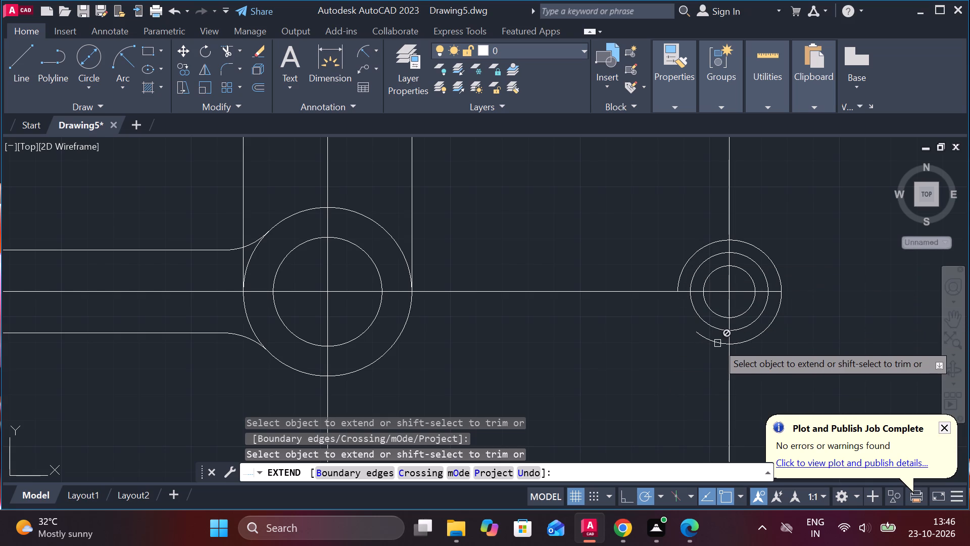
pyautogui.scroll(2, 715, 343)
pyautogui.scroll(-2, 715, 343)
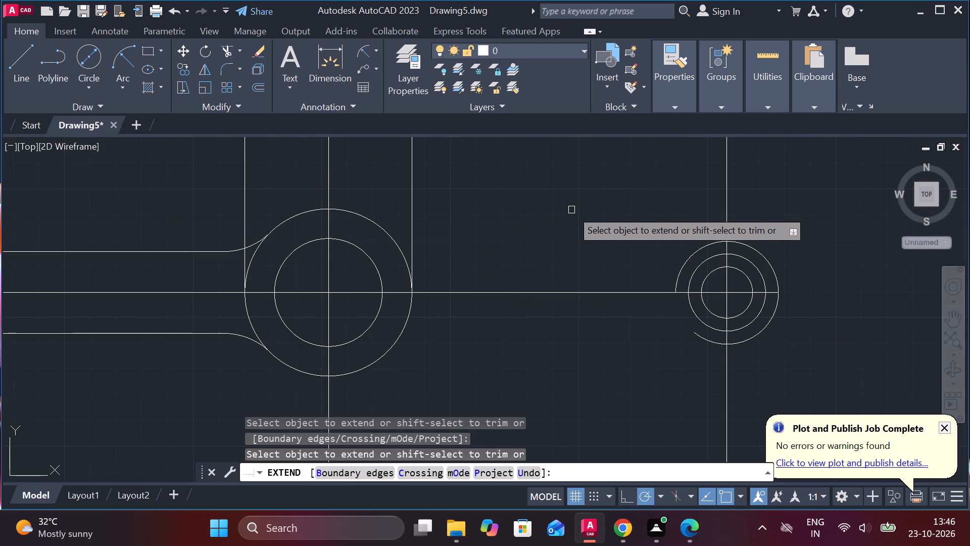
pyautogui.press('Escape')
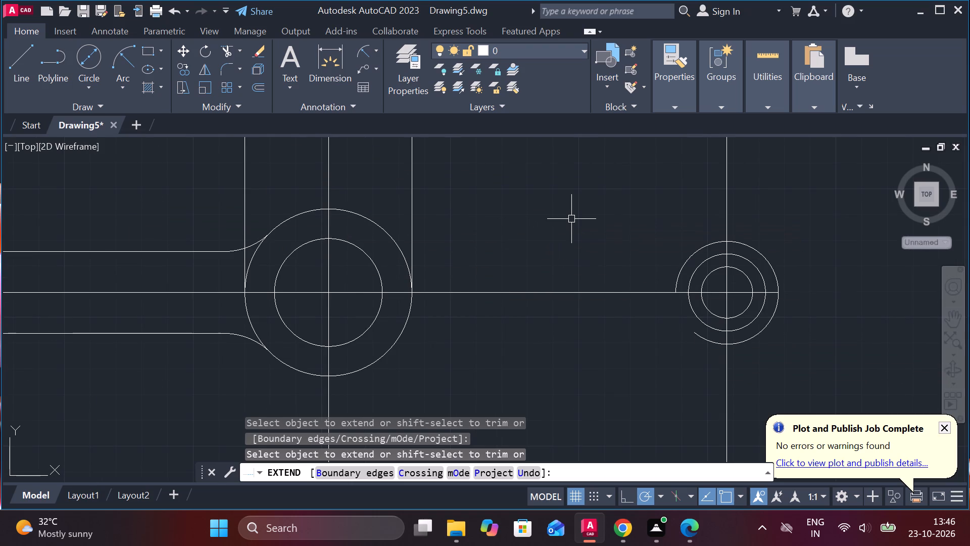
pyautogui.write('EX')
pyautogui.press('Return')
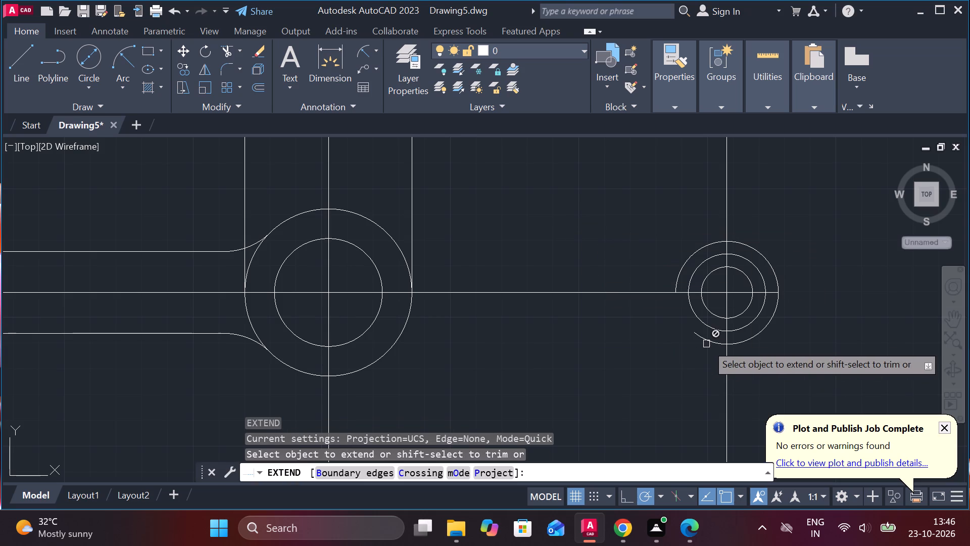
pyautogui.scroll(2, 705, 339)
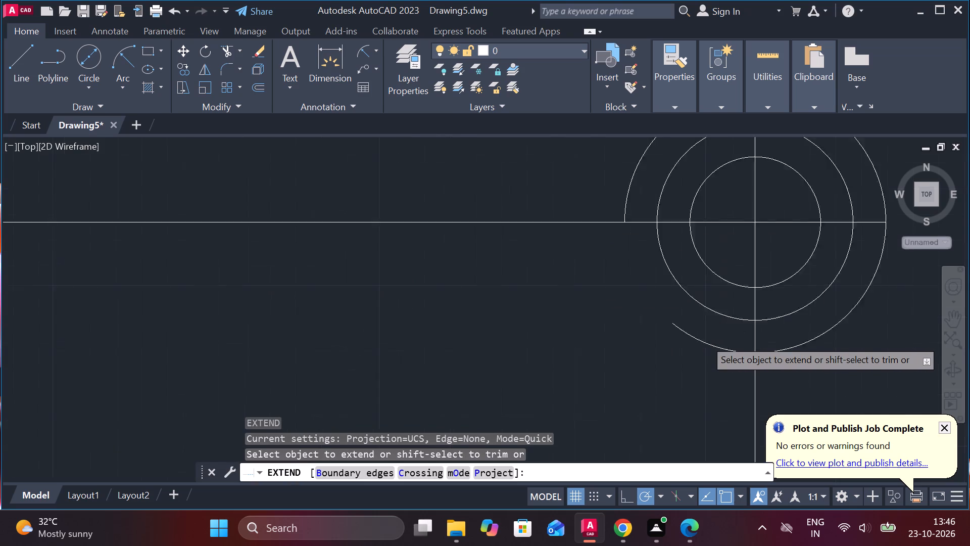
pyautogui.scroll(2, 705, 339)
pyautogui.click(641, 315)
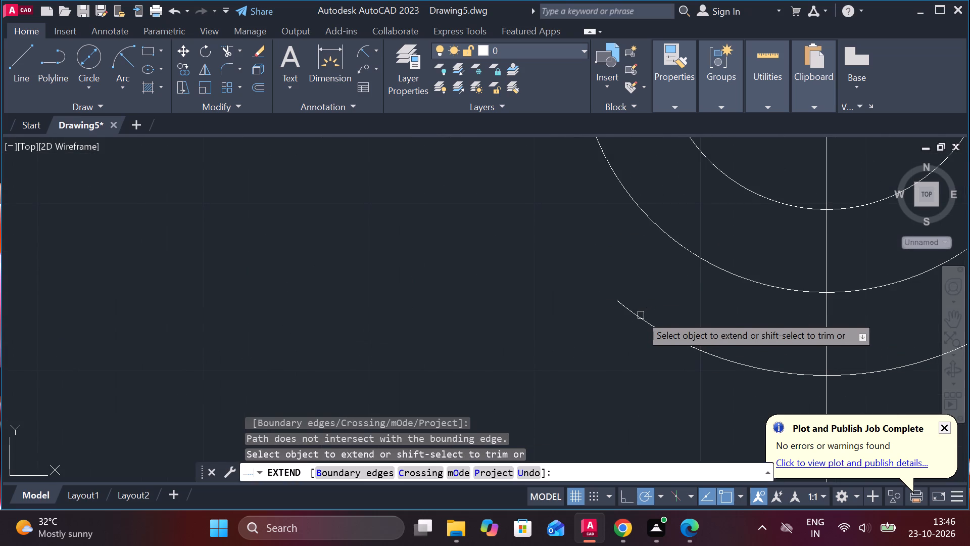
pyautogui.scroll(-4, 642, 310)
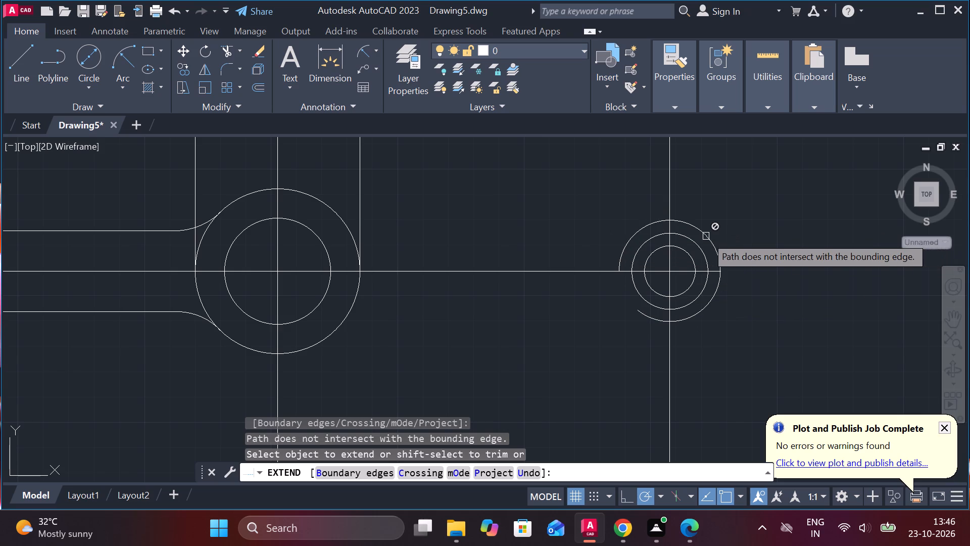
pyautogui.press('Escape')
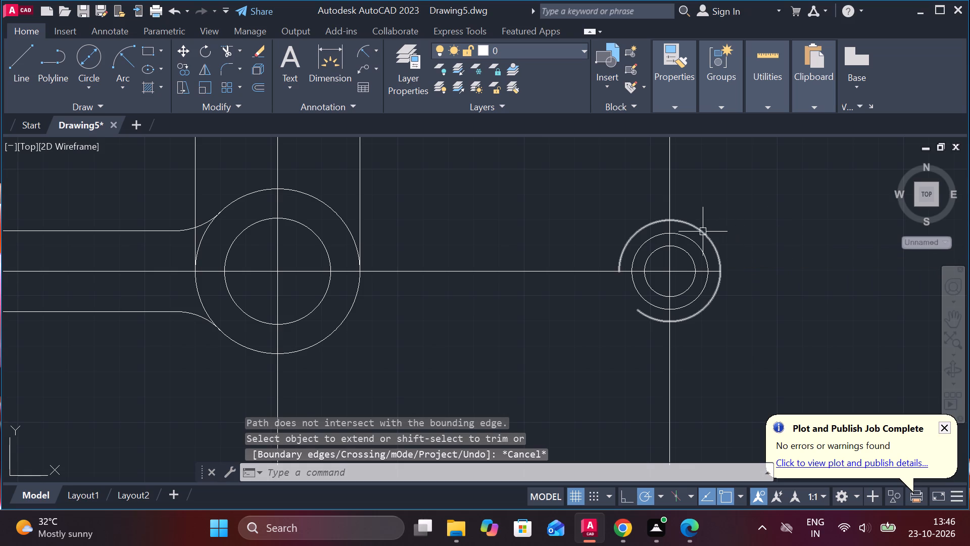
# Delete the open outer arc around the two small end circles.
pyautogui.click(702, 233)
pyautogui.press('Delete')
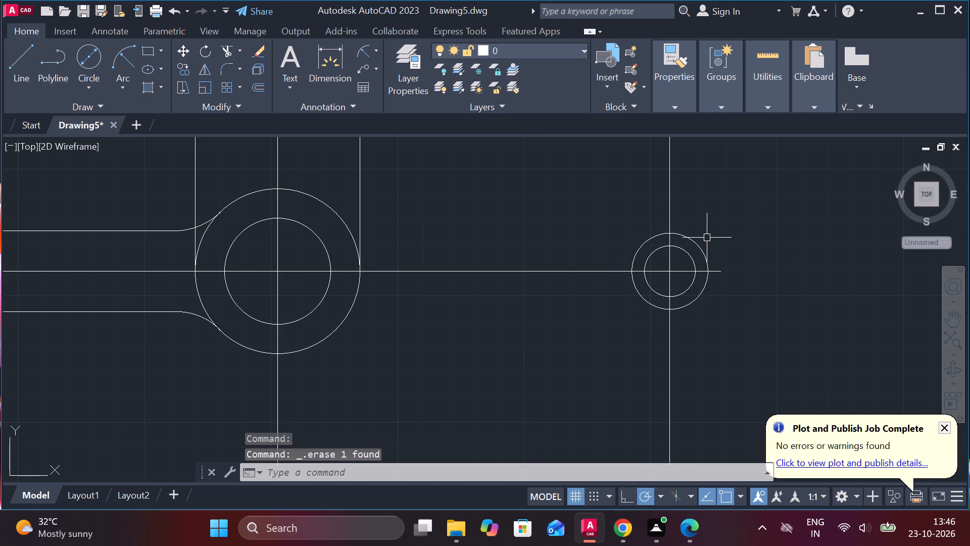
# Draw a circle of radius 20 centred on the two small end circles.
pyautogui.click(93, 81)
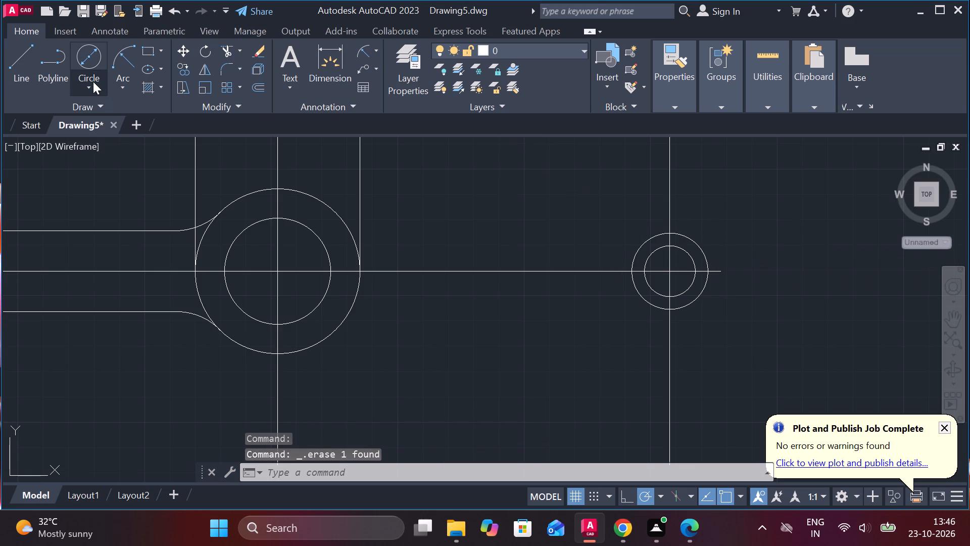
pyautogui.click(115, 110)
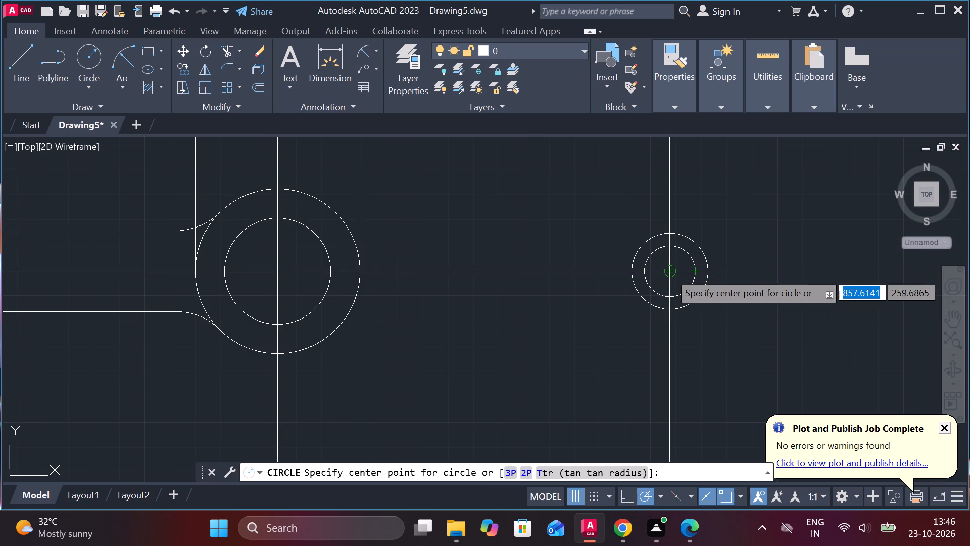
pyautogui.click(669, 272)
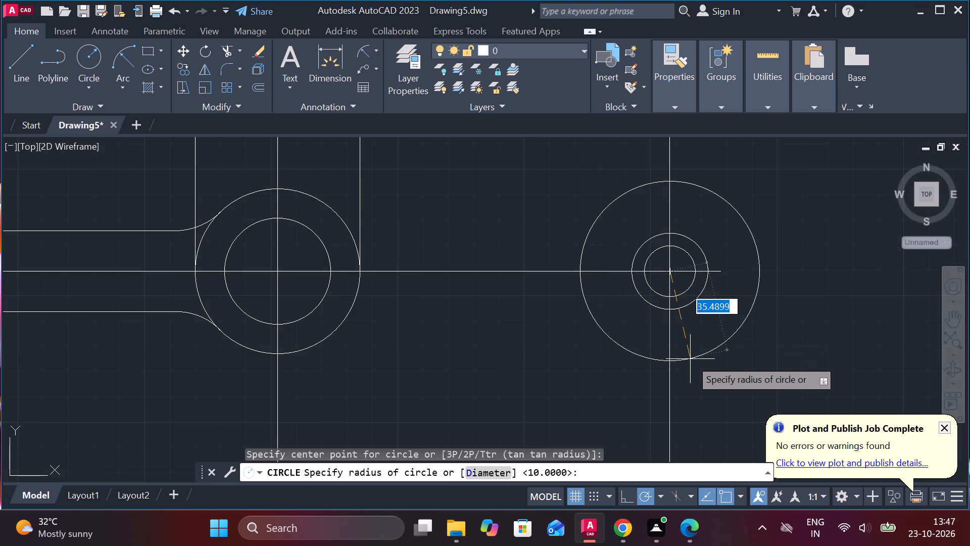
pyautogui.press('2')
pyautogui.press('0')
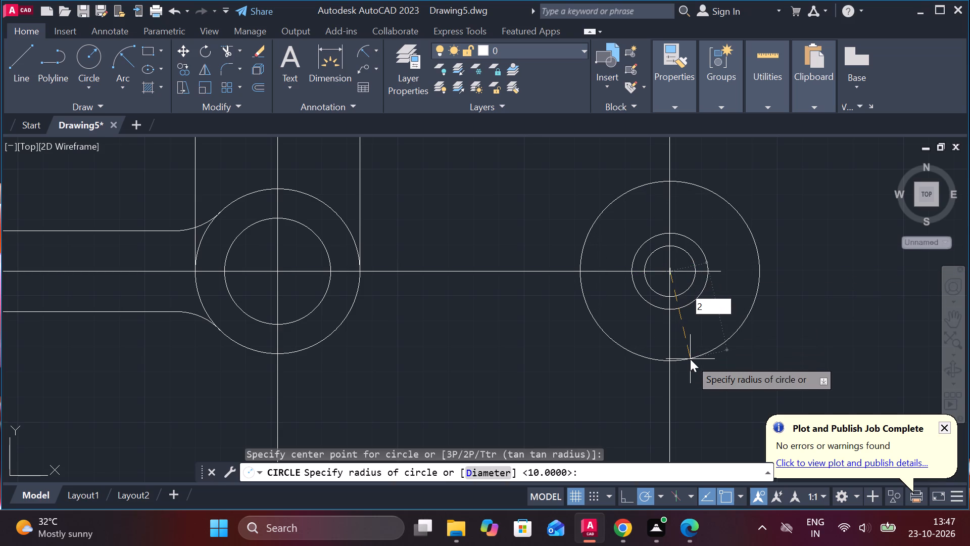
pyautogui.press('Return')
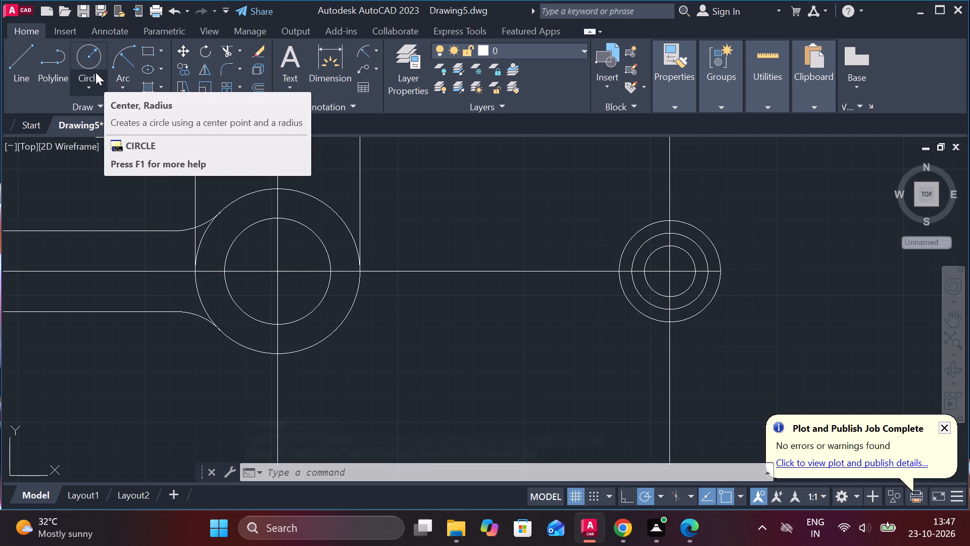
# Draw a circle of diameter 45 centred on the larger boss circles.
pyautogui.click(90, 85)
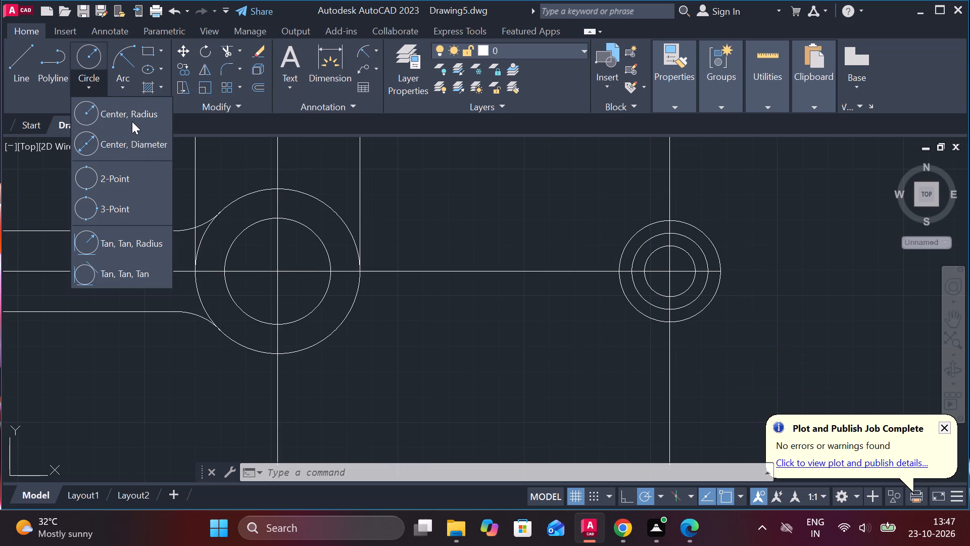
pyautogui.click(132, 138)
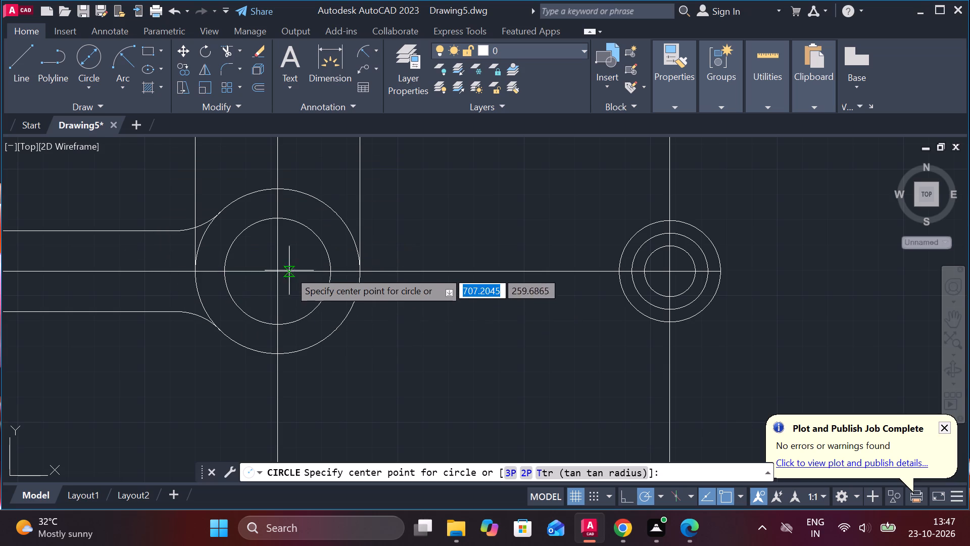
pyautogui.click(277, 272)
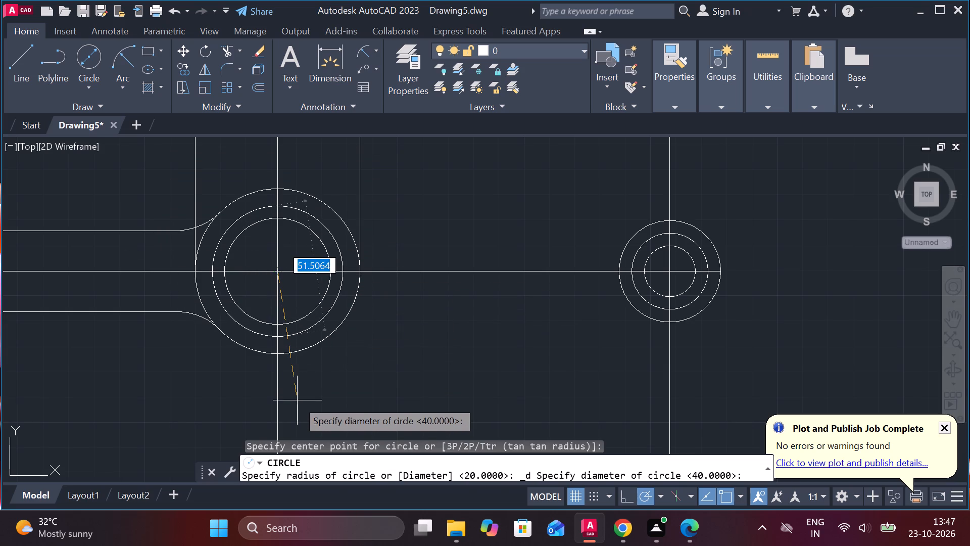
pyautogui.write('45')
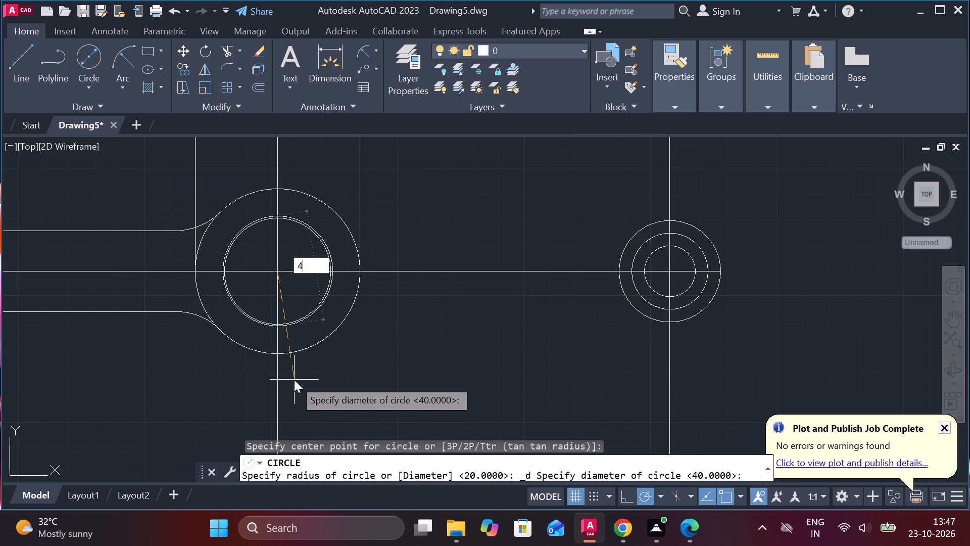
pyautogui.press('Return')
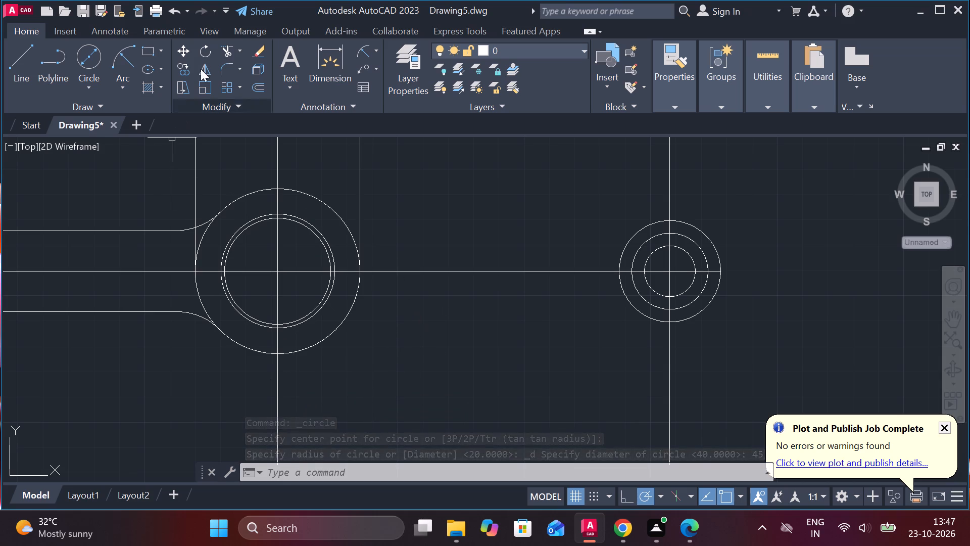
# Draw a tapered line from the top quadrant of the 45-diameter circle to the top quadrant of the middle end circle.
pyautogui.click(16, 68)
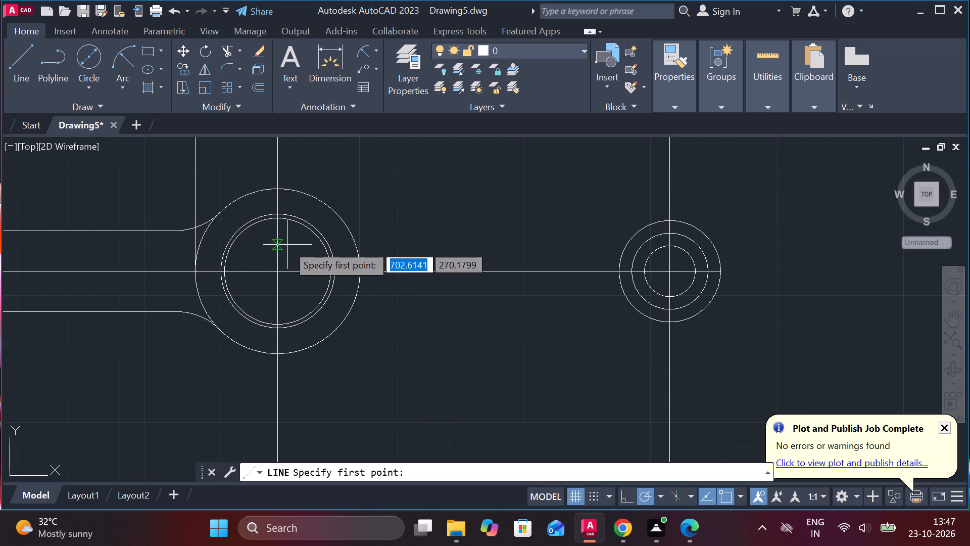
pyautogui.scroll(3, 271, 206)
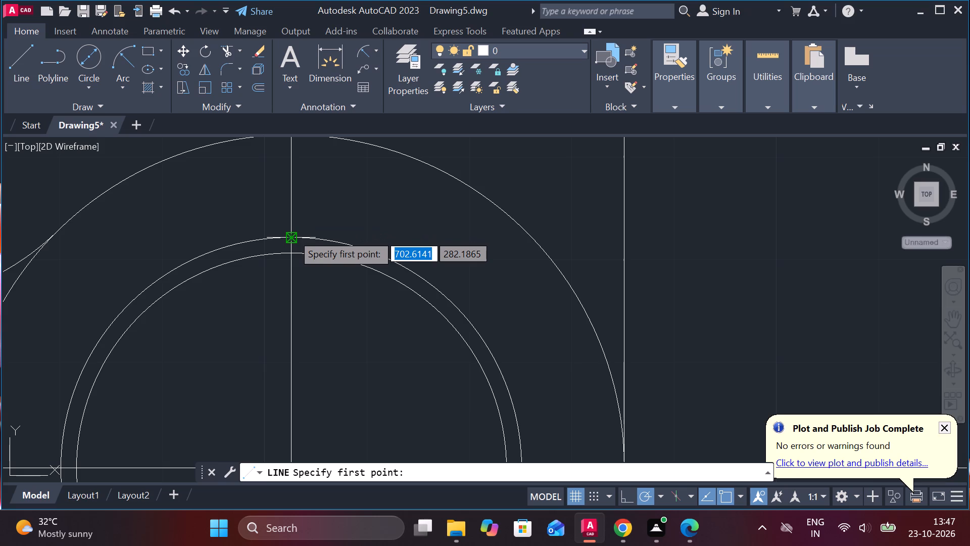
pyautogui.scroll(3, 292, 234)
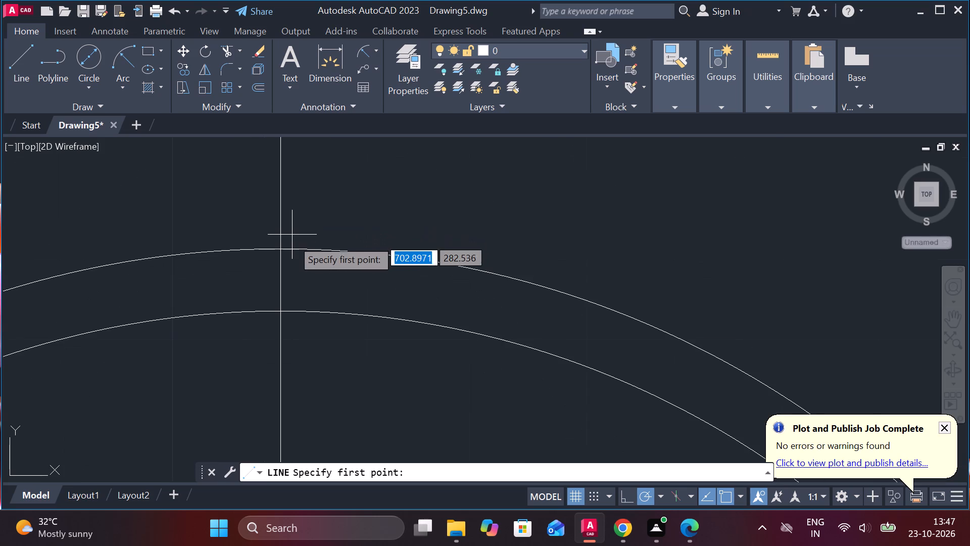
pyautogui.click(282, 253)
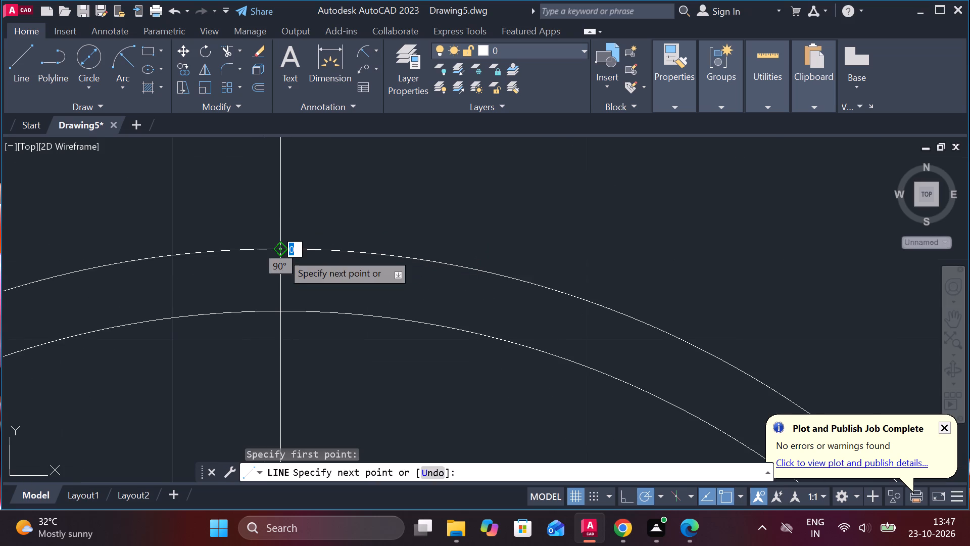
pyautogui.scroll(-7, 559, 246)
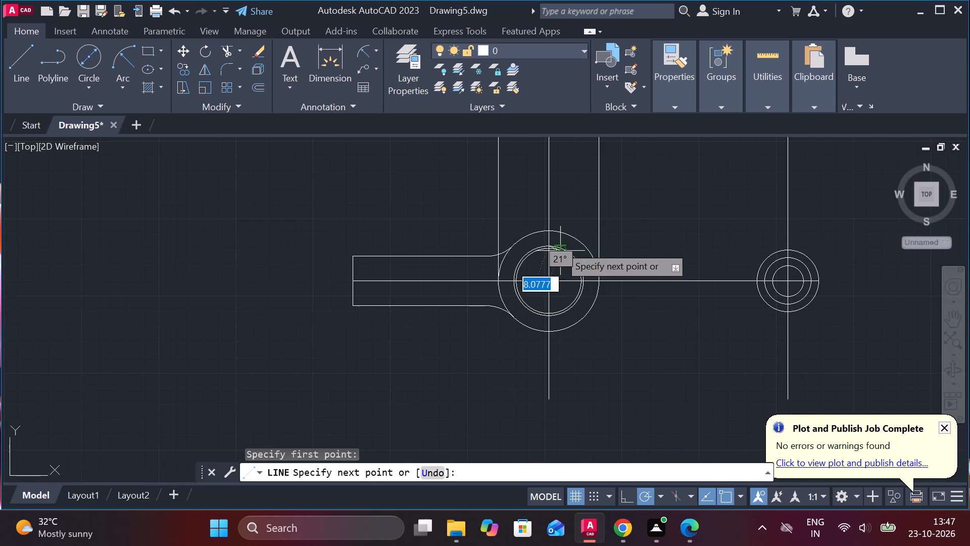
pyautogui.scroll(-3, 320, 316)
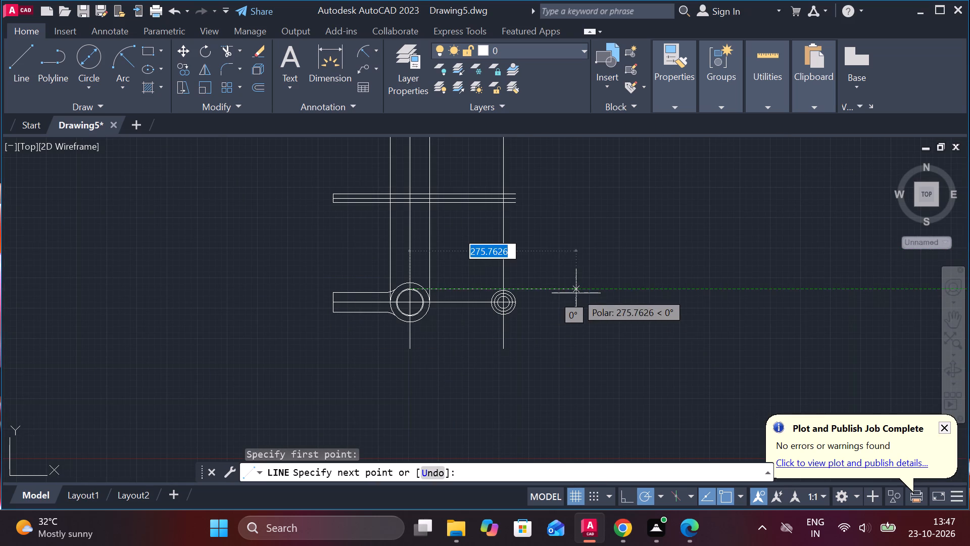
pyautogui.scroll(5, 576, 306)
pyautogui.scroll(-5, 576, 306)
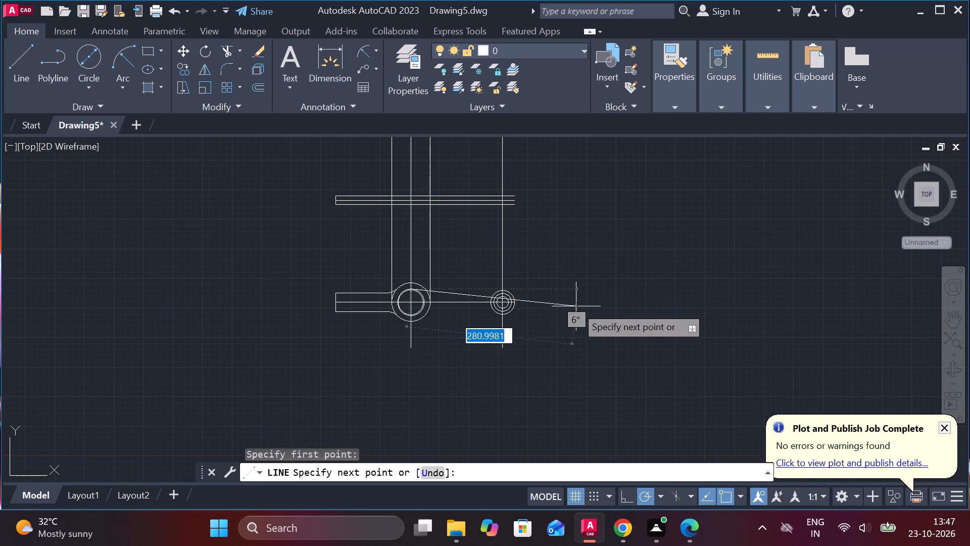
pyautogui.scroll(5, 505, 304)
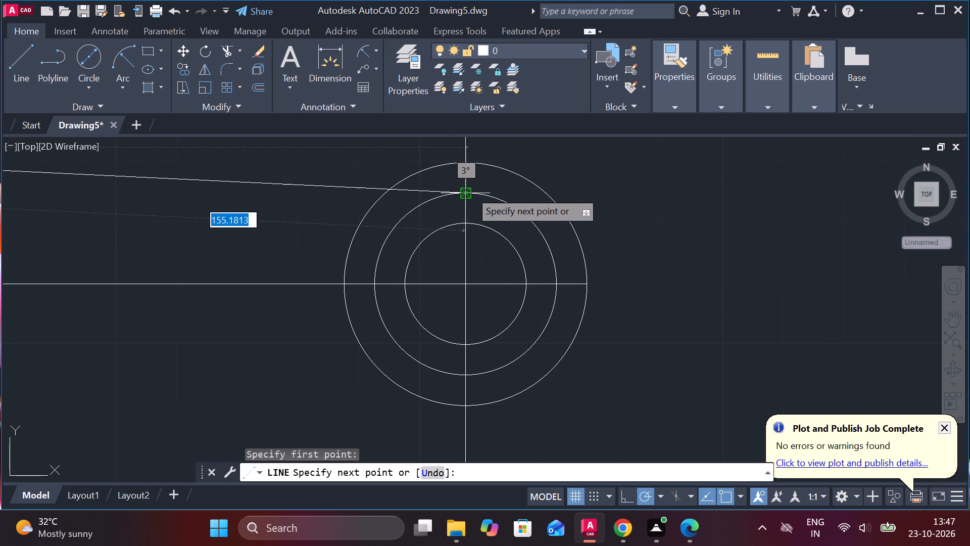
pyautogui.scroll(4, 470, 191)
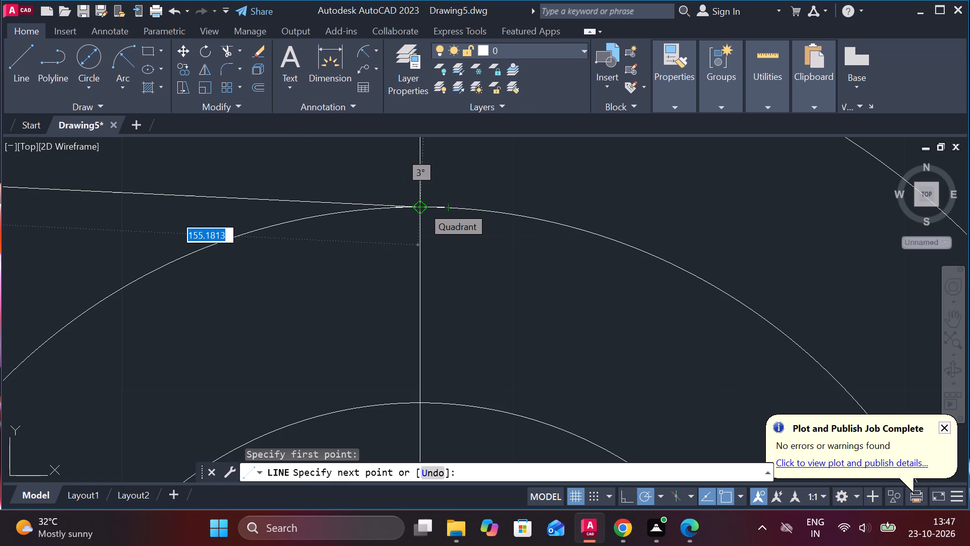
pyautogui.click(422, 206)
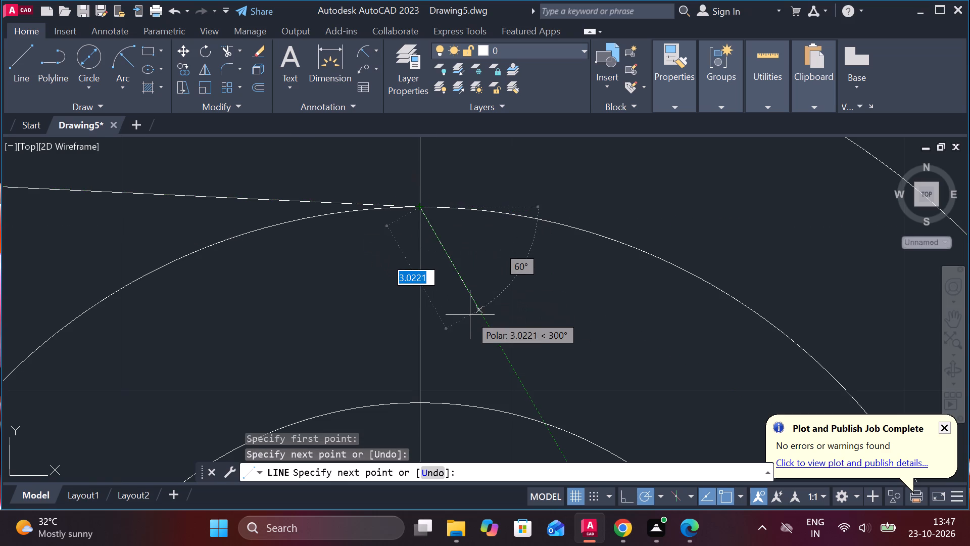
# Continue the line down to the middle end circle's bottom quadrant and back to the bottom quadrant of the 45-diameter circle.
pyautogui.scroll(-5, 466, 309)
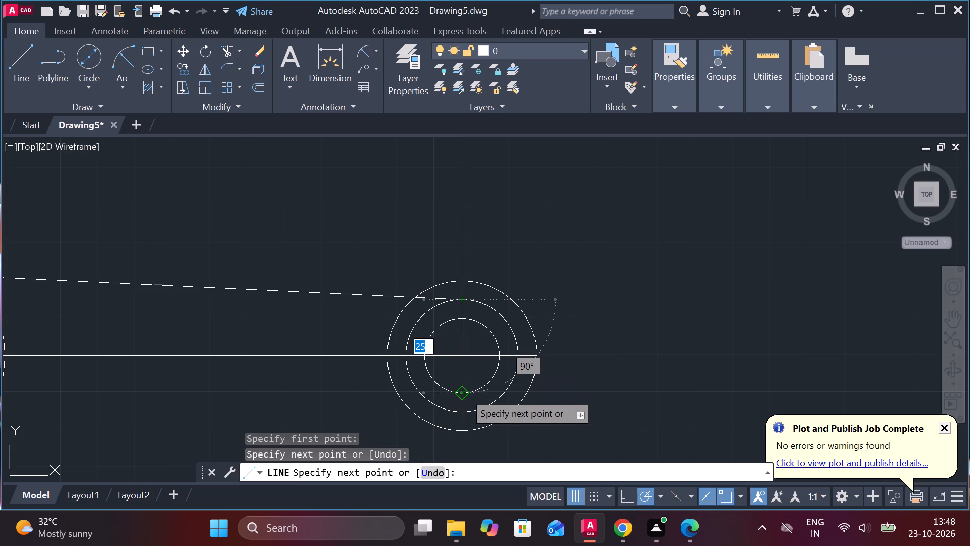
pyautogui.scroll(4, 464, 393)
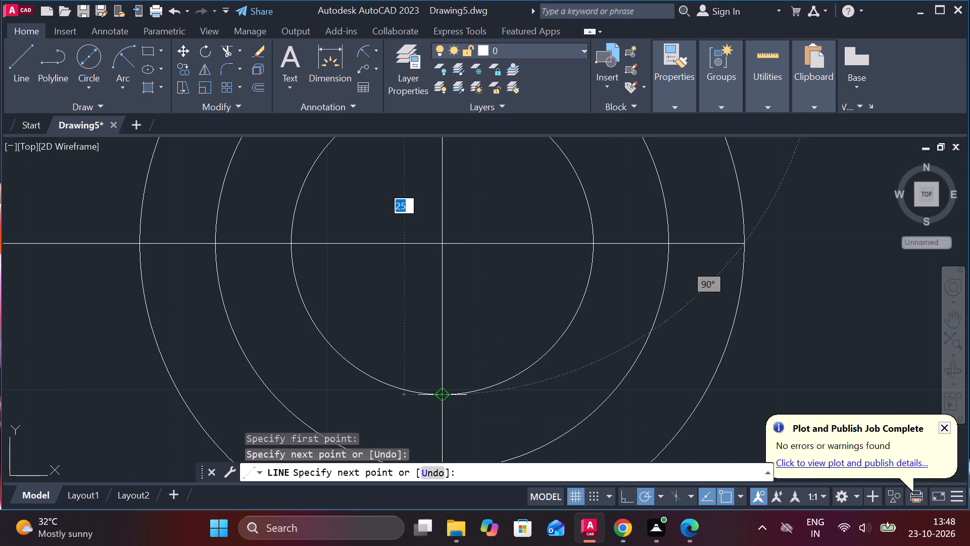
pyautogui.scroll(1, 443, 391)
pyautogui.scroll(-2, 443, 391)
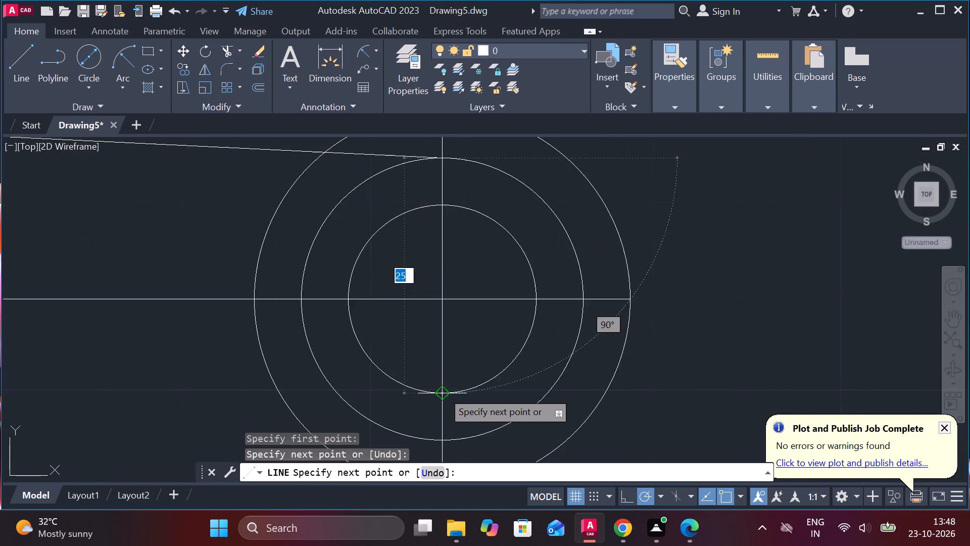
pyautogui.scroll(-1, 443, 391)
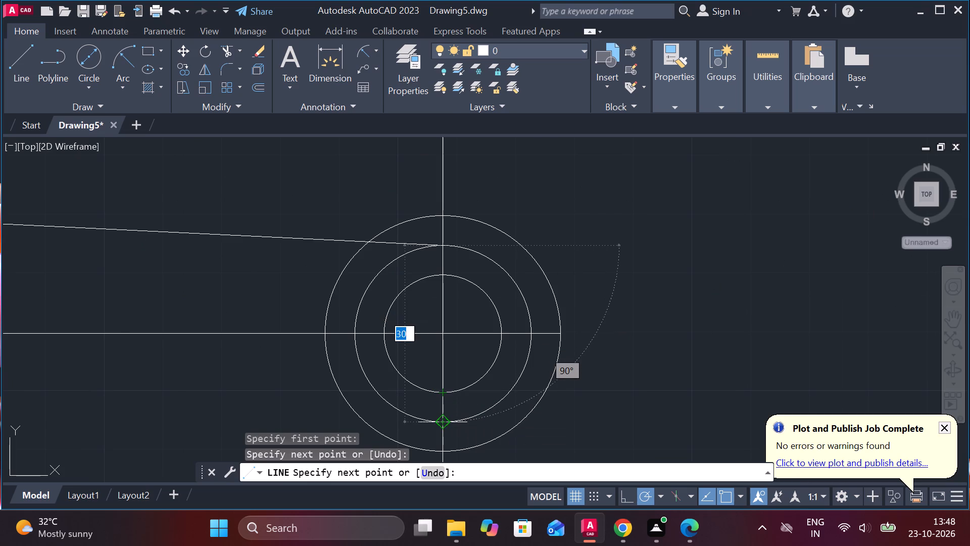
pyautogui.scroll(3, 443, 418)
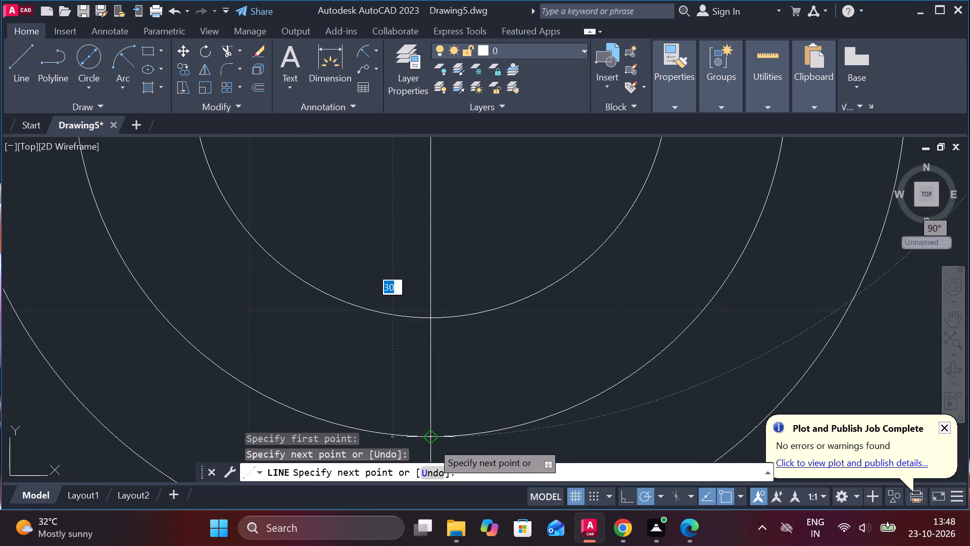
pyautogui.click(432, 442)
pyautogui.scroll(-2, 66, 345)
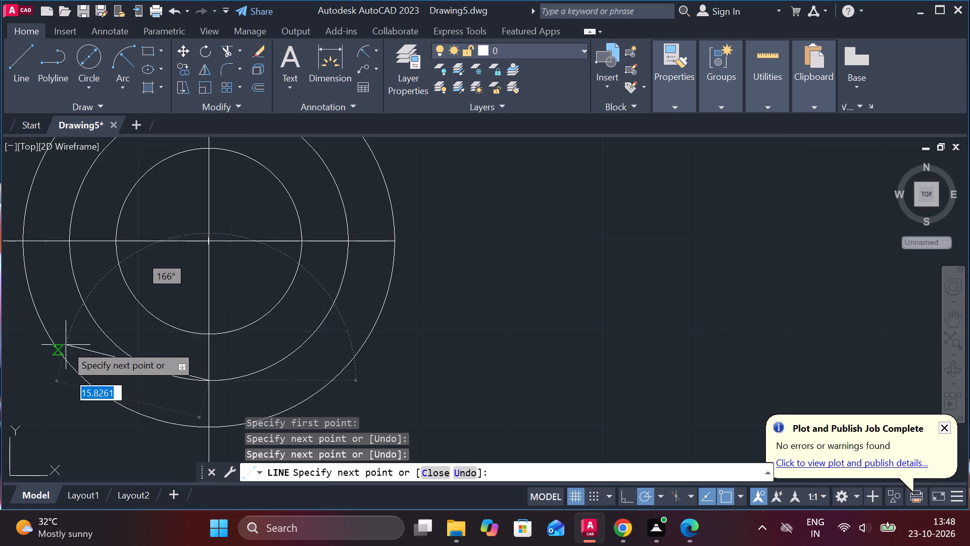
pyautogui.scroll(-2, 66, 345)
pyautogui.scroll(-3, 848, 307)
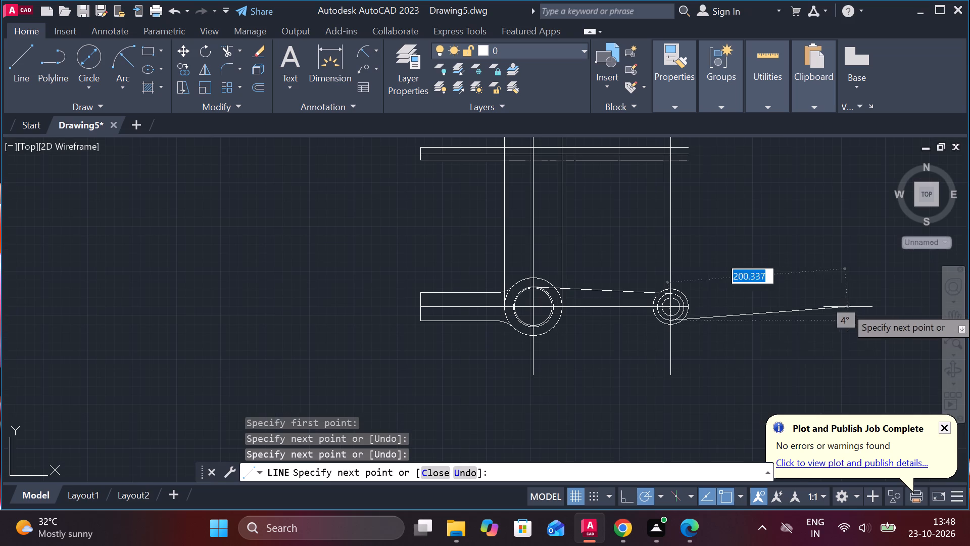
pyautogui.scroll(3, 532, 324)
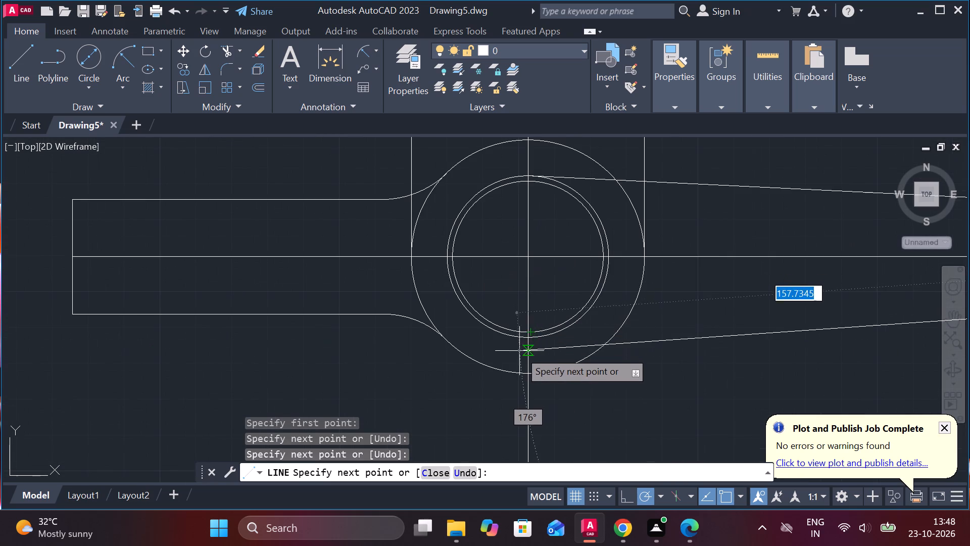
pyautogui.scroll(4, 533, 340)
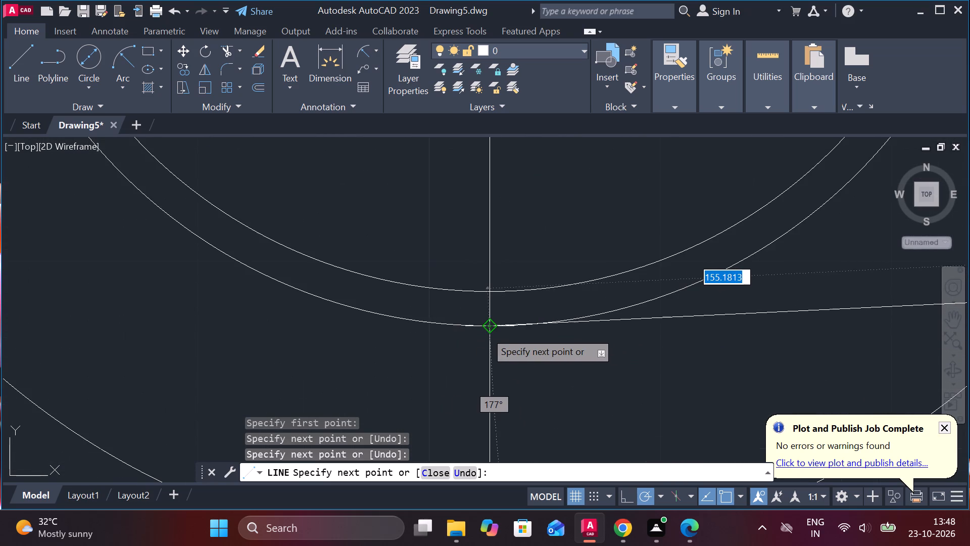
pyautogui.click(485, 331)
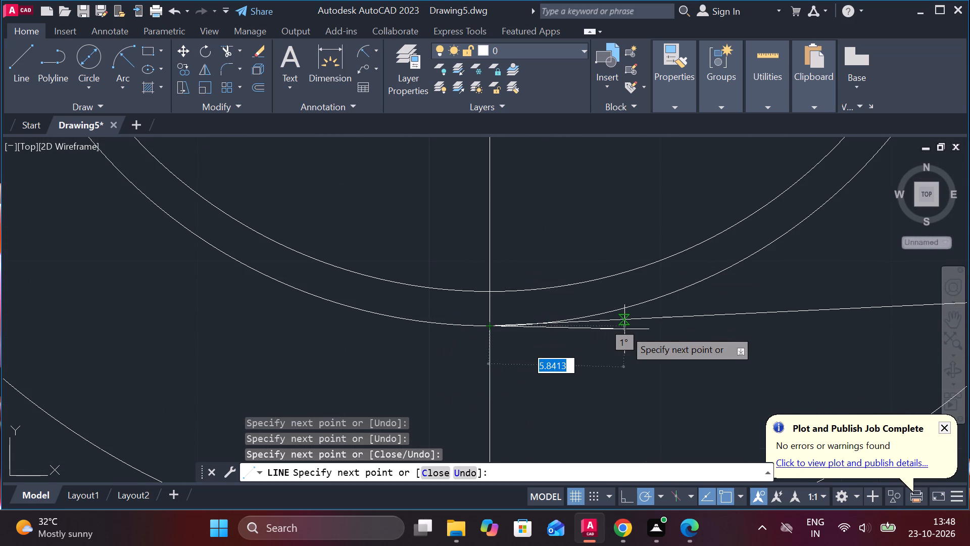
pyautogui.press('Escape')
# Delete the vertical connecting segment between the top and bottom quadrants of the middle end circle.
pyautogui.scroll(-5, 595, 310)
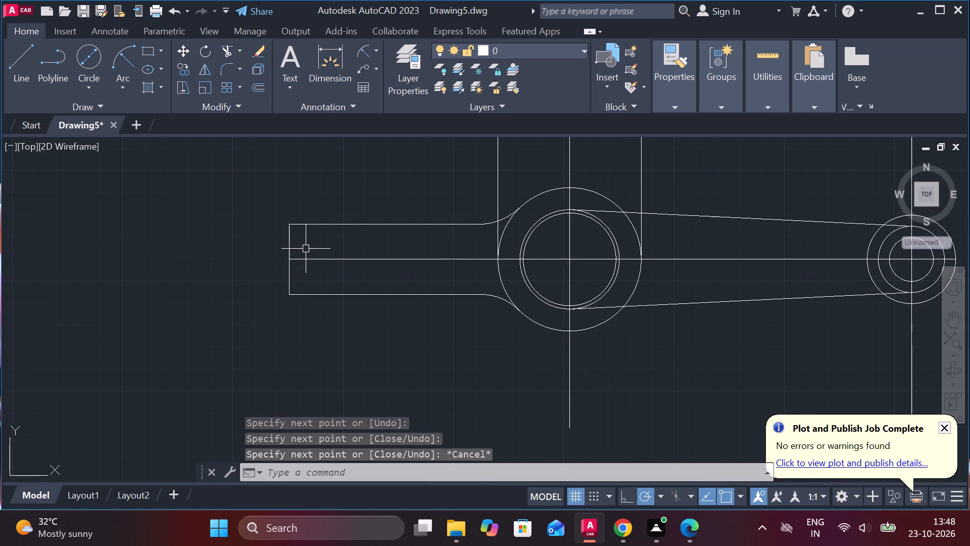
pyautogui.scroll(-1, 296, 249)
pyautogui.scroll(3, 677, 268)
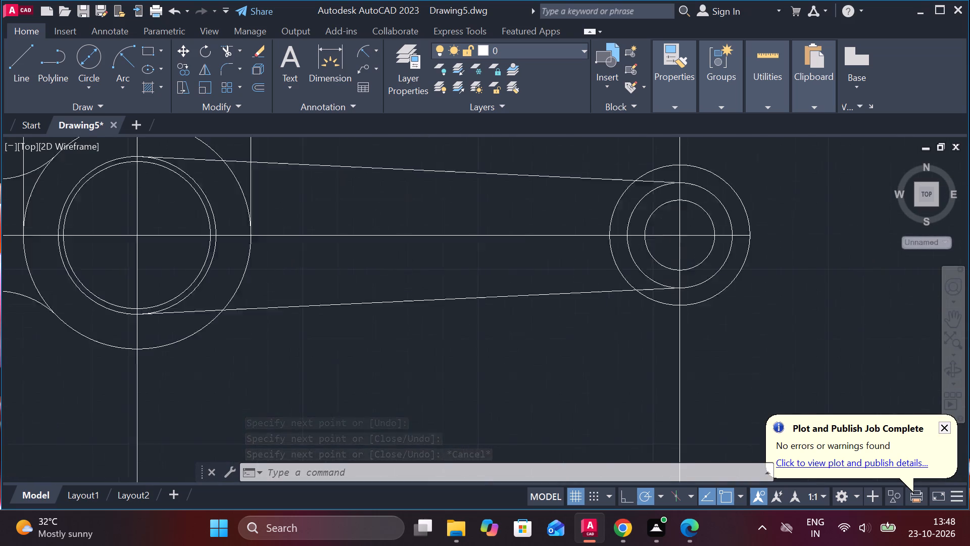
pyautogui.click(680, 231)
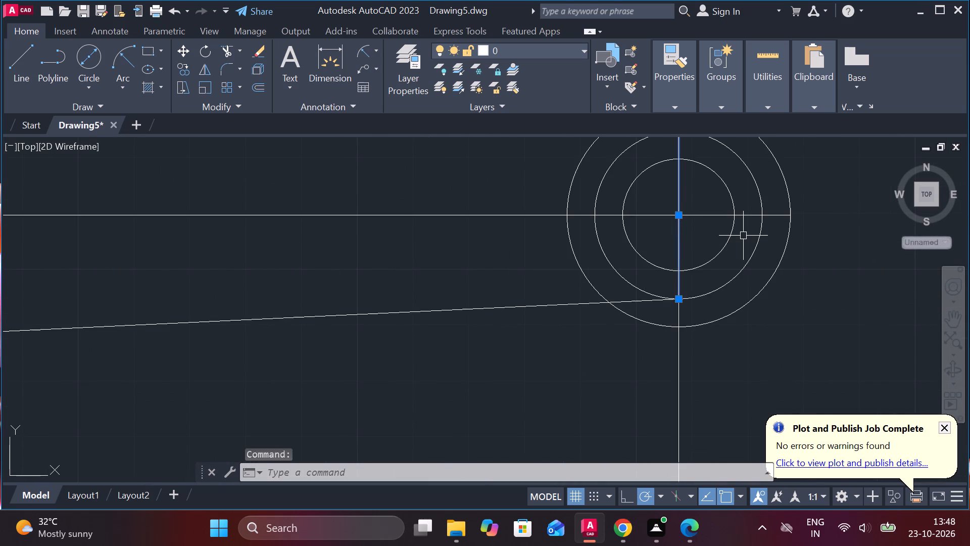
pyautogui.press('Delete')
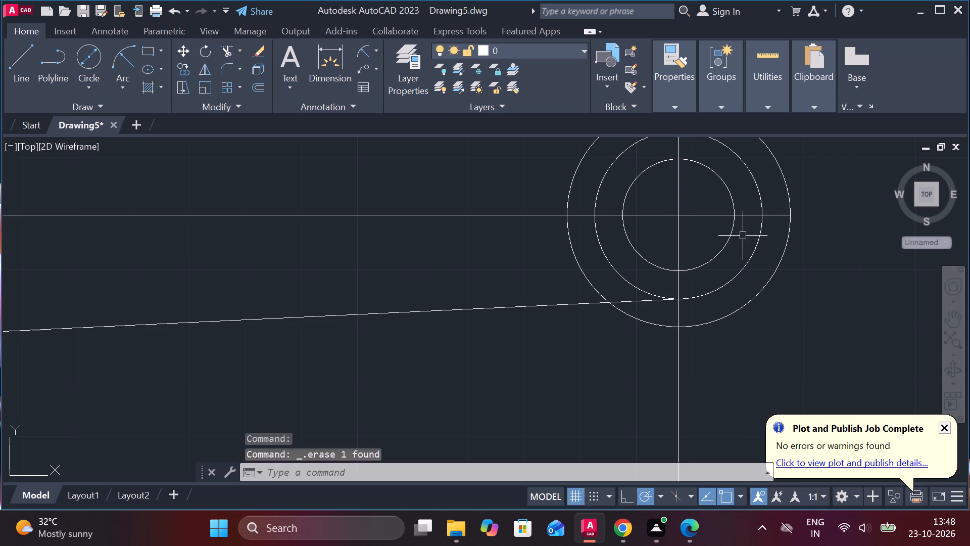
pyautogui.scroll(-3, 491, 209)
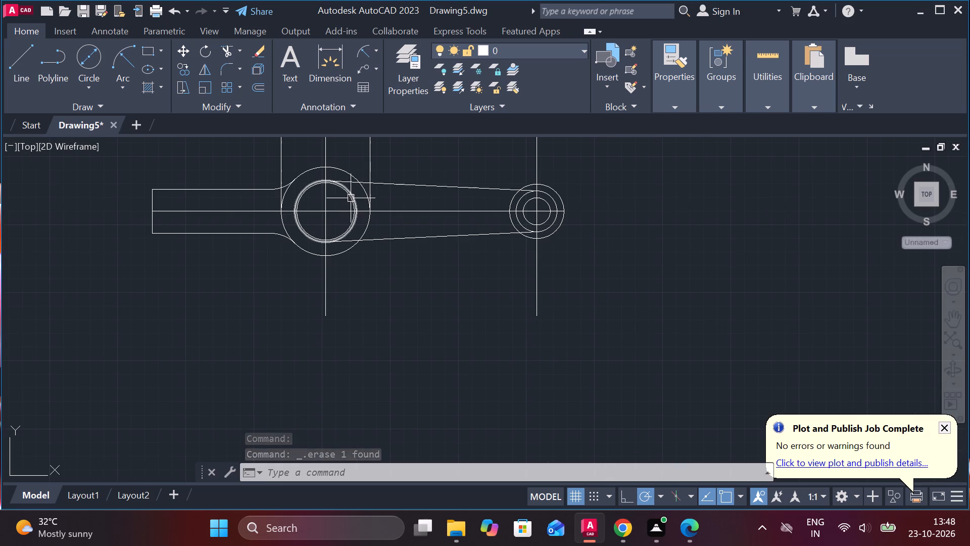
# Delete the 45-diameter construction circle centred on the larger boss.
pyautogui.scroll(2, 358, 195)
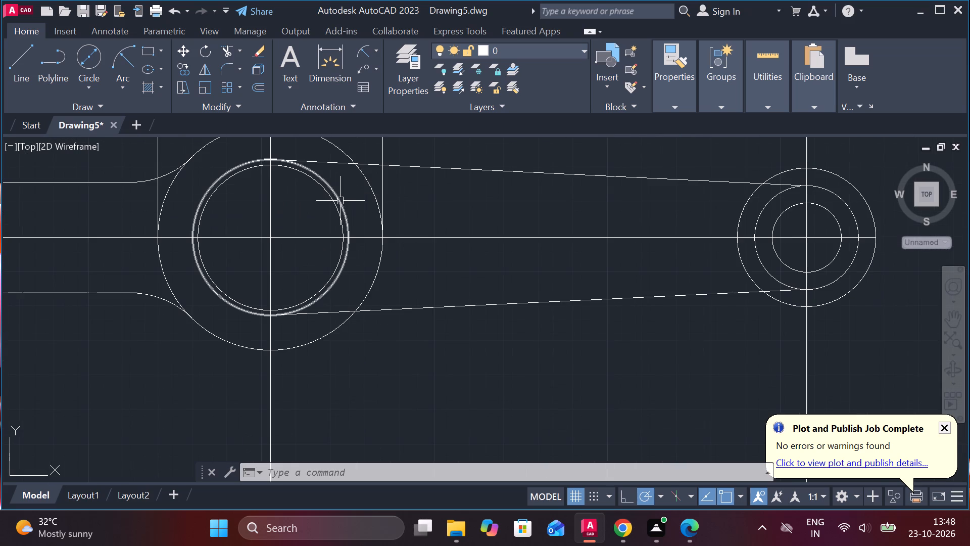
pyautogui.click(340, 201)
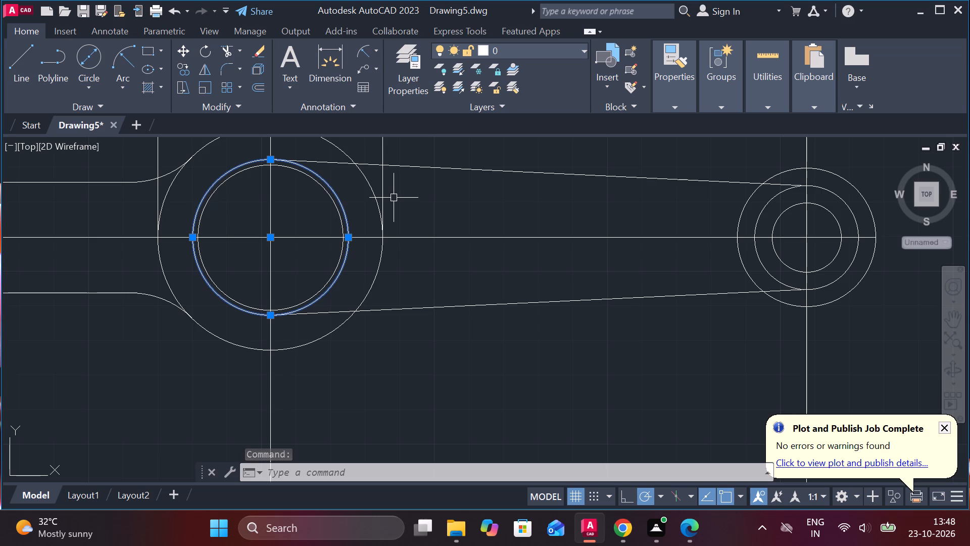
pyautogui.press('Delete')
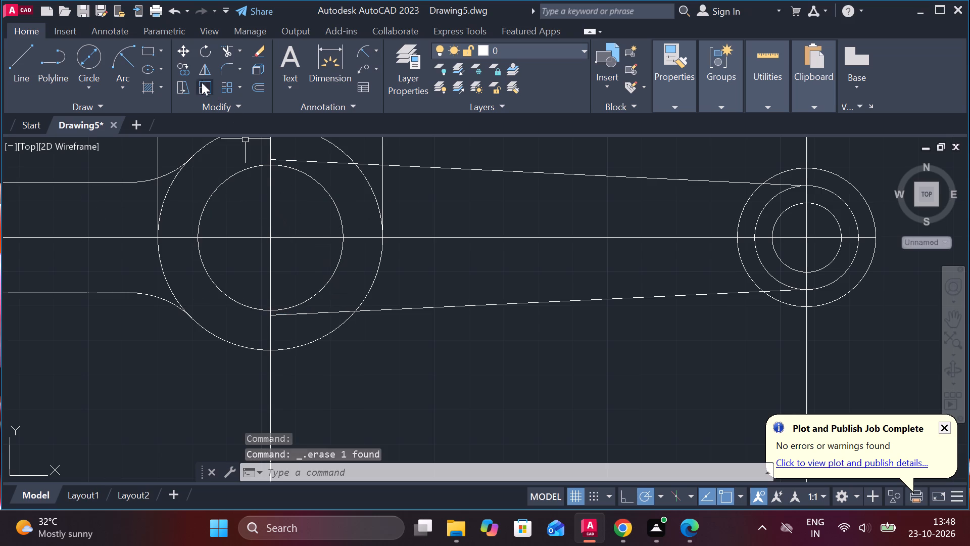
# Fillet the larger boss's outer circle to the upper and lower tapered arm lines with radius 30.
pyautogui.click(229, 67)
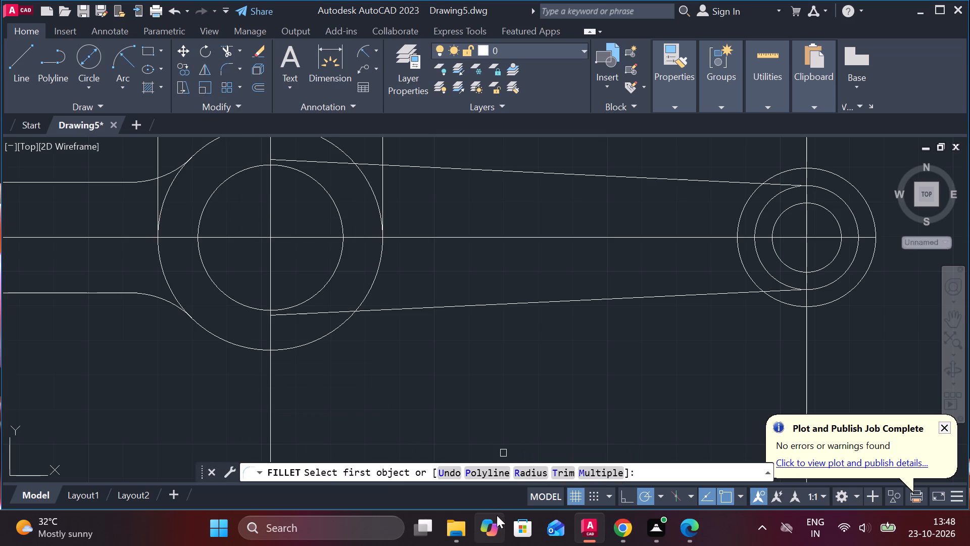
pyautogui.click(539, 474)
pyautogui.press('Return')
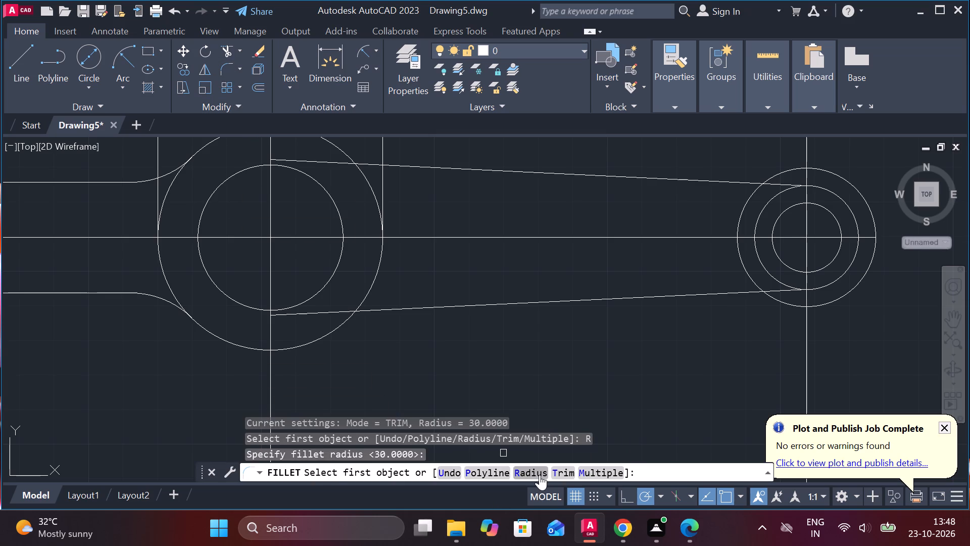
pyautogui.click(341, 147)
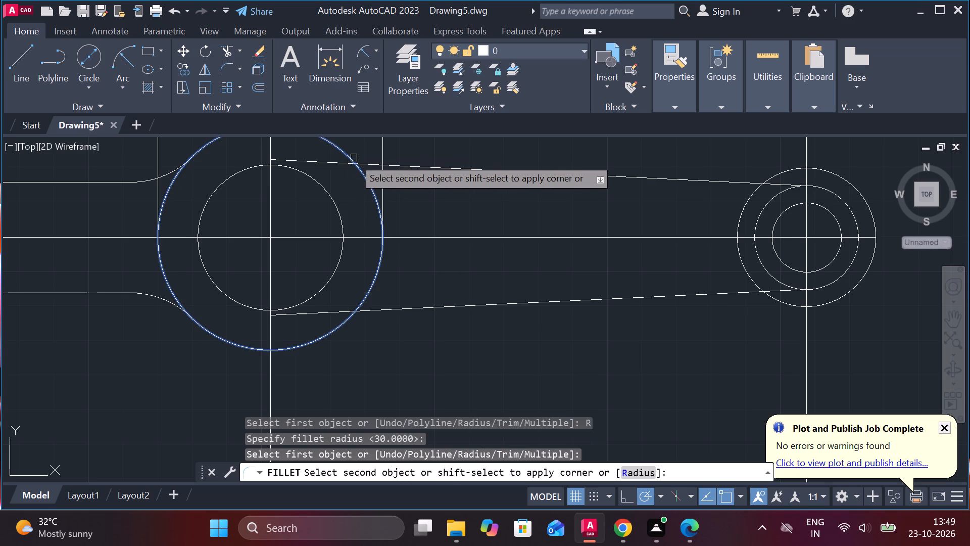
pyautogui.click(367, 161)
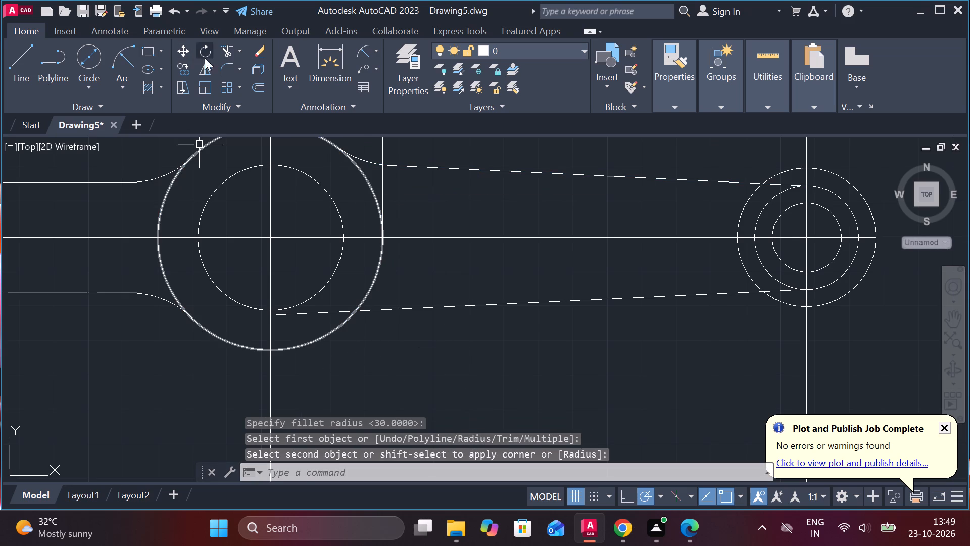
pyautogui.click(227, 69)
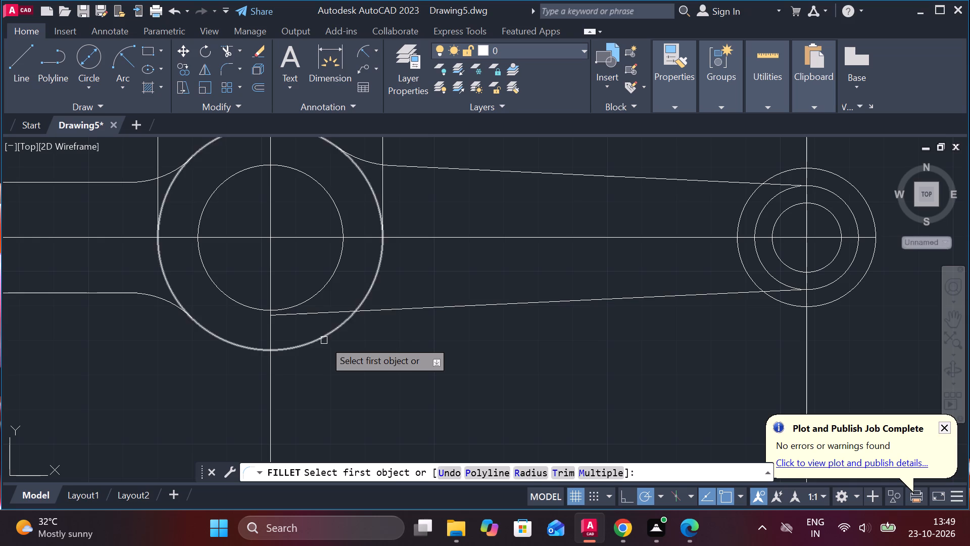
pyautogui.click(324, 340)
pyautogui.click(379, 307)
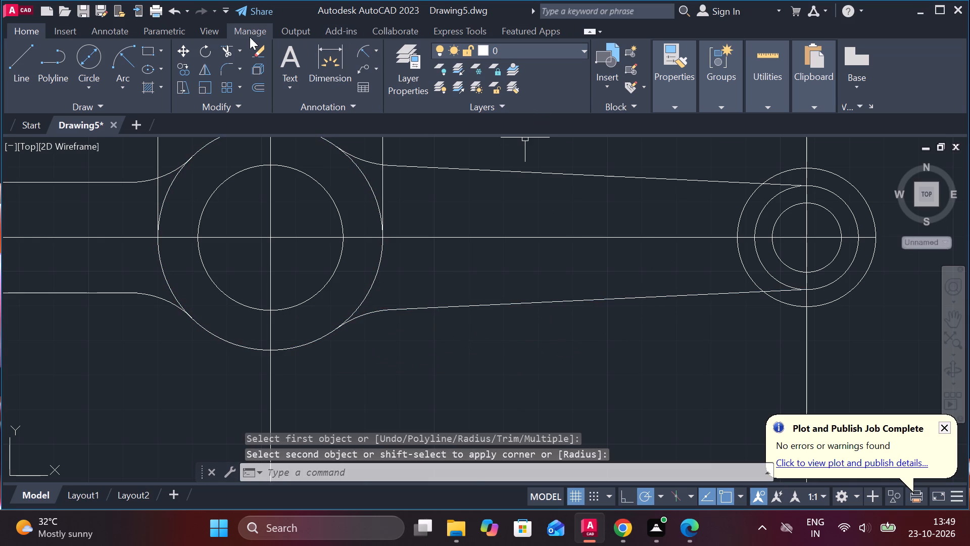
# Trim the end boss's outer circle between the tapered lines, and trim both line ends lying inside that circle.
pyautogui.click(225, 53)
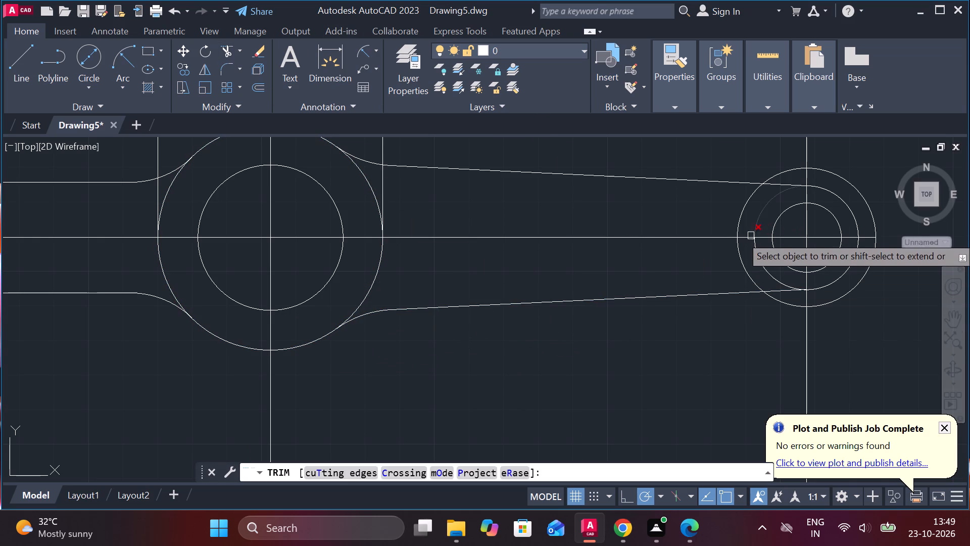
pyautogui.click(744, 211)
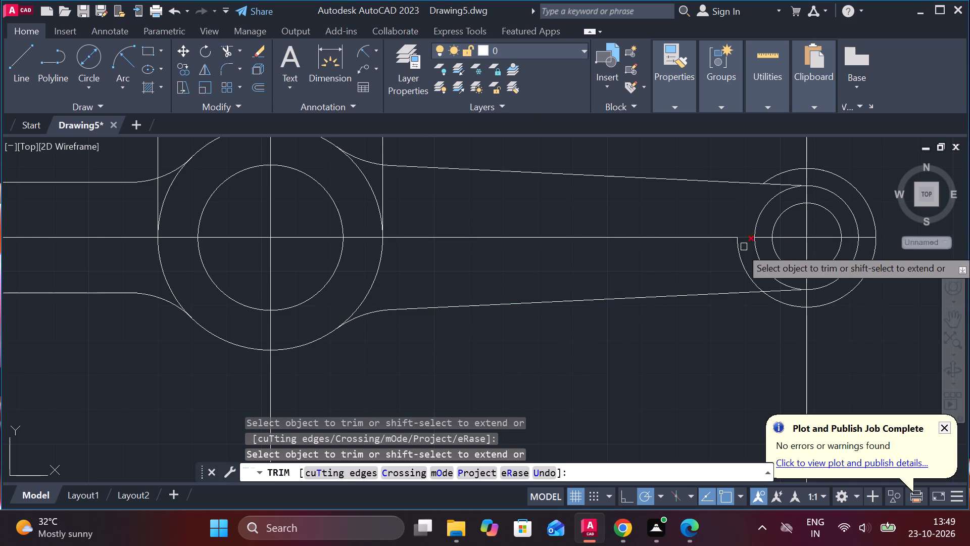
pyautogui.click(743, 264)
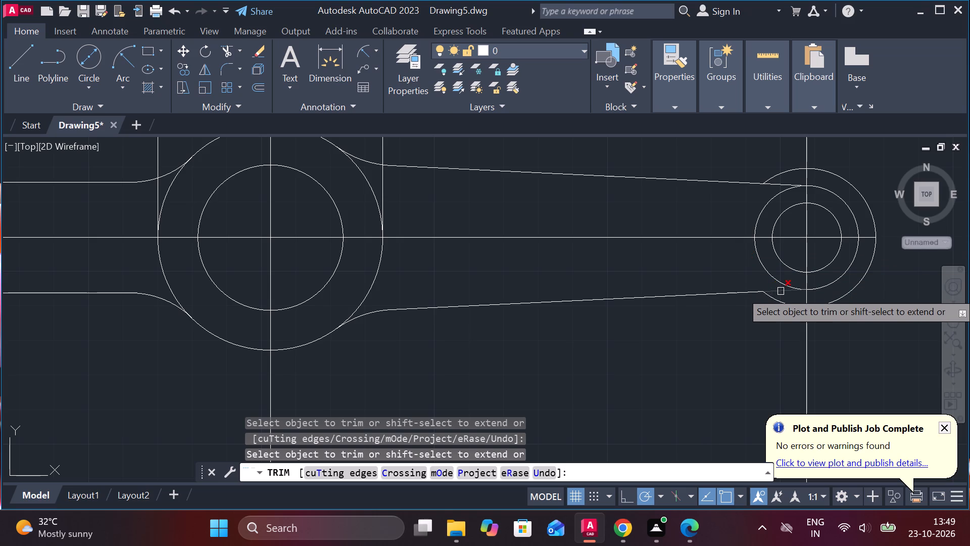
pyautogui.click(781, 291)
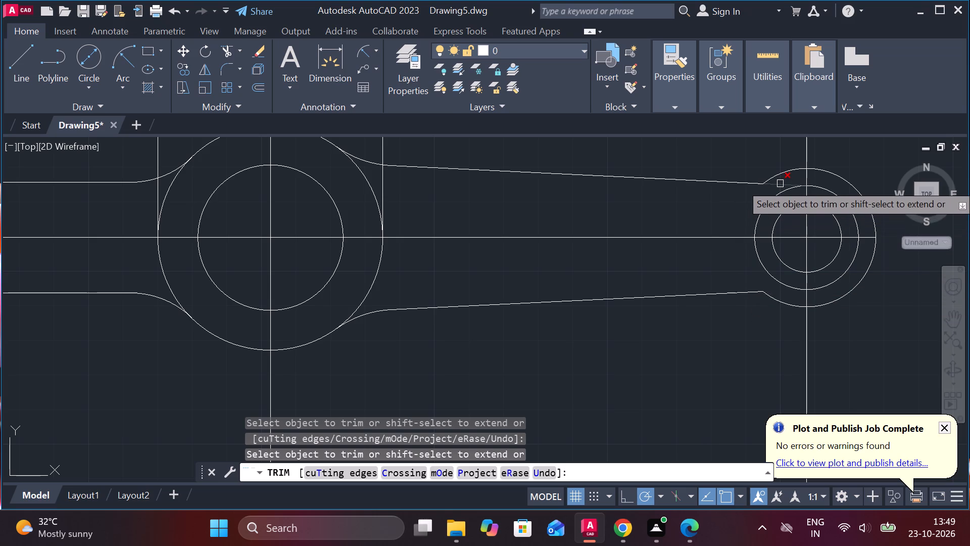
pyautogui.click(780, 184)
pyautogui.scroll(-2, 617, 390)
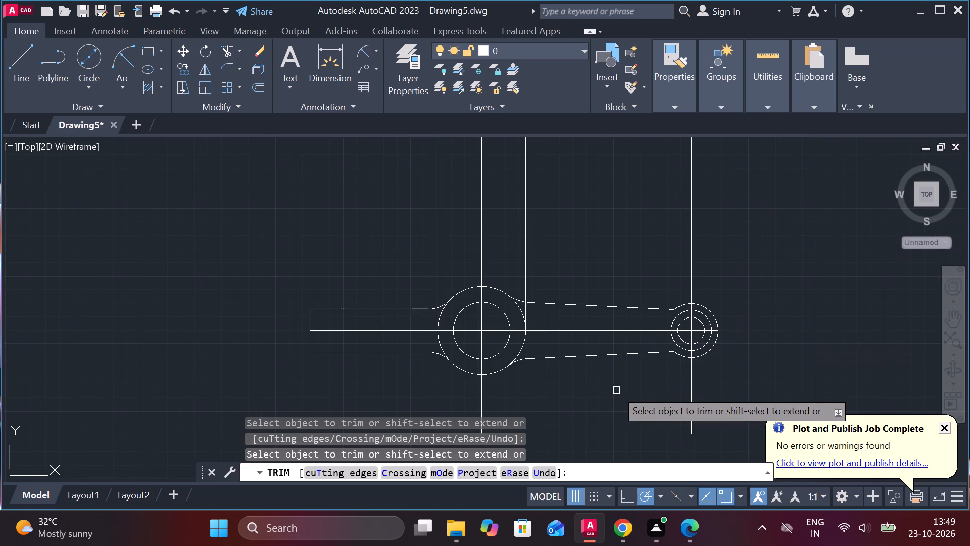
pyautogui.press('Escape')
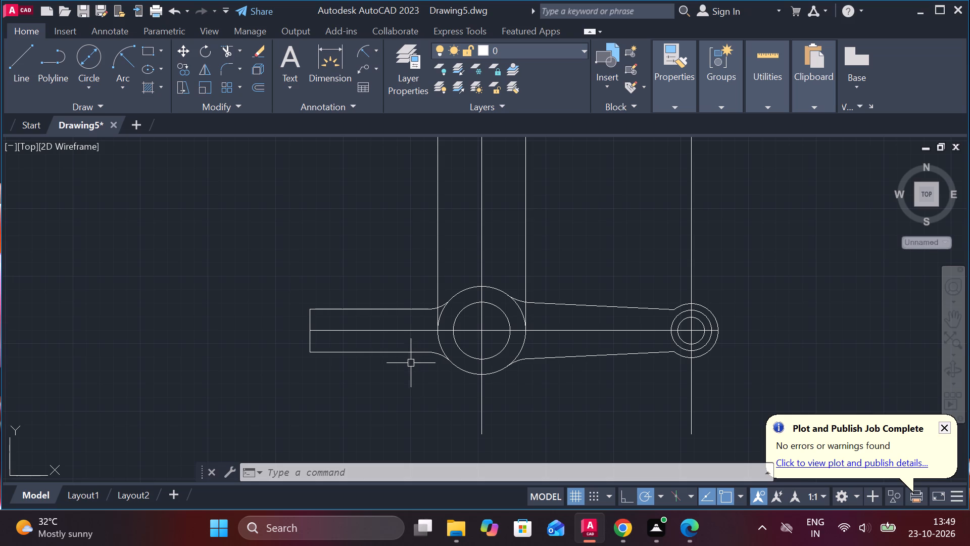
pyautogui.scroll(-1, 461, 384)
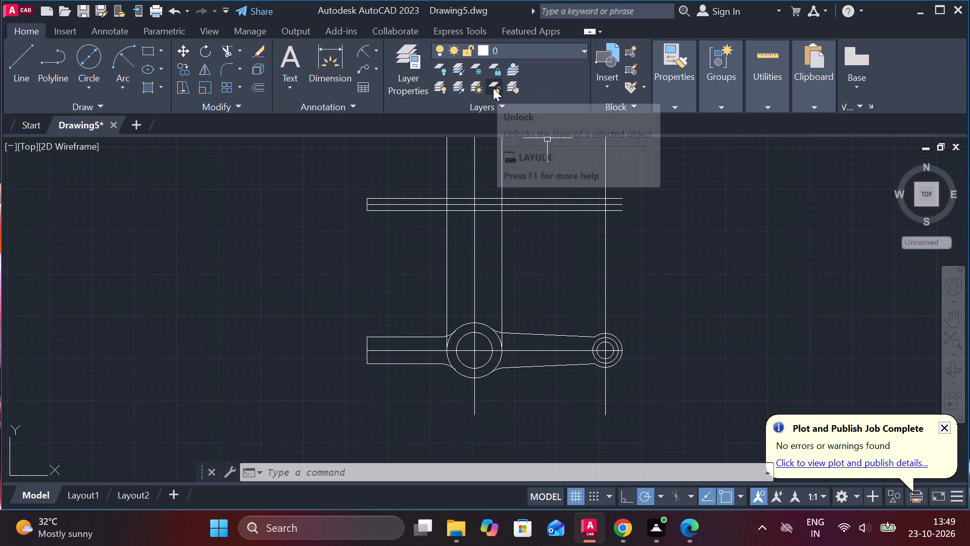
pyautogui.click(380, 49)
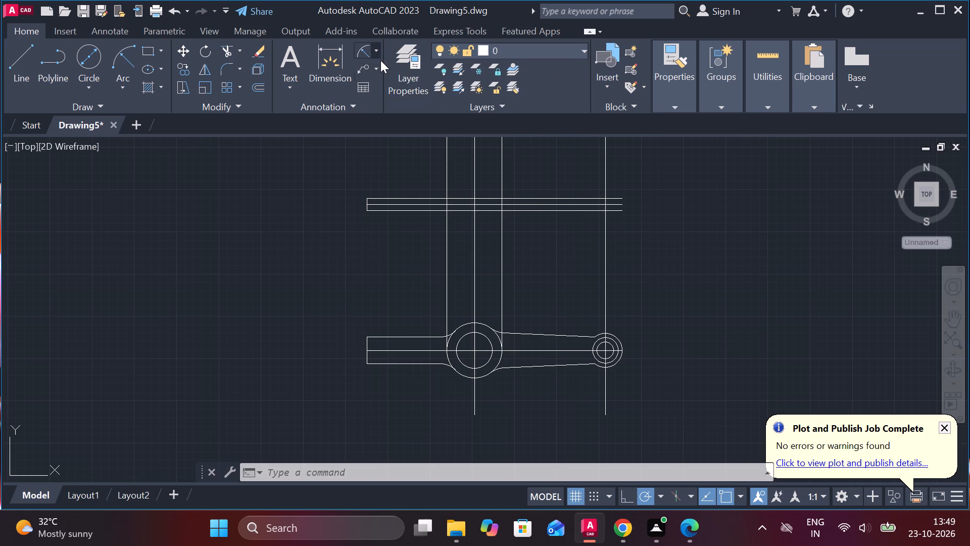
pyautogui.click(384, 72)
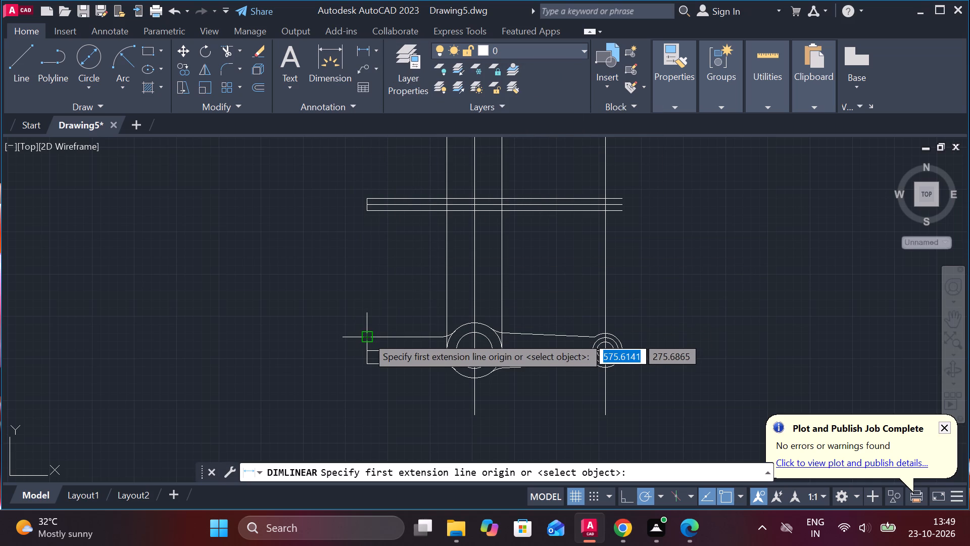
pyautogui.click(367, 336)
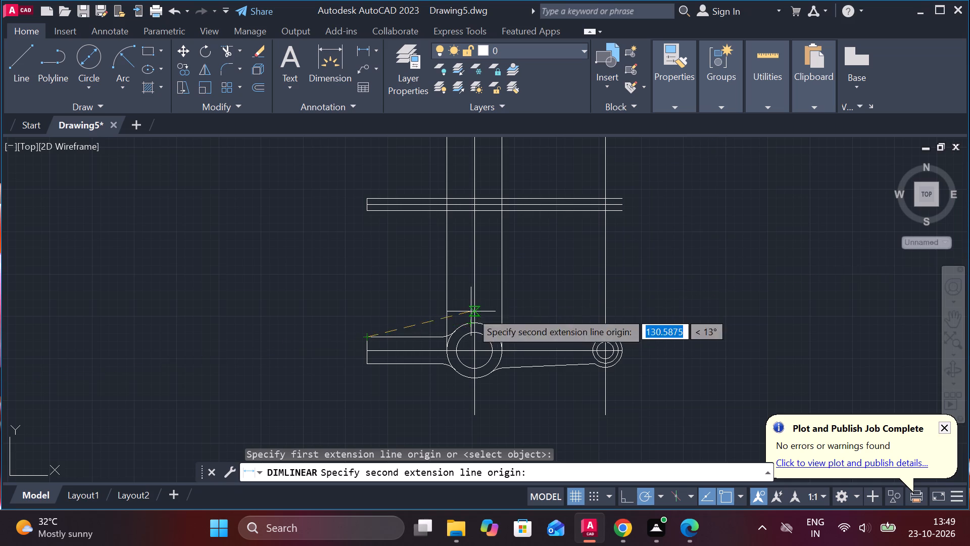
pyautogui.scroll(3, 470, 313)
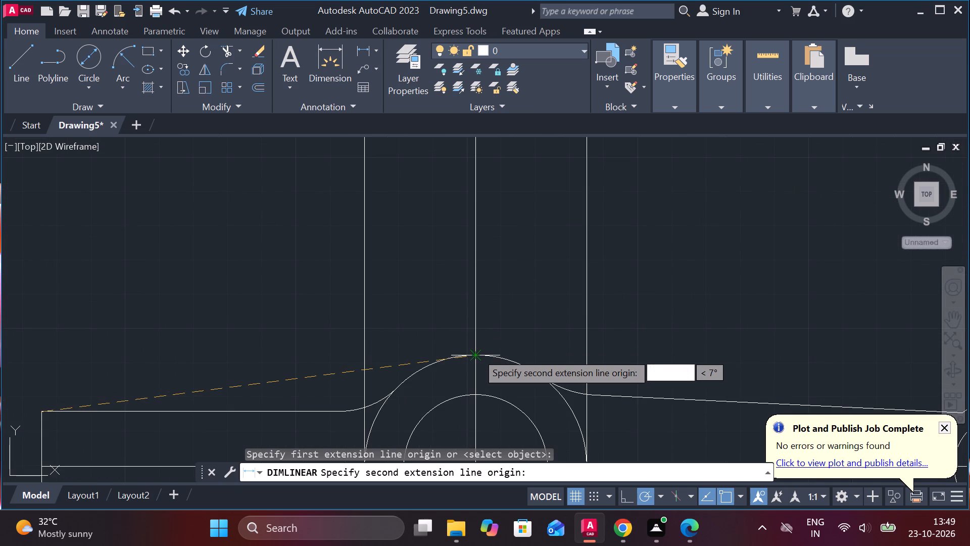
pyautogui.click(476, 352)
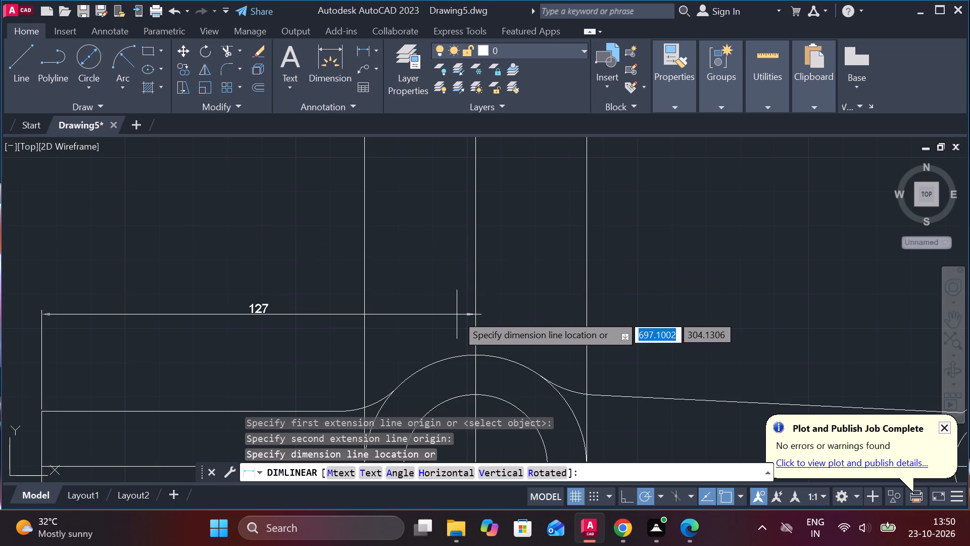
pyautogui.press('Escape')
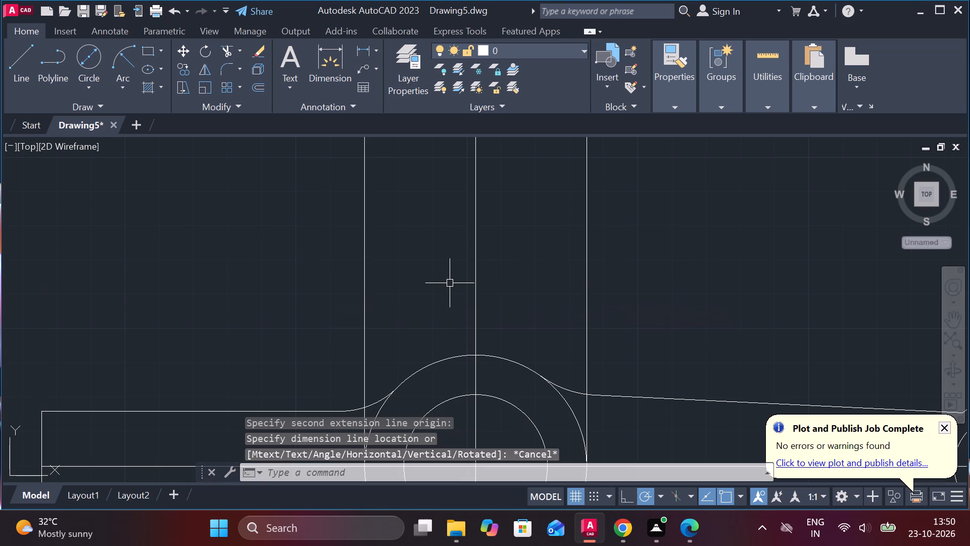
# Modify the ISO-25 dimension style to use ISO standard text alignment and a text height of 6.
pyautogui.press('d')
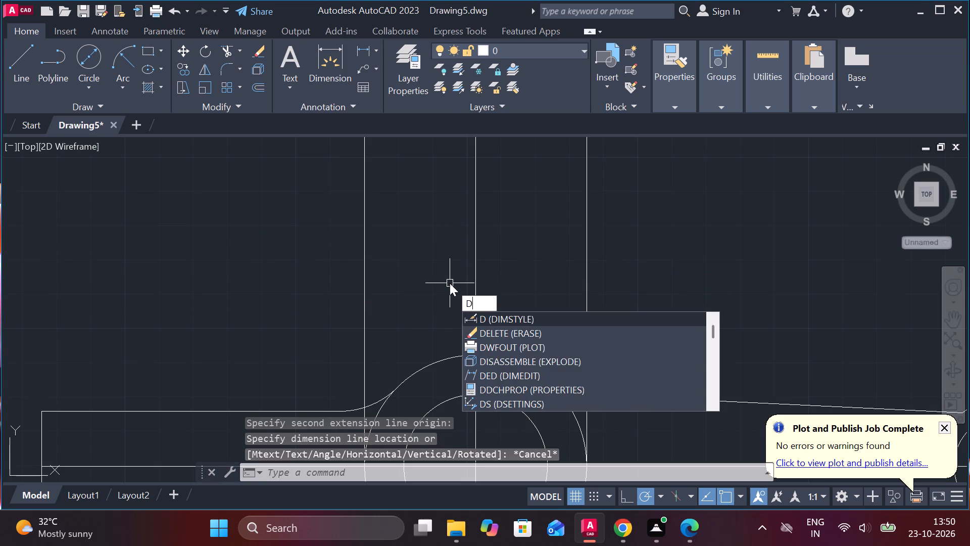
pyautogui.press('Return')
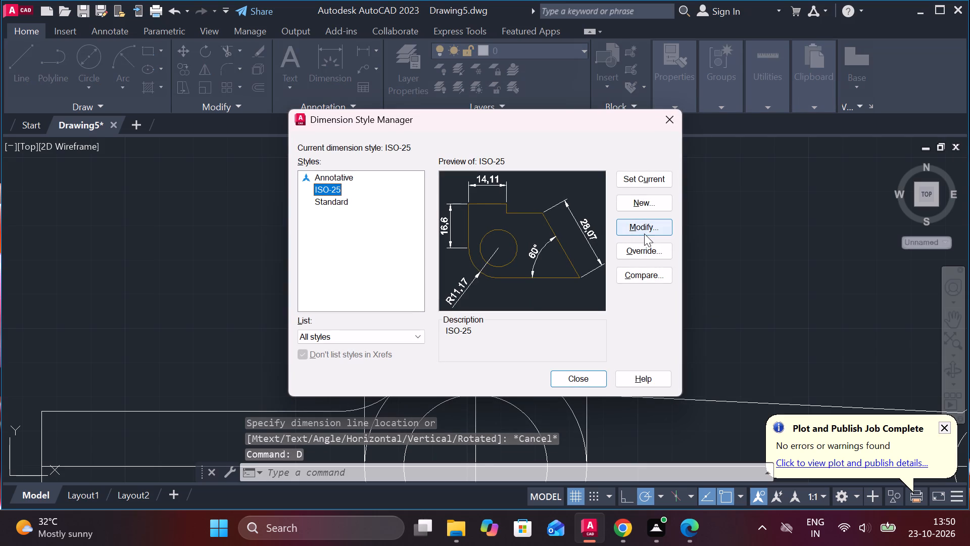
pyautogui.click(644, 231)
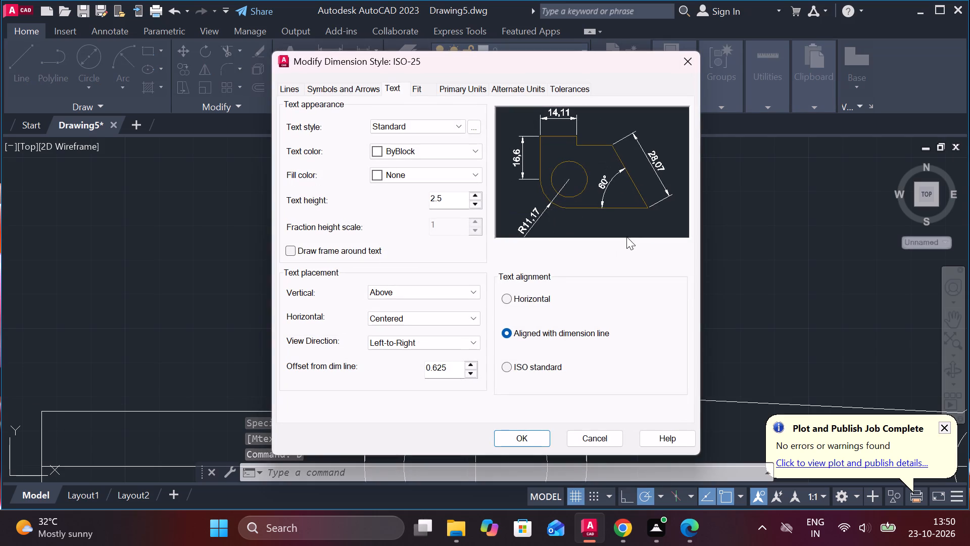
pyautogui.click(506, 366)
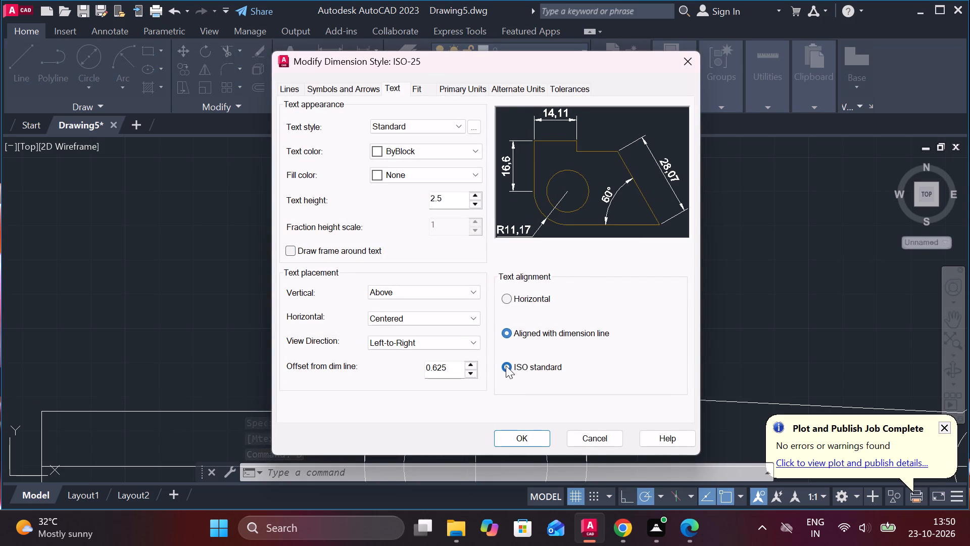
pyautogui.moveTo(460, 195); pyautogui.dragTo(398, 195)
pyautogui.press('Delete')
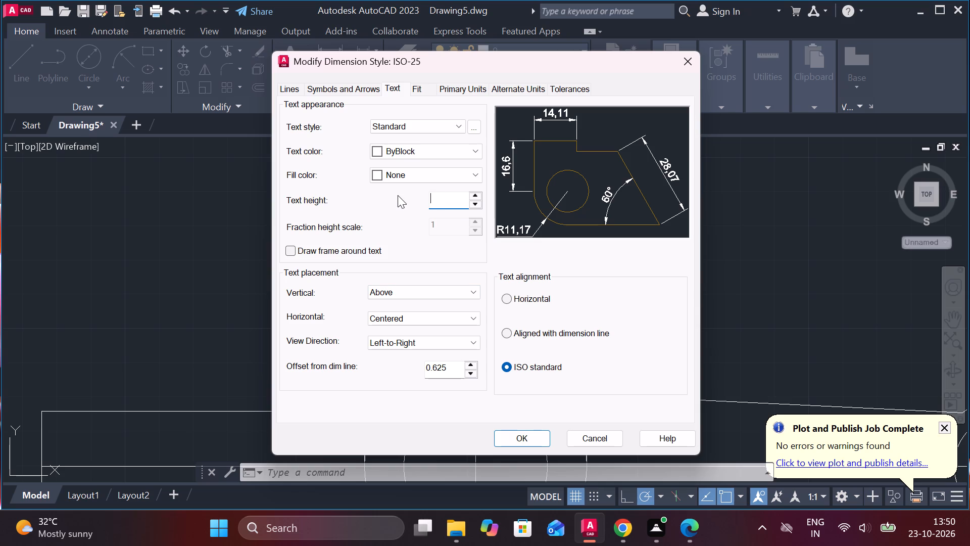
pyautogui.press('6')
pyautogui.press('Return')
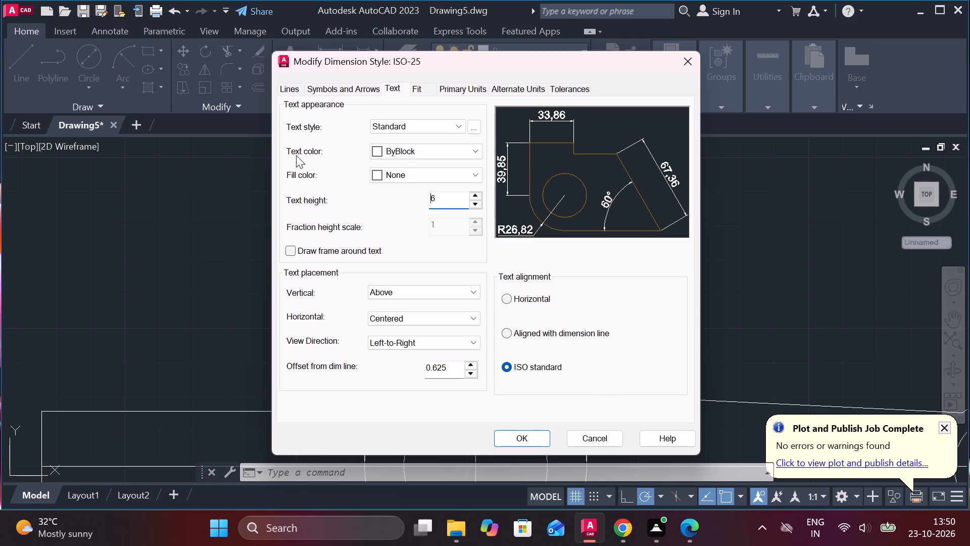
# Turn off drawing the dimension line between extension lines in the ISO-25 style's fit settings.
pyautogui.click(389, 85)
pyautogui.click(425, 89)
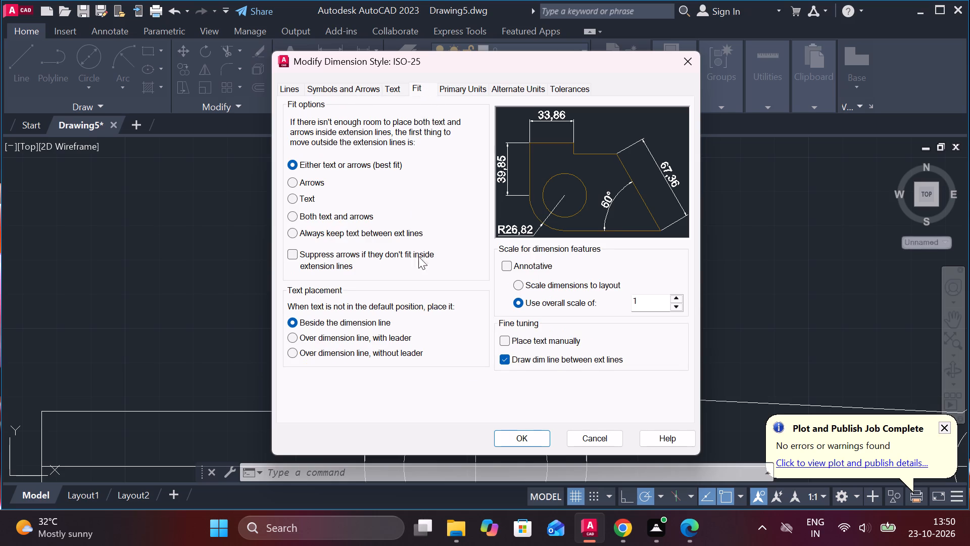
pyautogui.click(508, 357)
# Set the ISO-25 dimension style's arrow size to 4, make the style current and finish the dimension style setup.
pyautogui.click(346, 89)
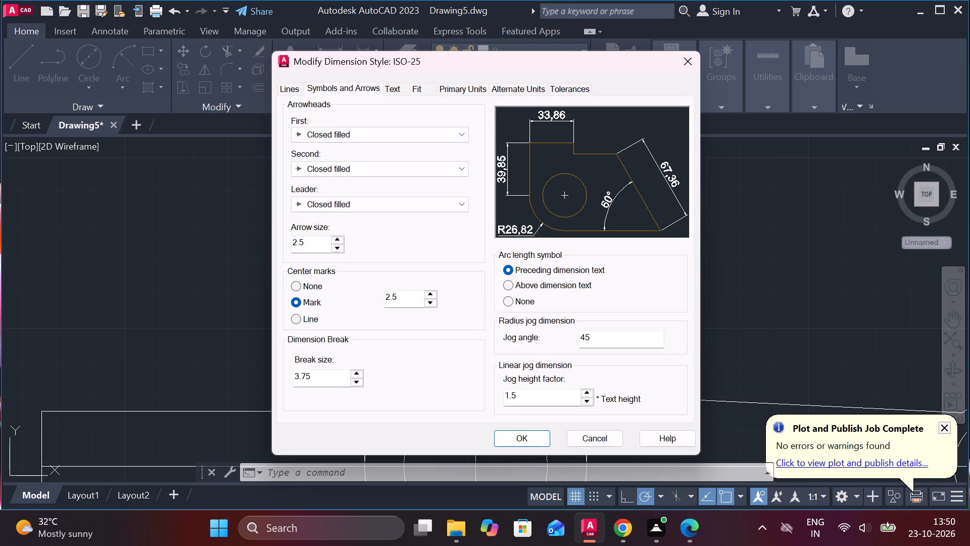
pyautogui.moveTo(324, 245); pyautogui.dragTo(305, 245)
pyautogui.click(294, 244)
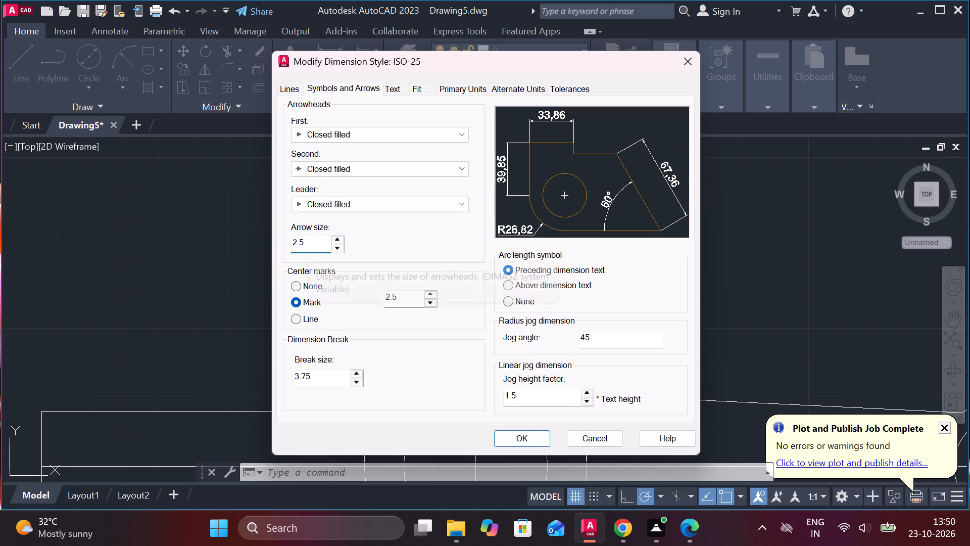
pyautogui.moveTo(315, 240); pyautogui.dragTo(279, 241)
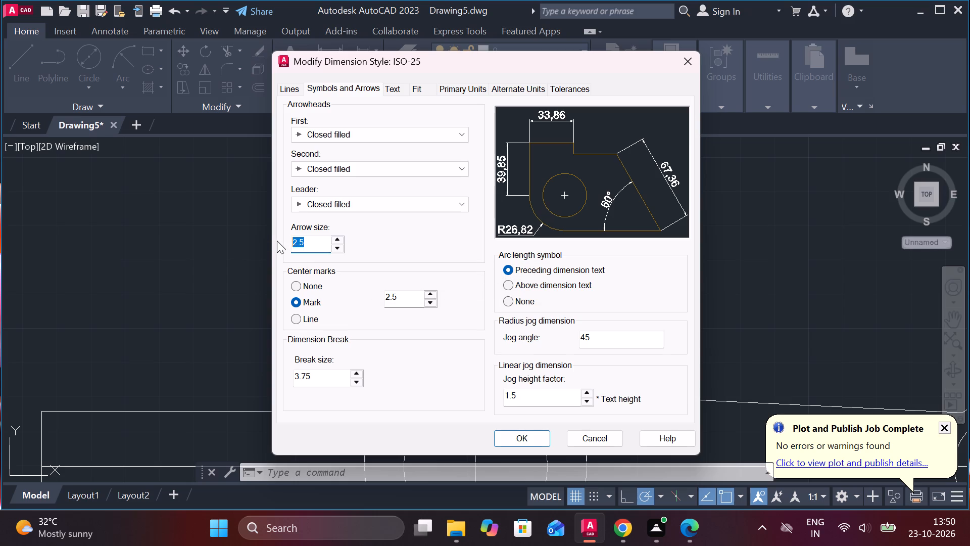
pyautogui.press('4')
pyautogui.press('Return')
pyautogui.scroll(1, 277, 241)
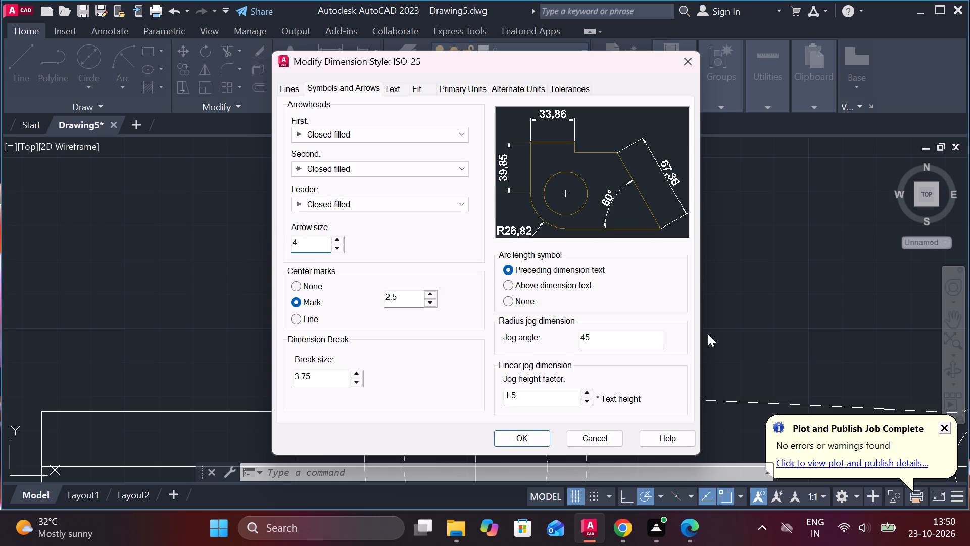
pyautogui.click(544, 437)
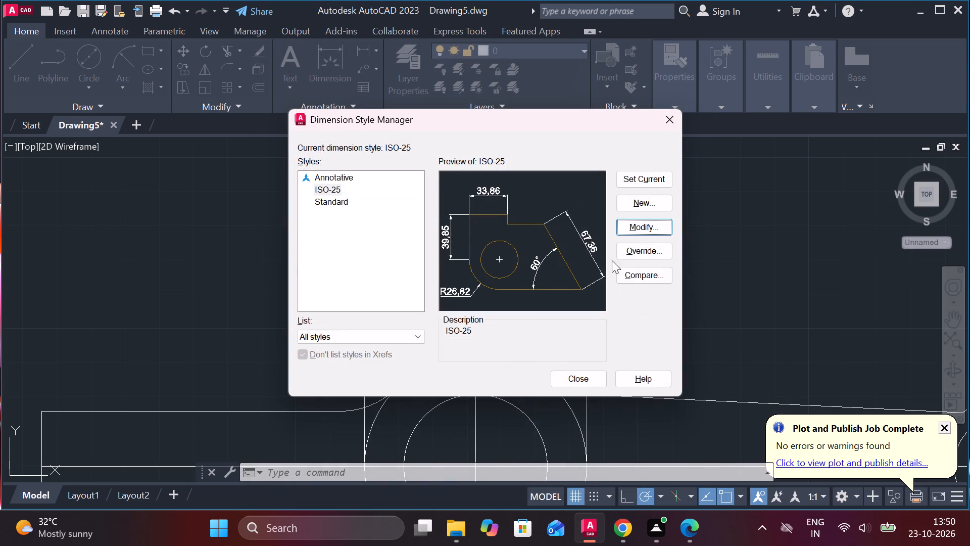
pyautogui.click(637, 174)
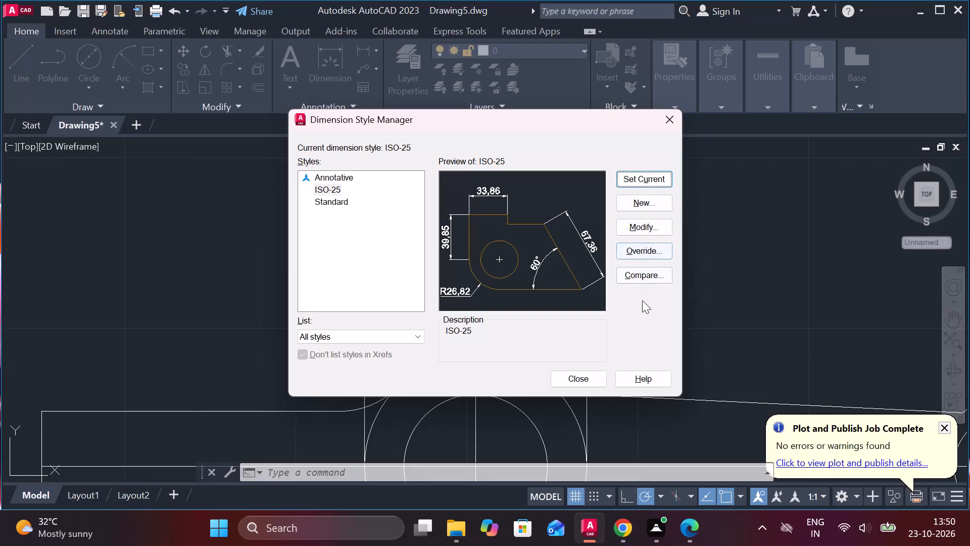
pyautogui.click(585, 383)
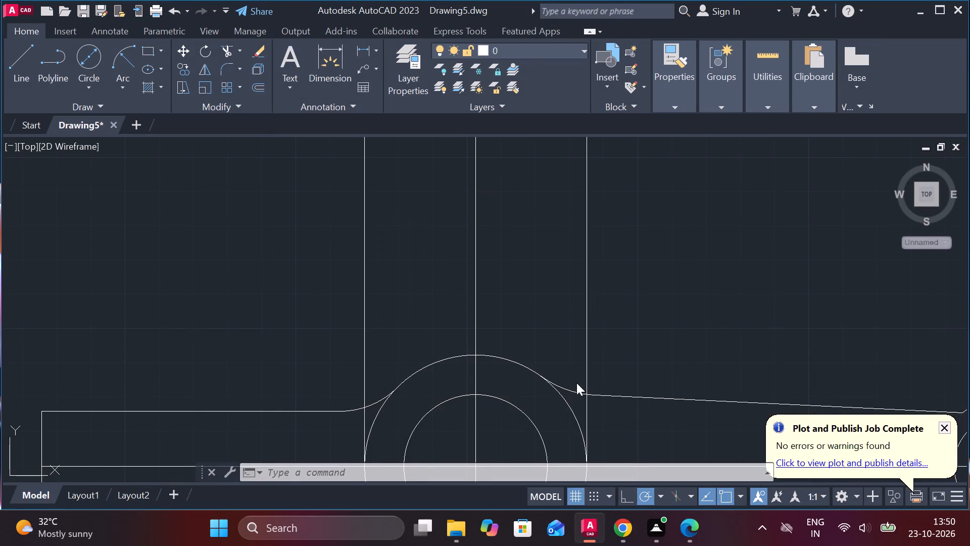
# Add a horizontal linear dimension above the arm from its plain rectangular end to the larger boss's vertical centreline.
pyautogui.scroll(-5, 517, 375)
pyautogui.scroll(-4, 568, 176)
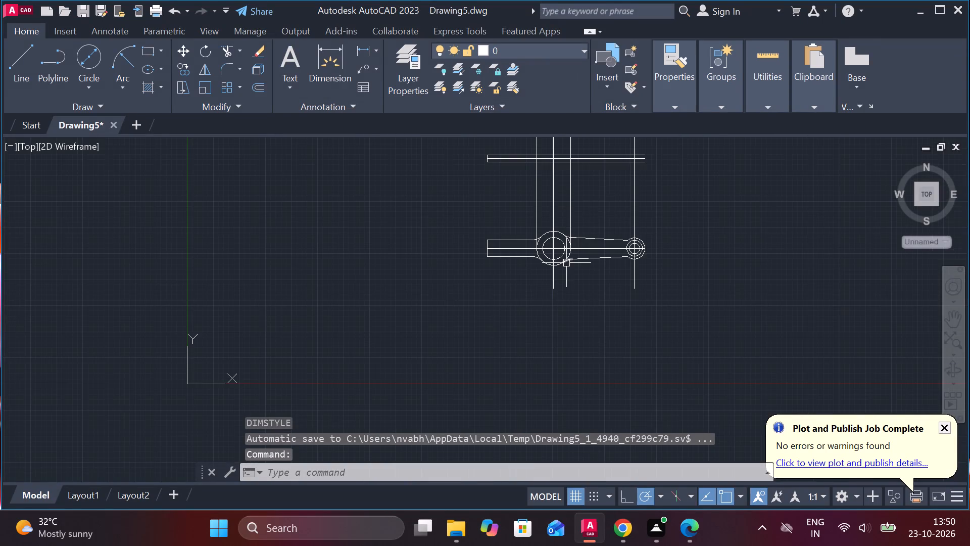
pyautogui.scroll(2, 565, 234)
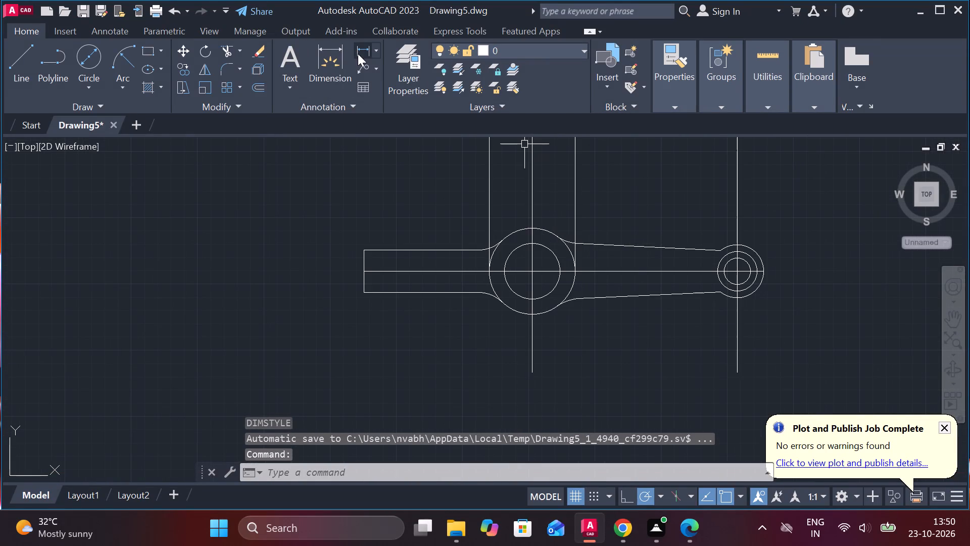
pyautogui.click(366, 47)
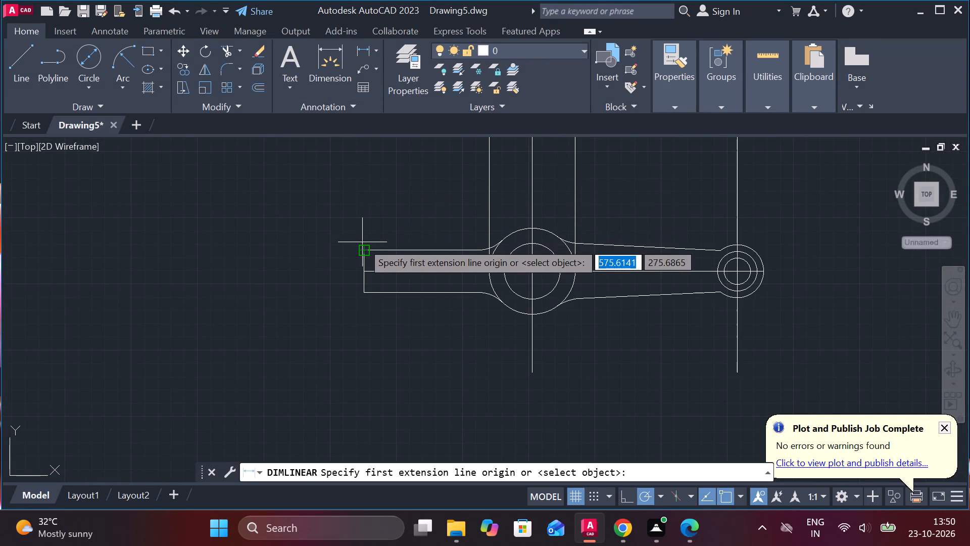
pyautogui.click(364, 253)
pyautogui.scroll(2, 543, 217)
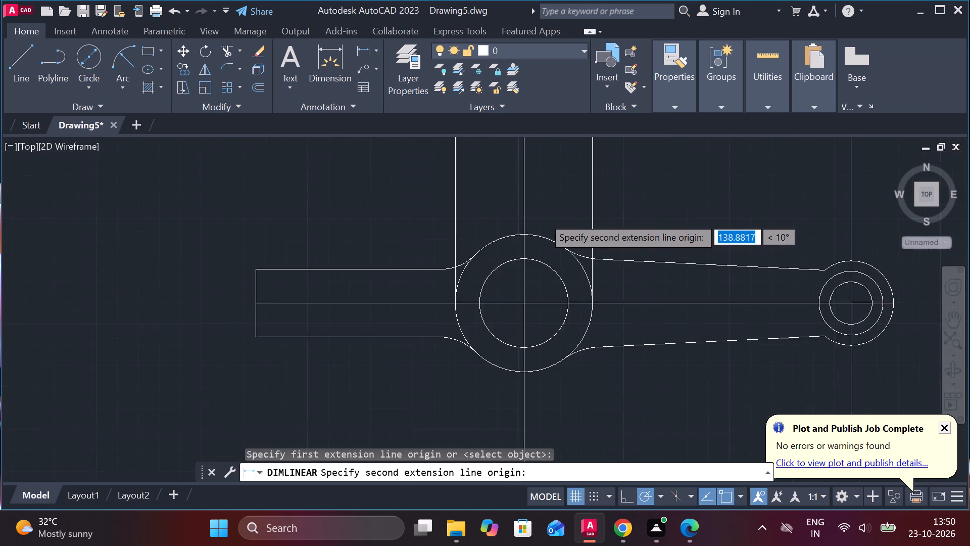
pyautogui.scroll(3, 514, 245)
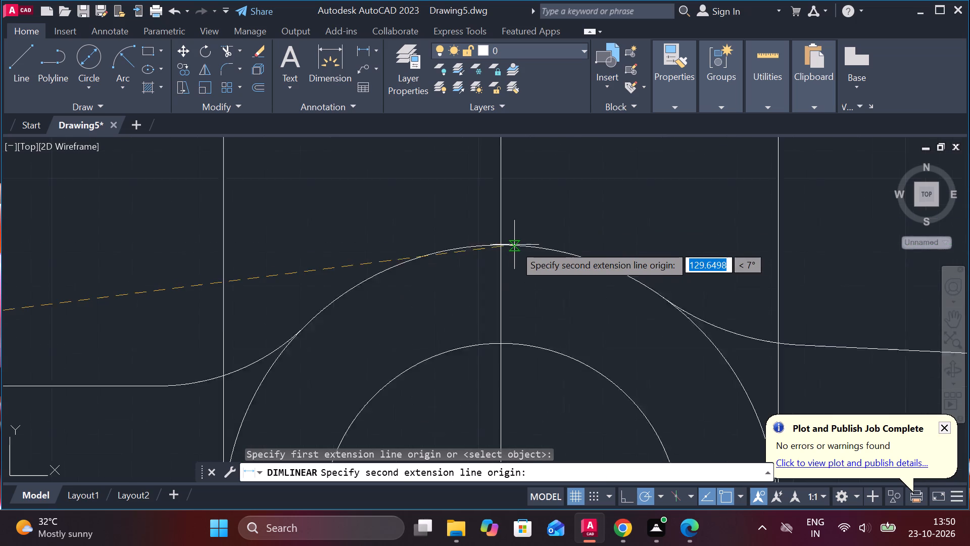
pyautogui.click(489, 245)
pyautogui.scroll(-5, 414, 211)
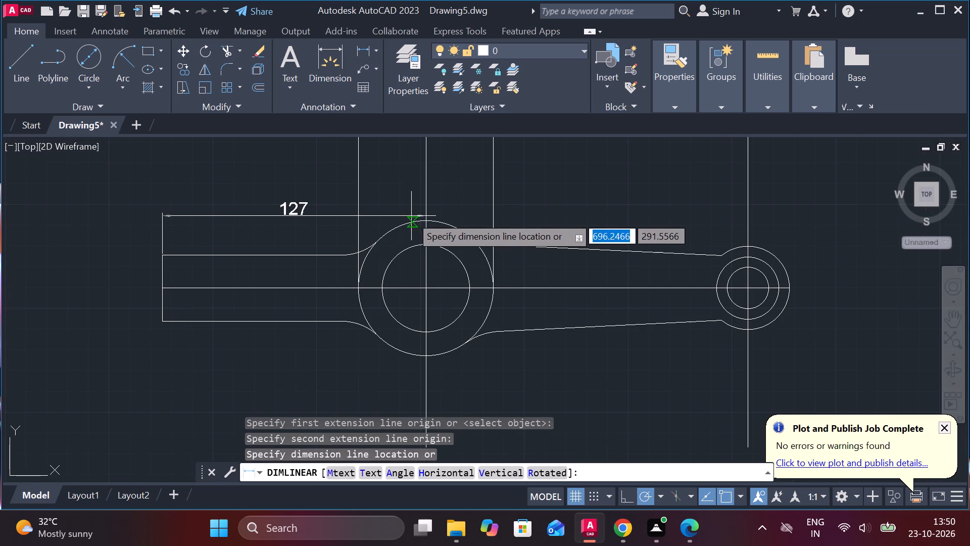
pyautogui.click(302, 195)
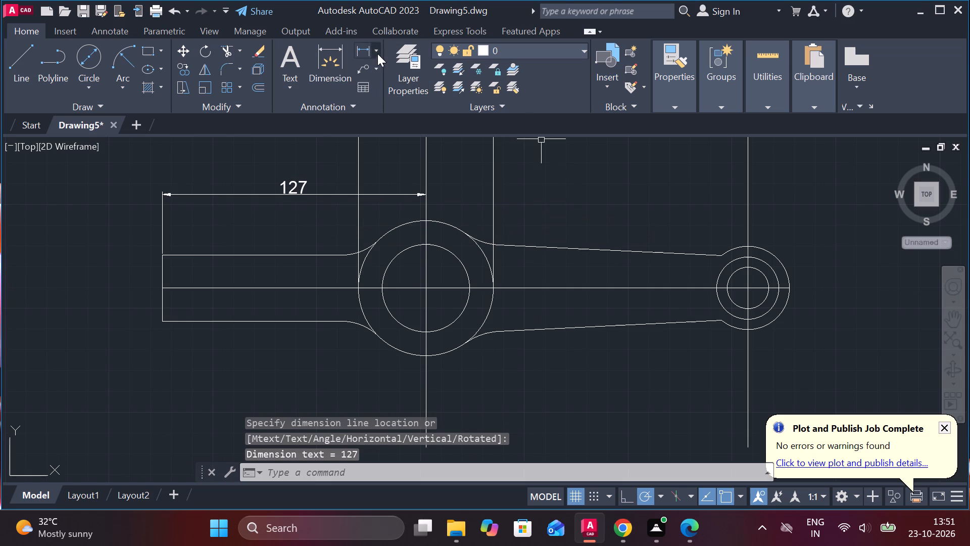
# Add a horizontal linear dimension above the tapered arm between the end boss's centre and the larger boss's centreline.
pyautogui.click(364, 52)
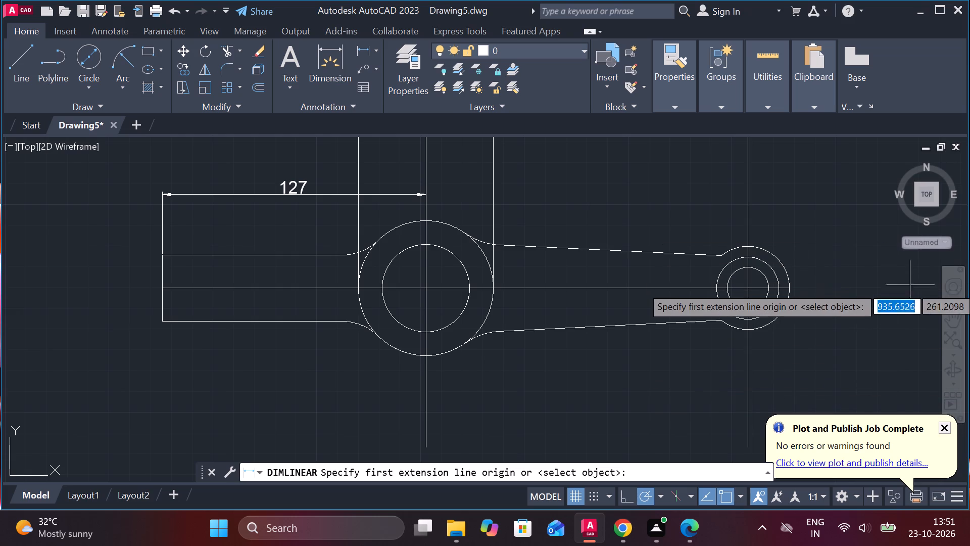
pyautogui.click(753, 291)
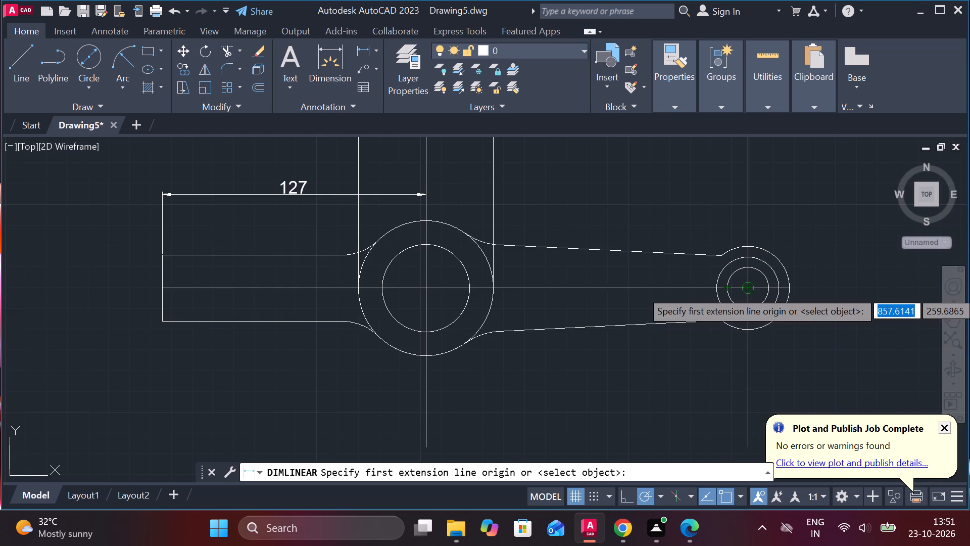
pyautogui.click(428, 220)
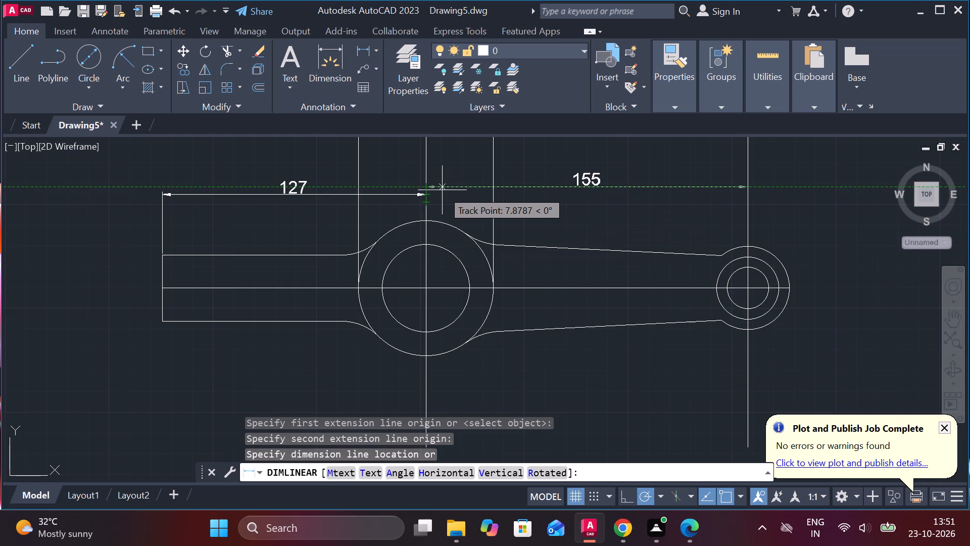
pyautogui.scroll(1, 442, 197)
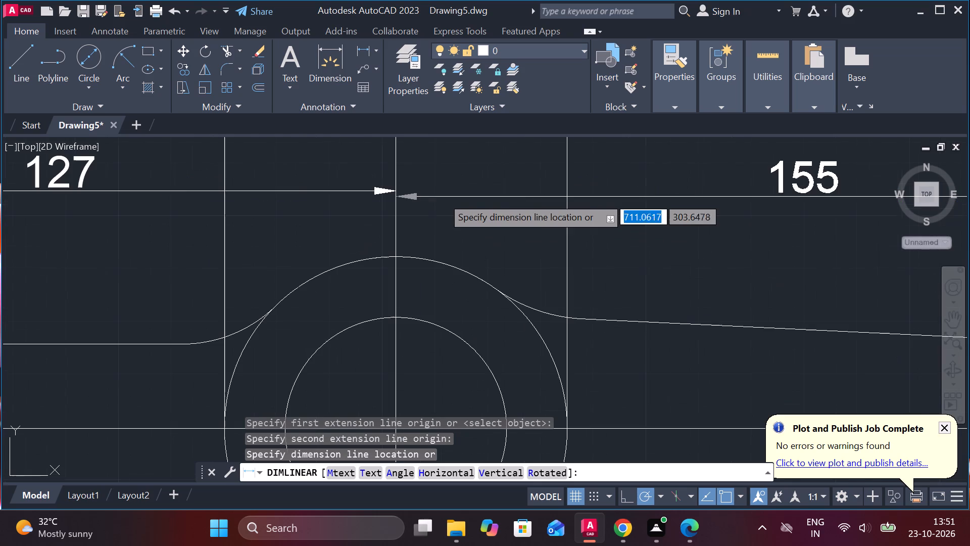
pyautogui.scroll(1, 442, 197)
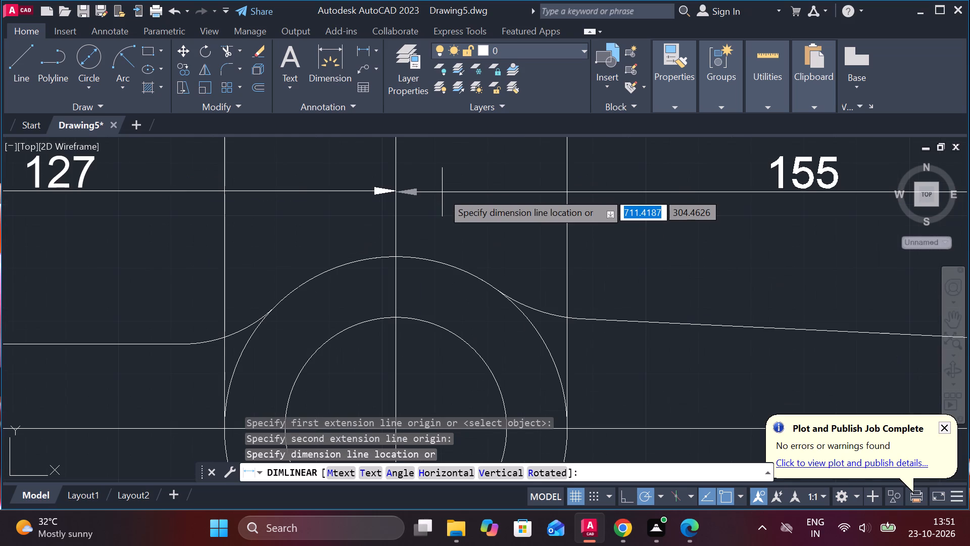
pyautogui.click(442, 192)
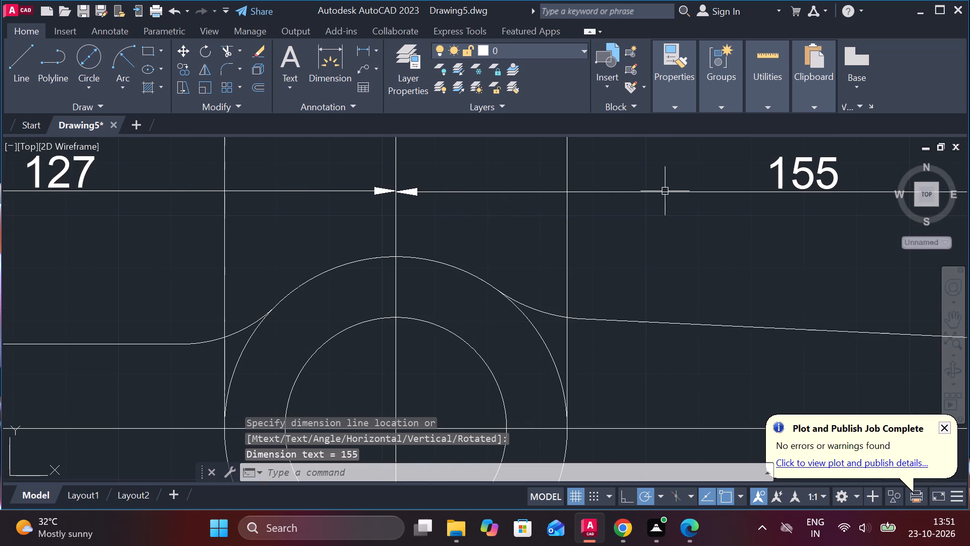
# Shift the dimension line between the two bosses so it lines up with the neighbouring 127 dimension line.
pyautogui.click(683, 195)
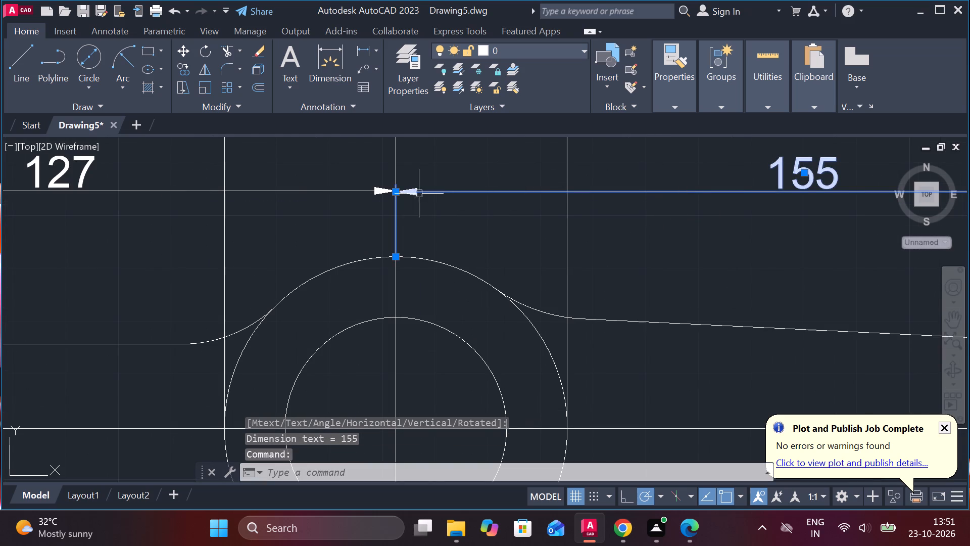
pyautogui.moveTo(398, 194); pyautogui.dragTo(394, 211)
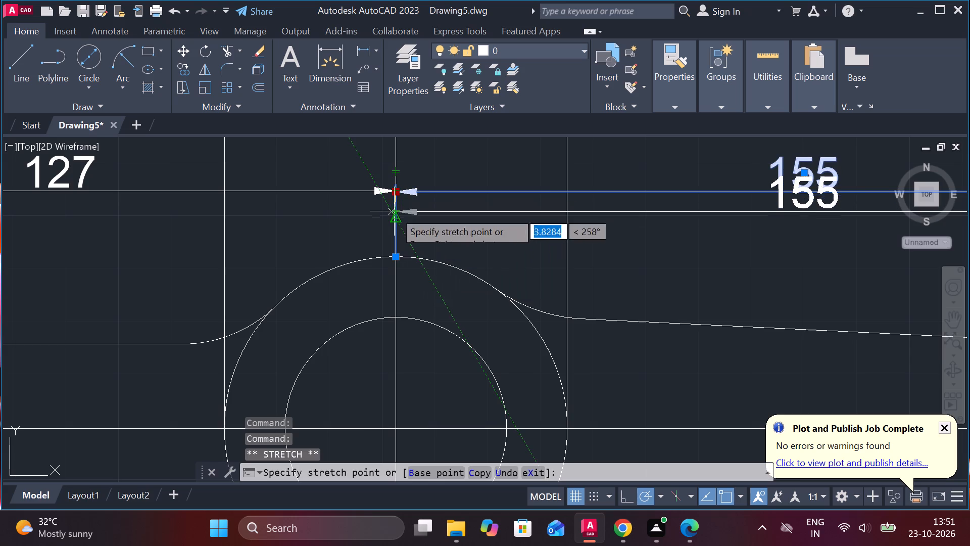
pyautogui.moveTo(394, 211); pyautogui.dragTo(394, 212)
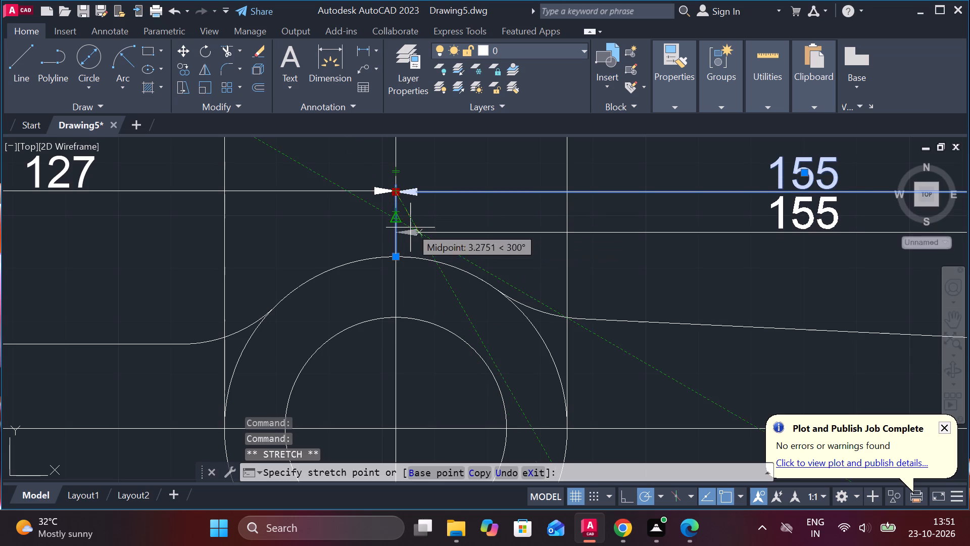
pyautogui.click(411, 227)
pyautogui.click(396, 235)
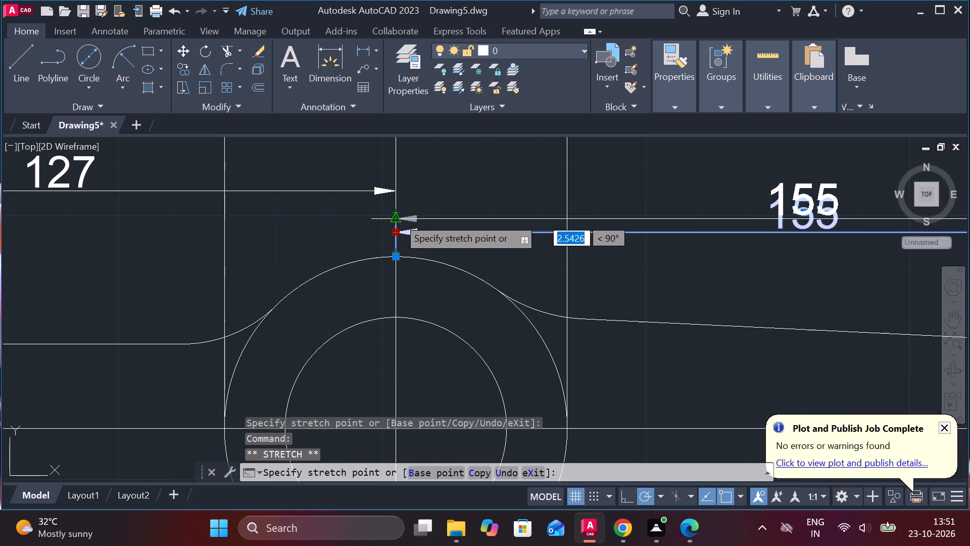
pyautogui.click(398, 191)
pyautogui.scroll(-1, 635, 233)
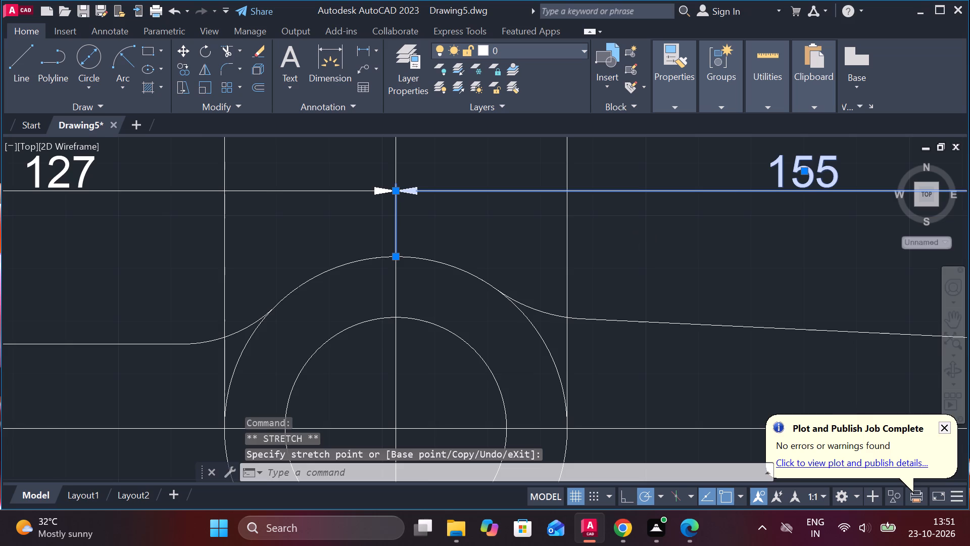
pyautogui.scroll(-1, 635, 233)
pyautogui.press('Escape')
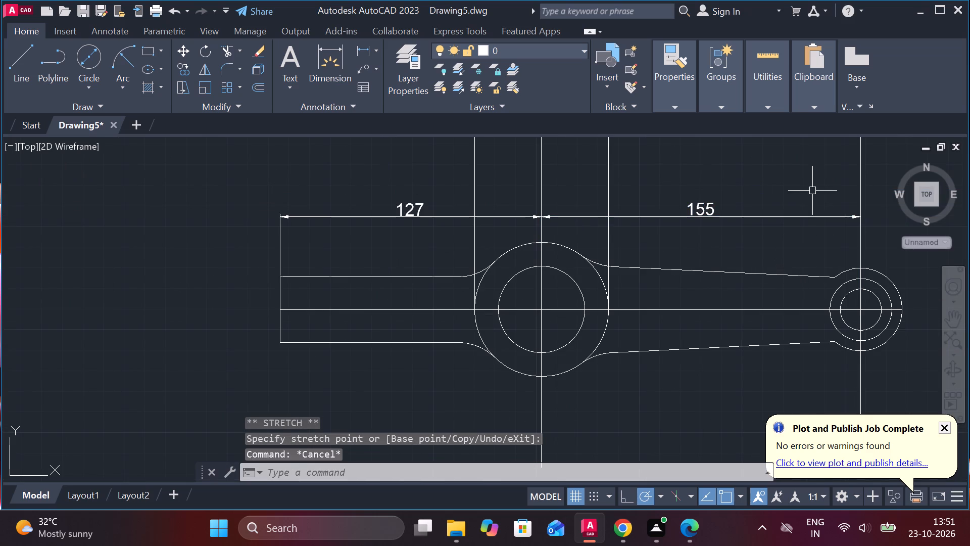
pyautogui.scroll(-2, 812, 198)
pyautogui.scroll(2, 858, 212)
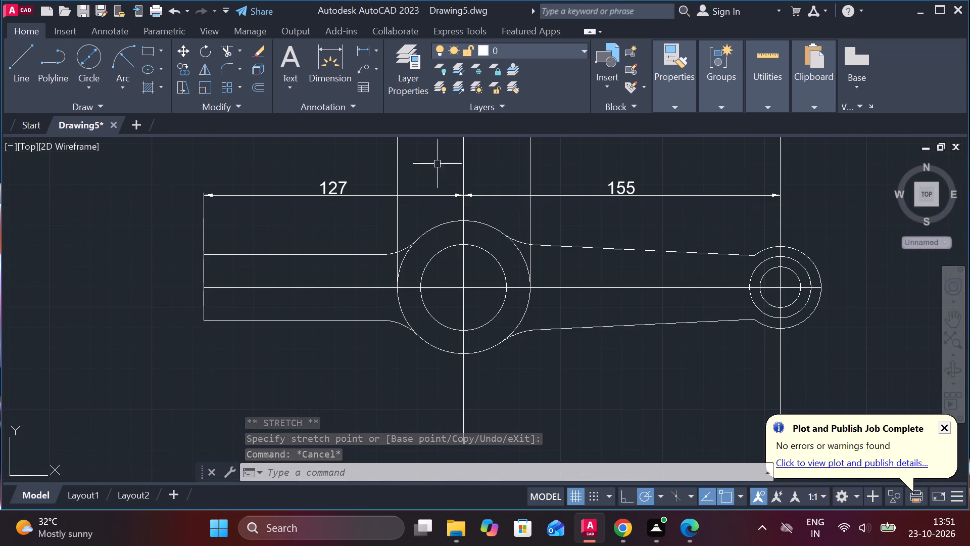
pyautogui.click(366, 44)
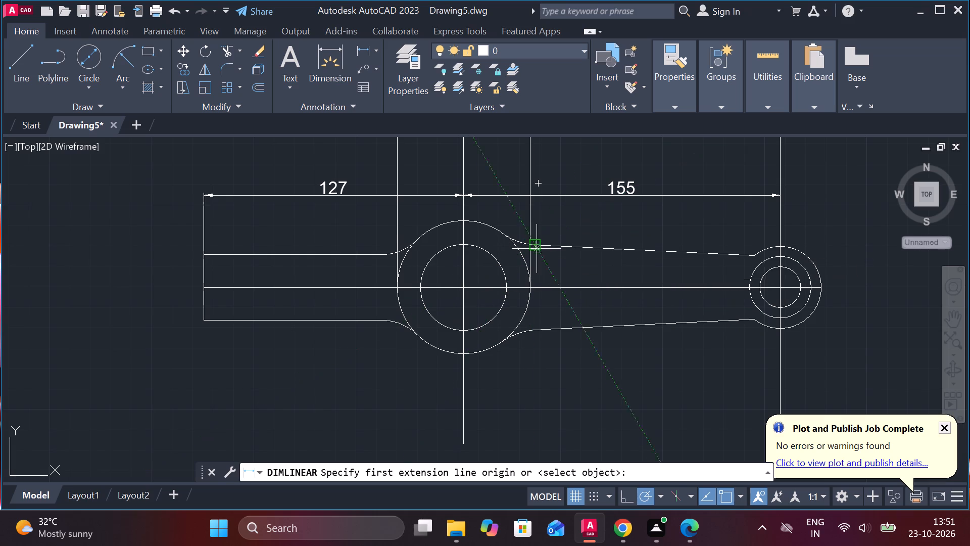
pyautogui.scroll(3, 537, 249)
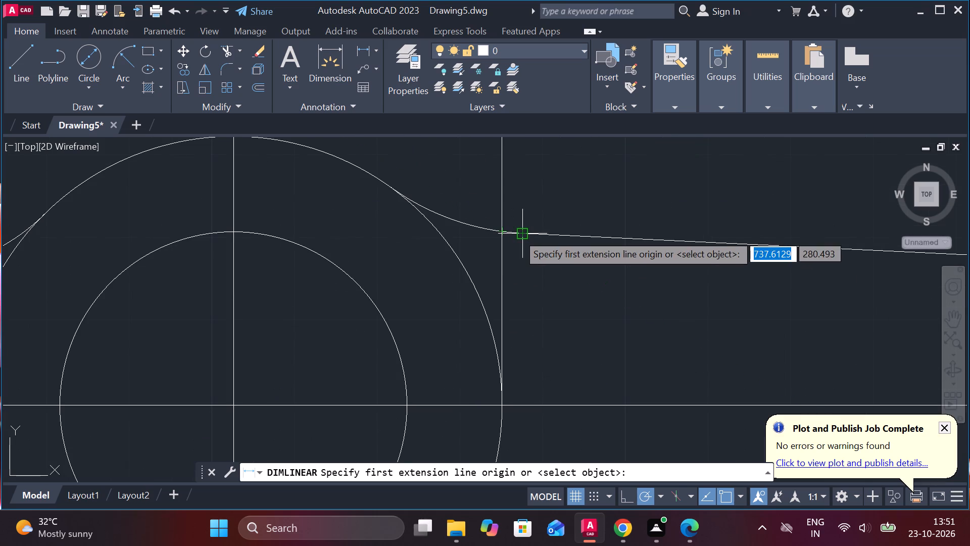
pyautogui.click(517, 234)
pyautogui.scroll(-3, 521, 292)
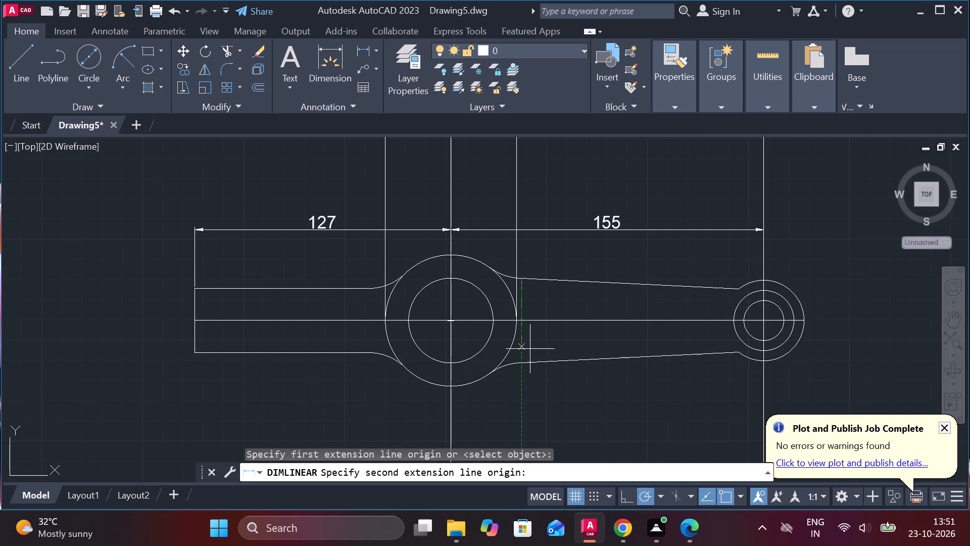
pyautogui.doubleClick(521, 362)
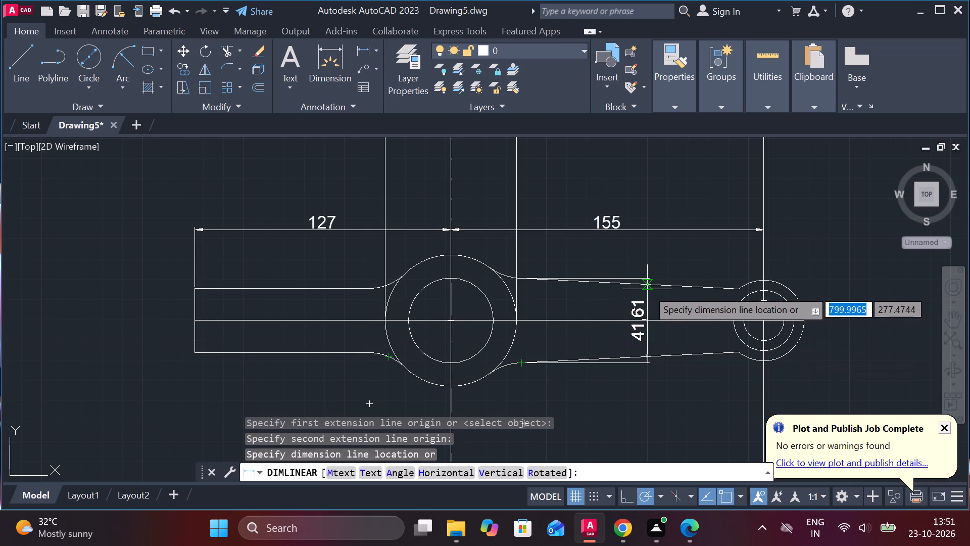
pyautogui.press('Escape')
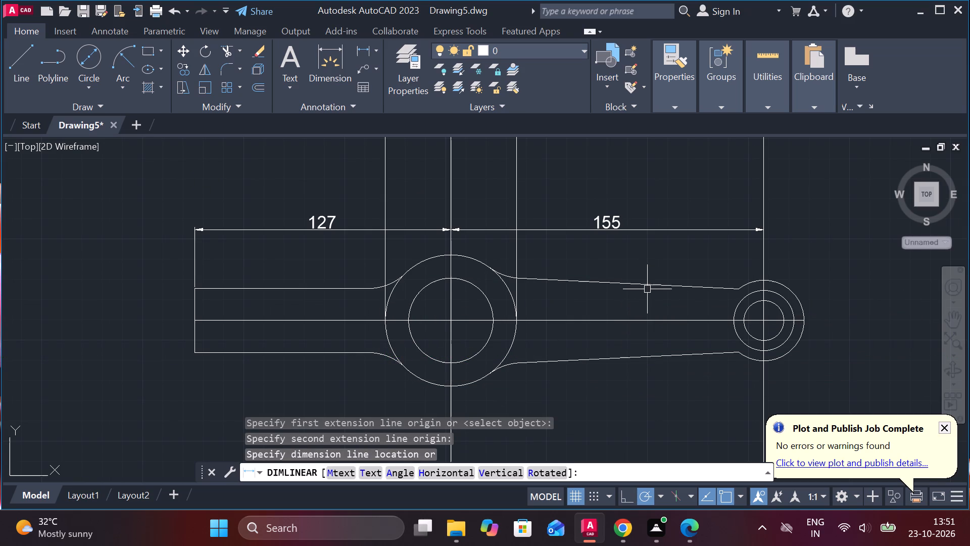
# Extend the tapered arm's upper and lower edges through the larger boss to its vertical centreline.
pyautogui.write('EX')
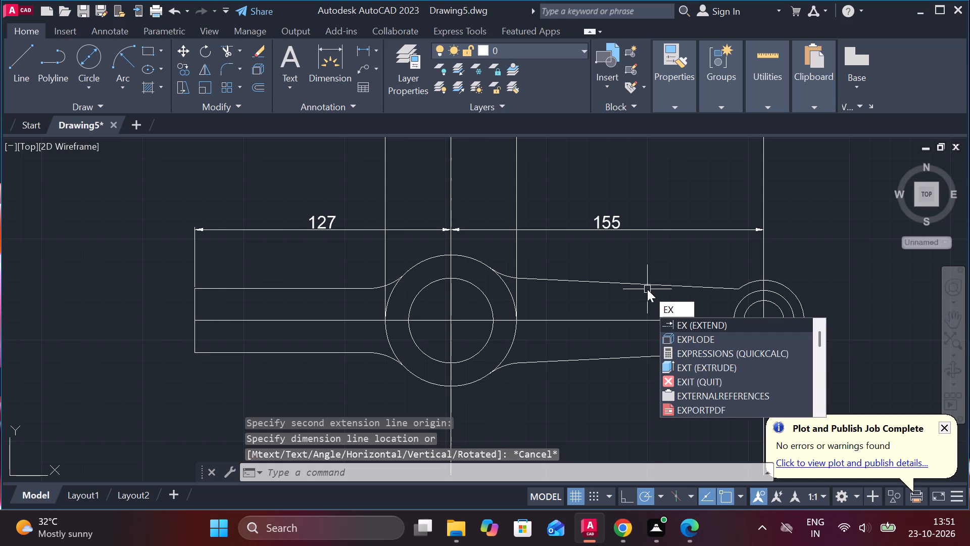
pyautogui.press('Return')
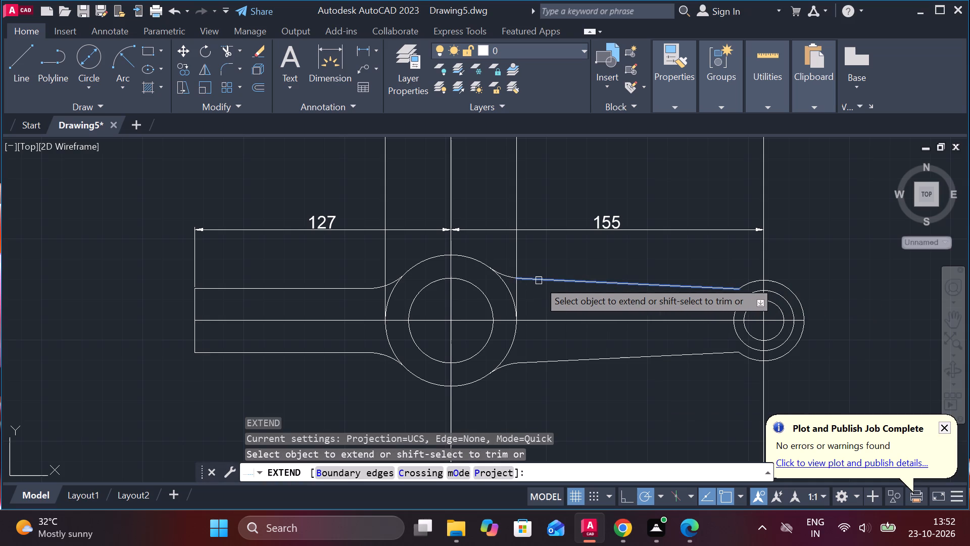
pyautogui.scroll(3, 539, 281)
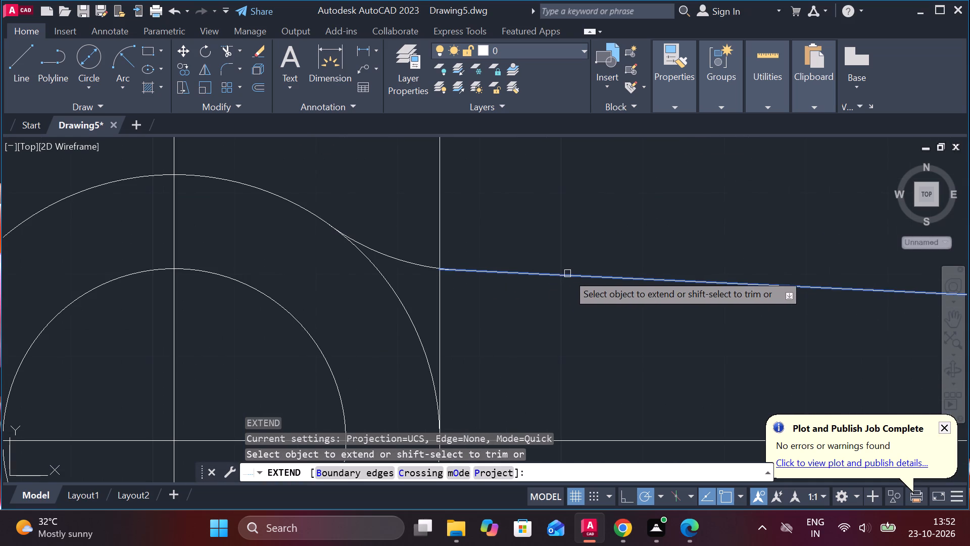
pyautogui.click(540, 272)
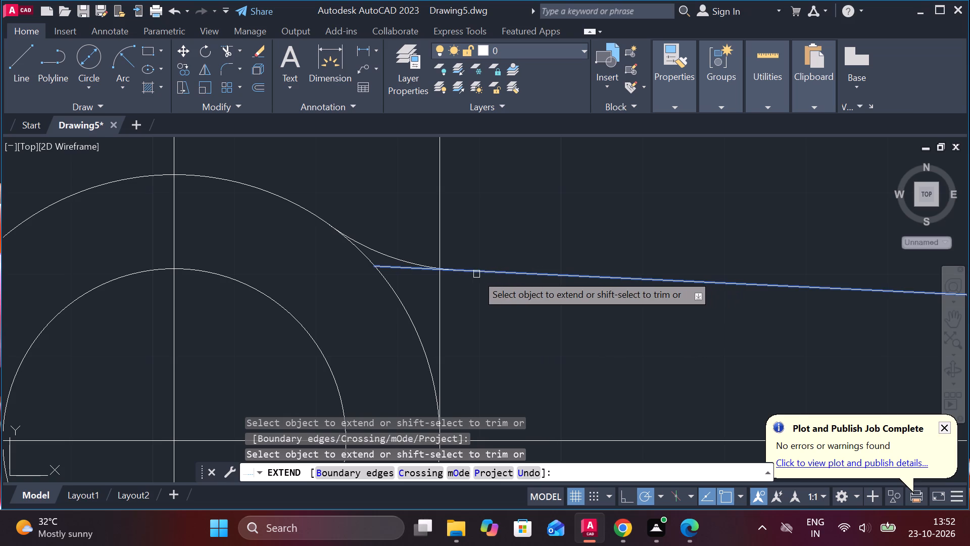
pyautogui.click(476, 274)
pyautogui.click(406, 268)
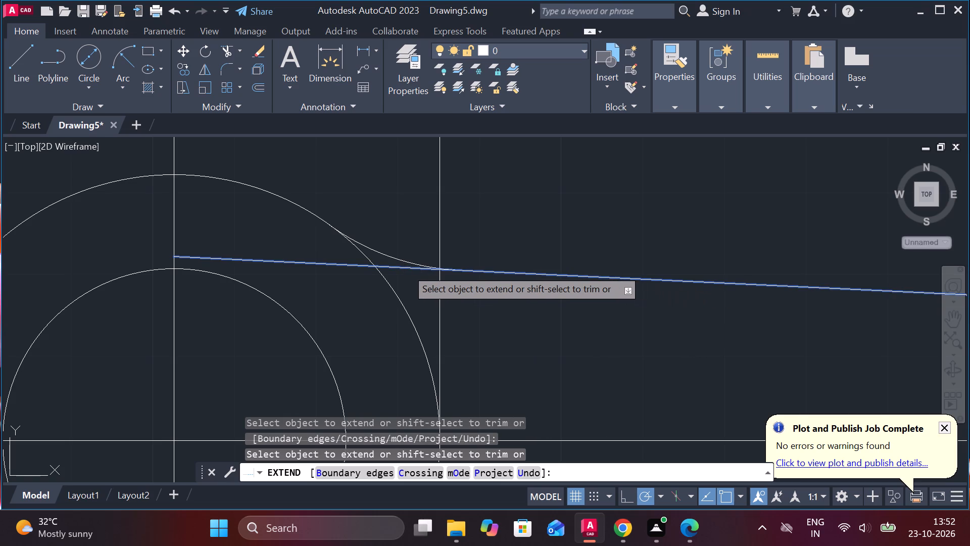
pyautogui.scroll(-2, 517, 322)
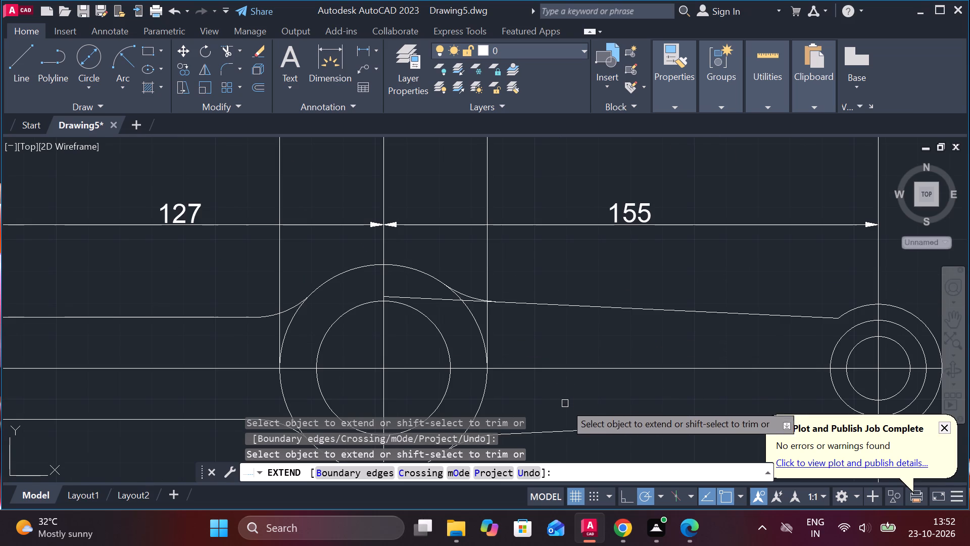
pyautogui.click(562, 434)
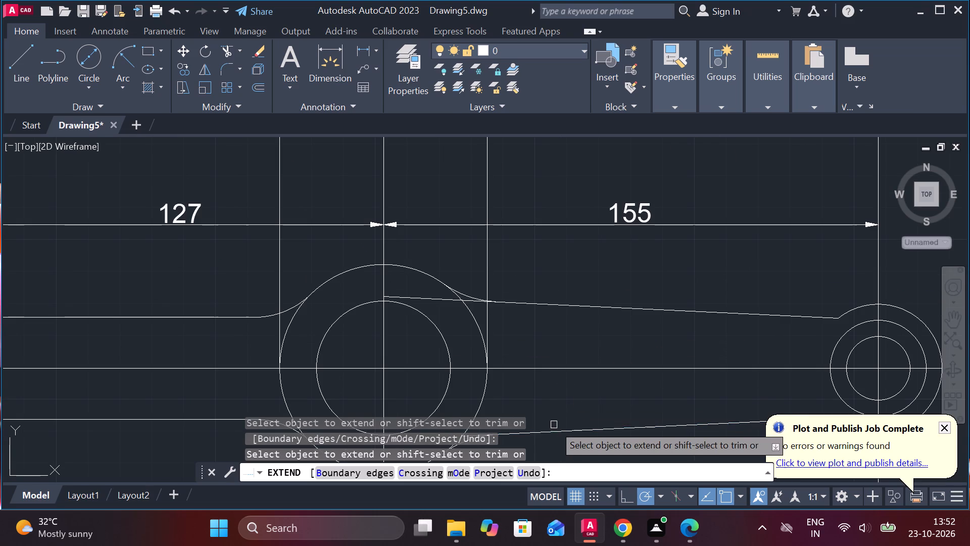
pyautogui.scroll(2, 553, 424)
pyautogui.scroll(-4, 553, 424)
pyautogui.scroll(2, 554, 441)
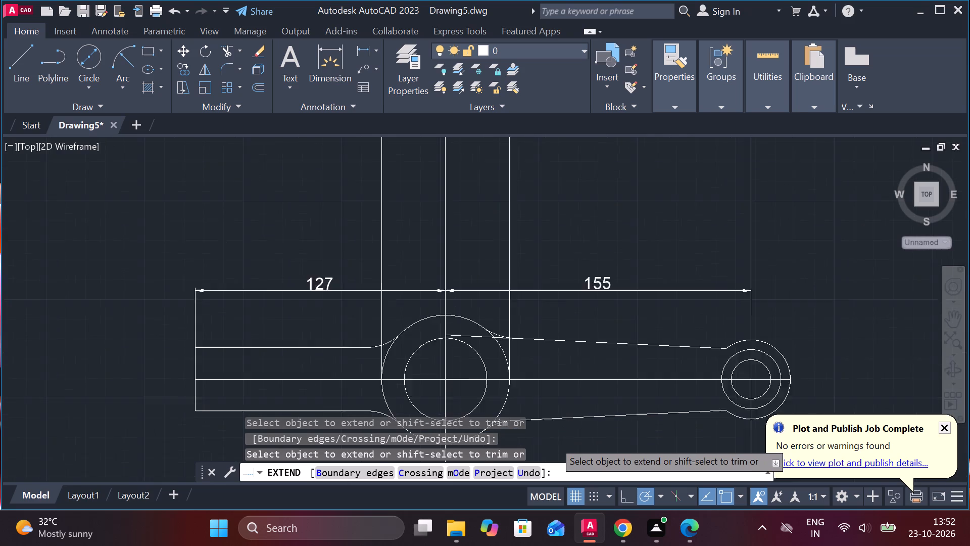
pyautogui.scroll(-3, 534, 250)
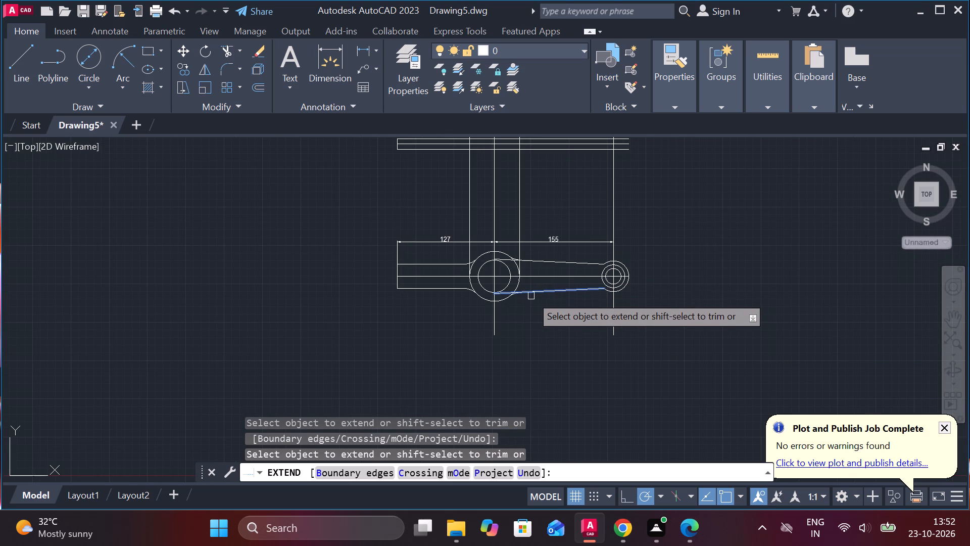
pyautogui.click(531, 294)
pyautogui.scroll(2, 530, 292)
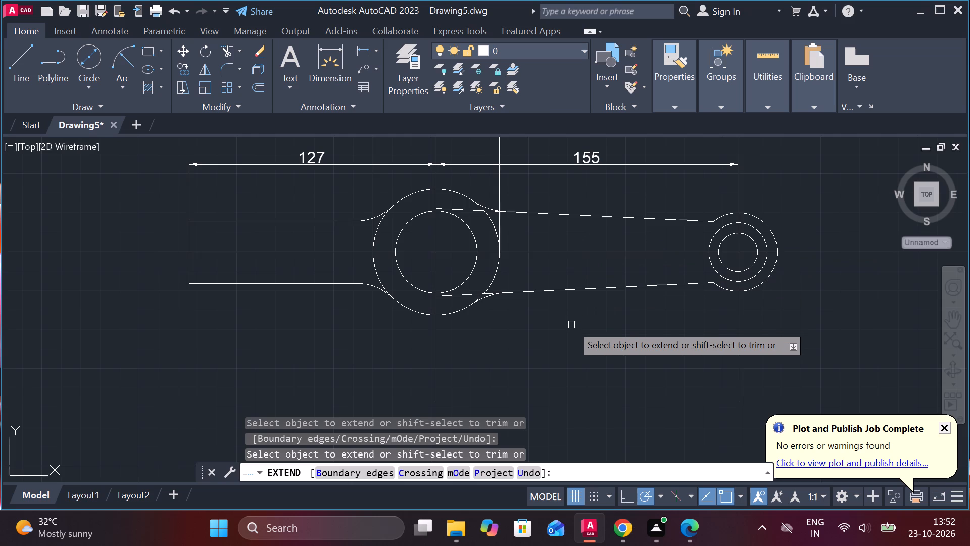
pyautogui.press('Escape')
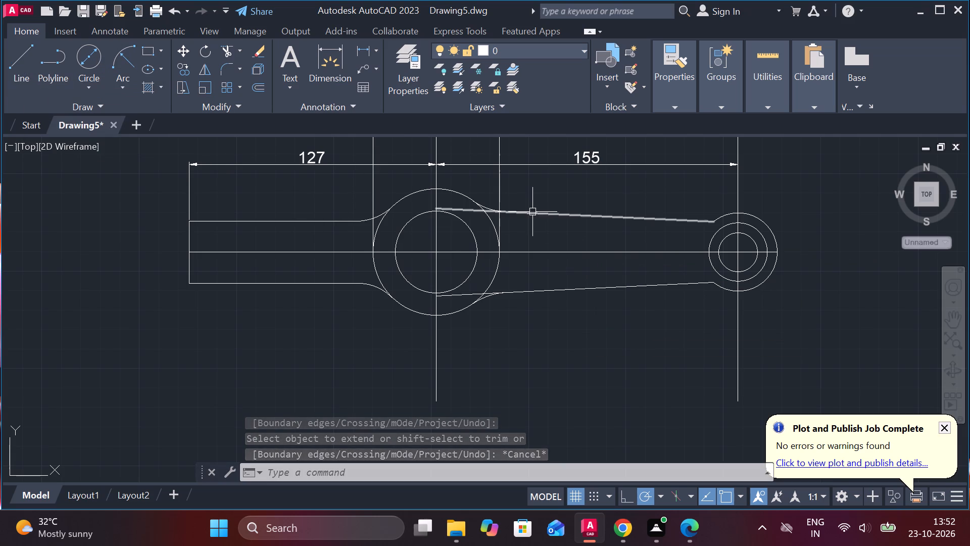
# Examine the junction between the fillet arc and the upper tapered edge beside the larger boss.
pyautogui.scroll(5, 520, 210)
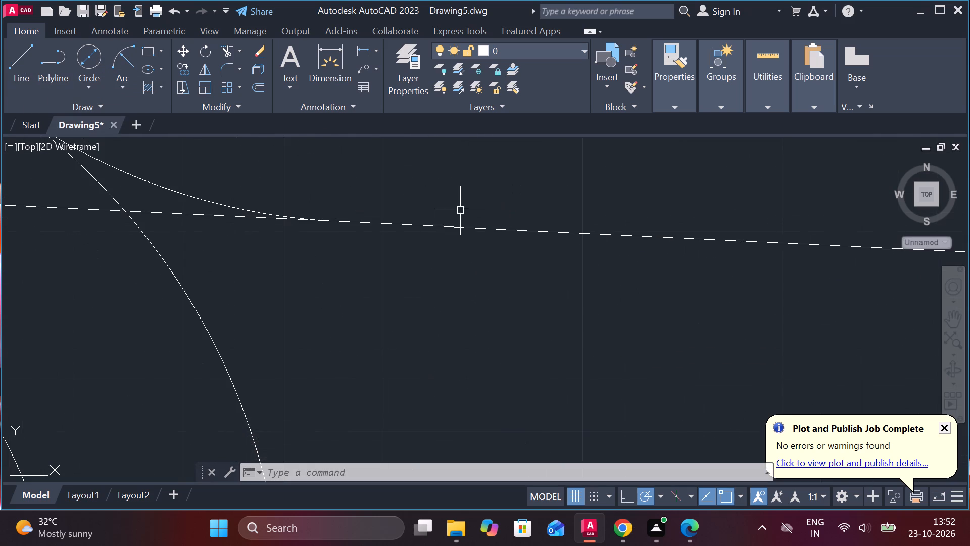
pyautogui.scroll(3, 301, 215)
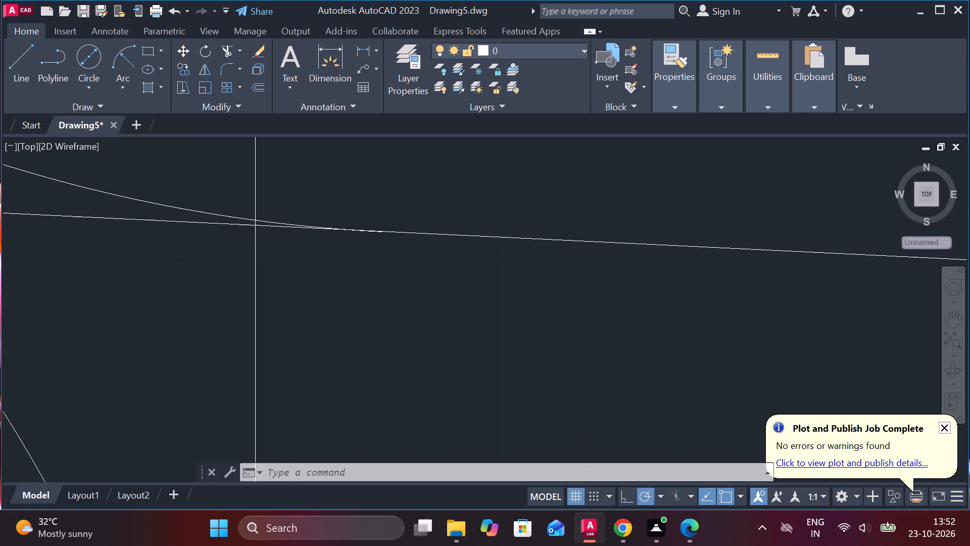
pyautogui.scroll(1, 301, 215)
pyautogui.scroll(-3, 301, 215)
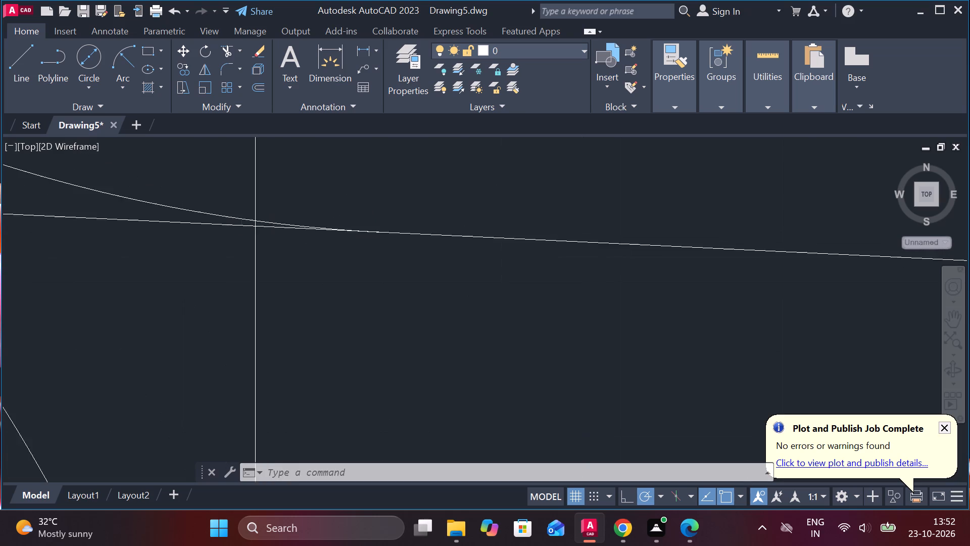
pyautogui.scroll(-6, 301, 215)
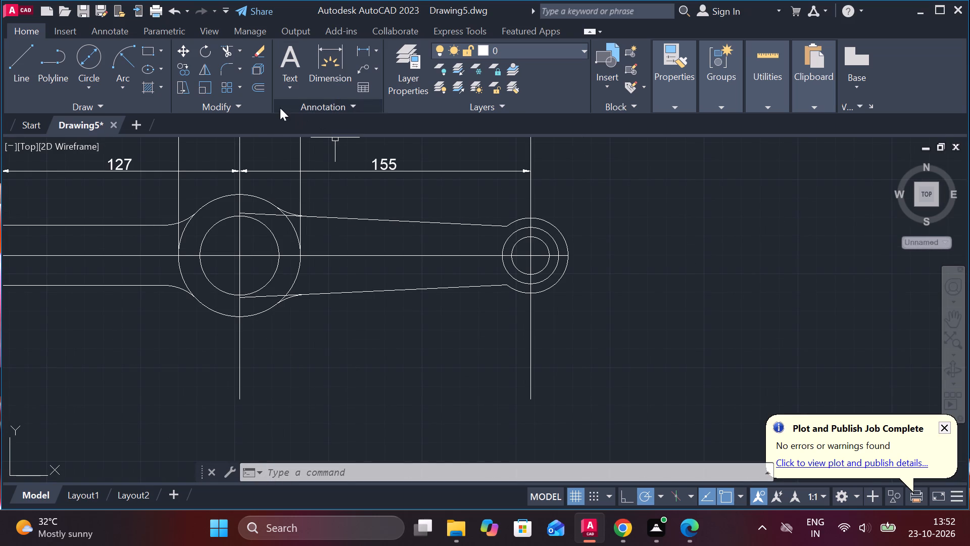
# Add a vertical linear dimension between the extended tapered edges' ends on the larger boss's centreline, with its dimension line inside the boss.
pyautogui.click(364, 47)
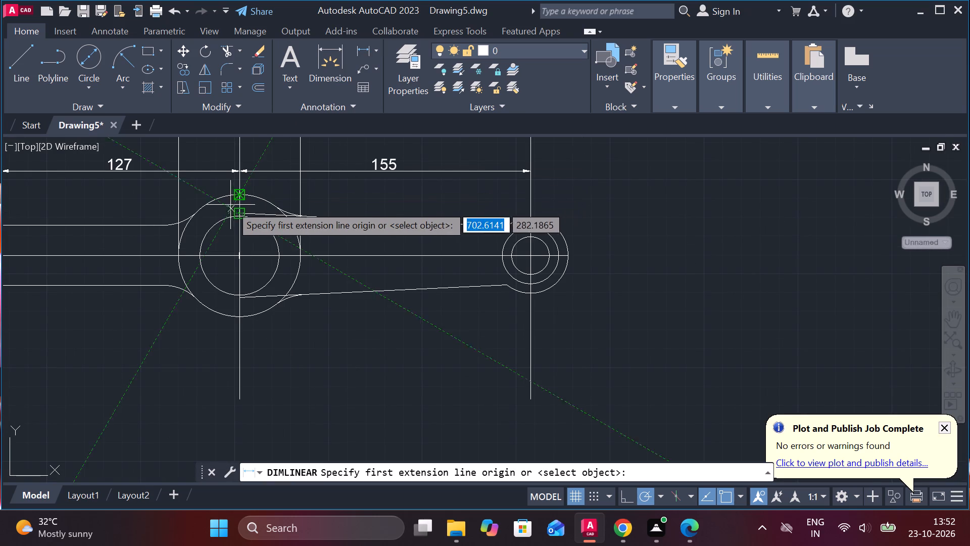
pyautogui.scroll(3, 237, 206)
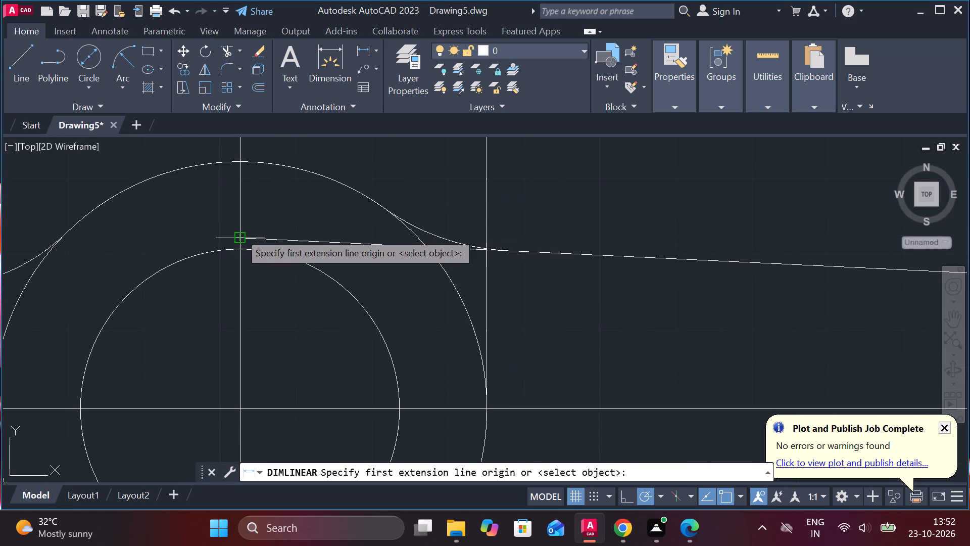
pyautogui.click(239, 233)
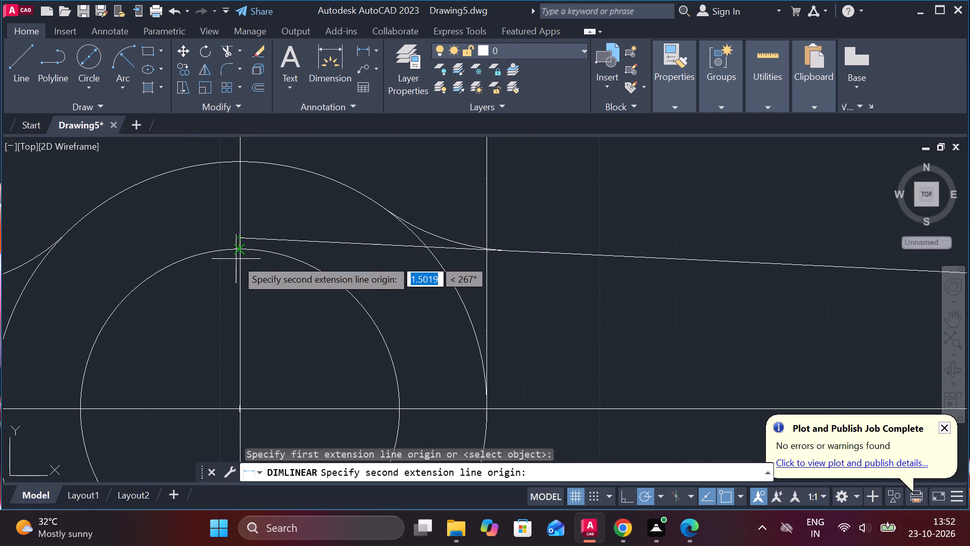
pyautogui.scroll(-2, 241, 259)
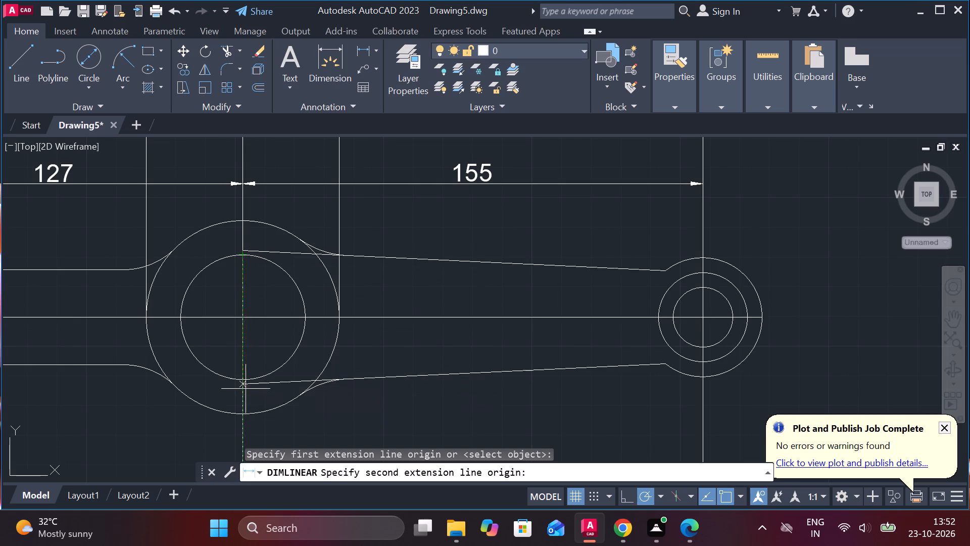
pyautogui.scroll(3, 242, 387)
pyautogui.click(242, 381)
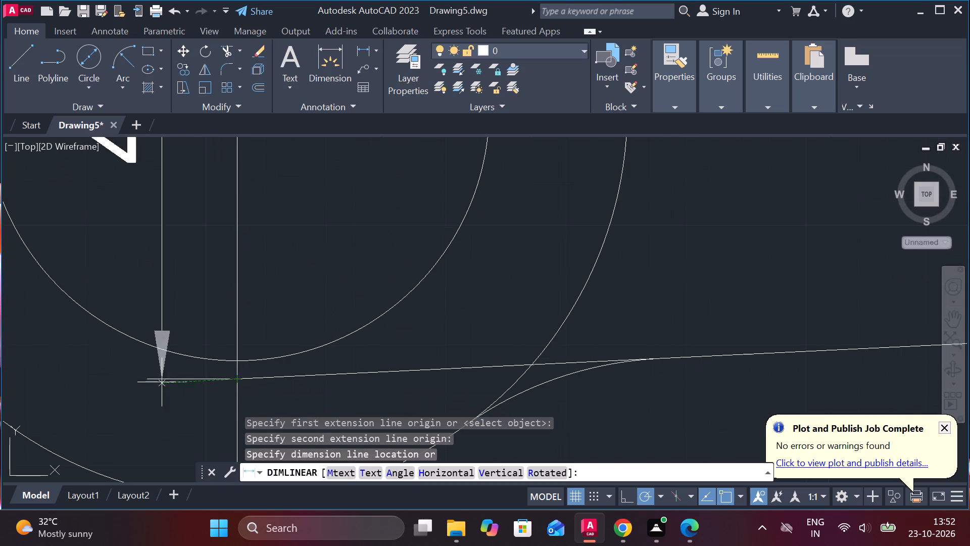
pyautogui.scroll(-3, 152, 381)
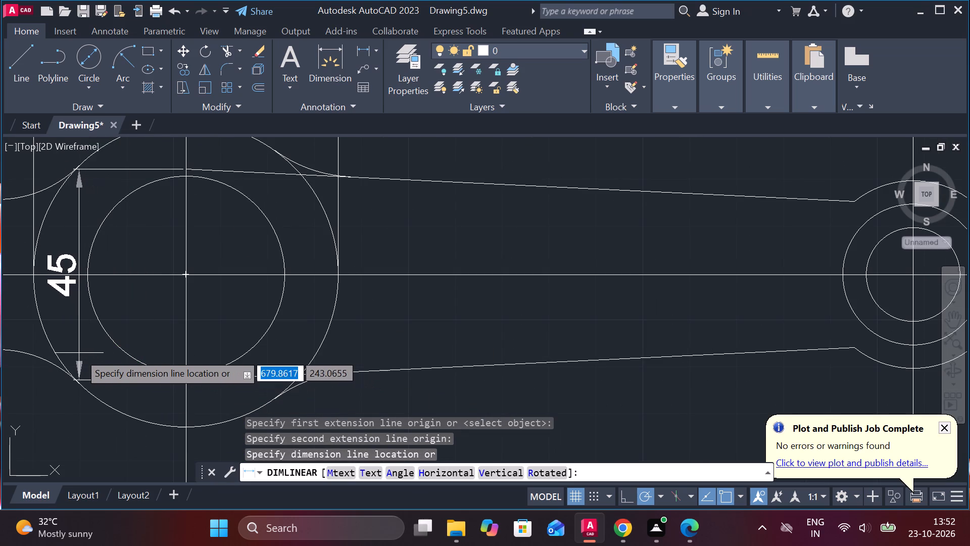
pyautogui.click(111, 356)
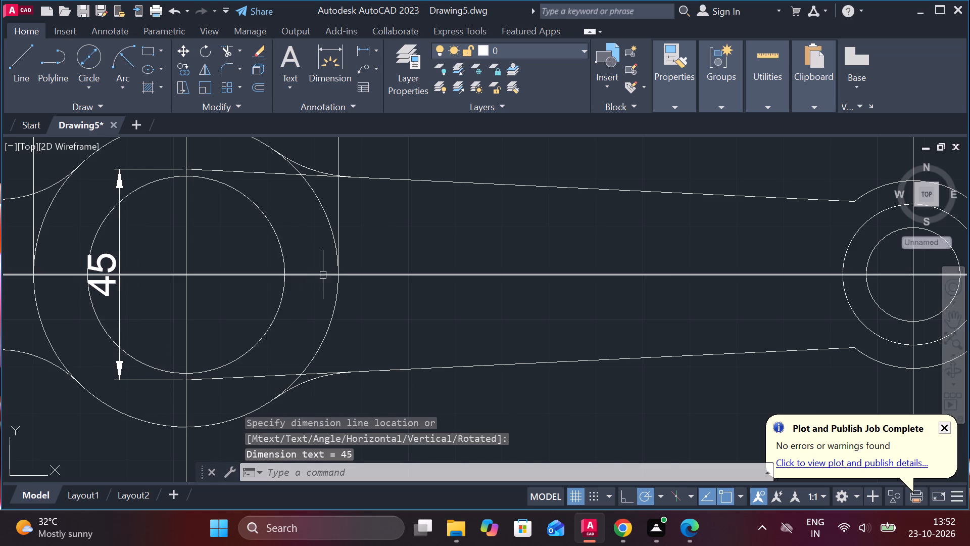
# Add a diameter dimension to the larger boss's inner circle, placing its text below the tapered arm.
pyautogui.scroll(-3, 324, 275)
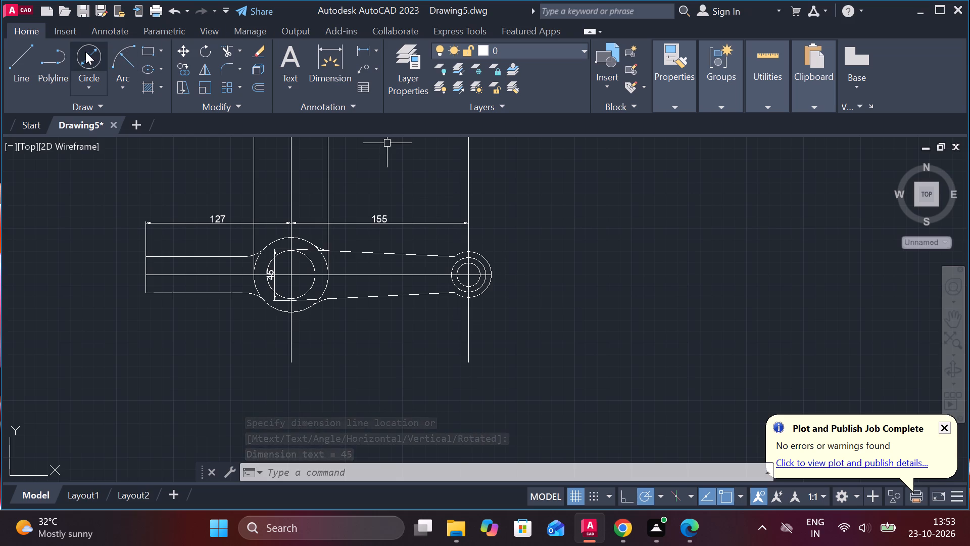
pyautogui.click(374, 52)
pyautogui.click(393, 231)
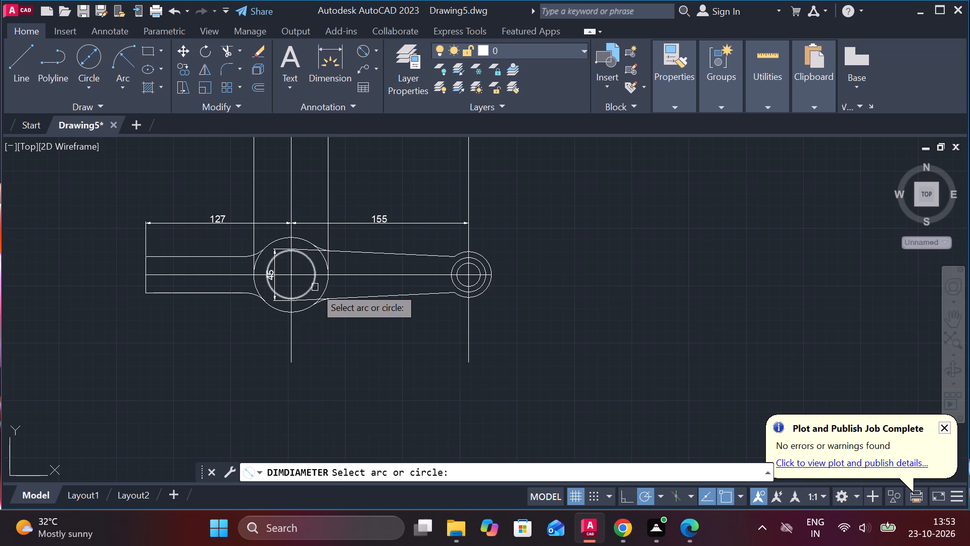
pyautogui.click(315, 287)
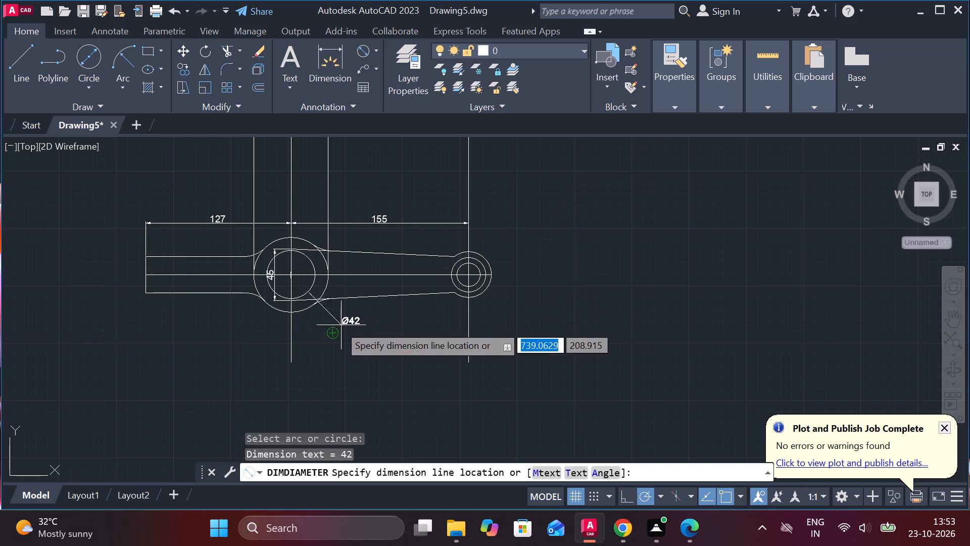
pyautogui.click(331, 319)
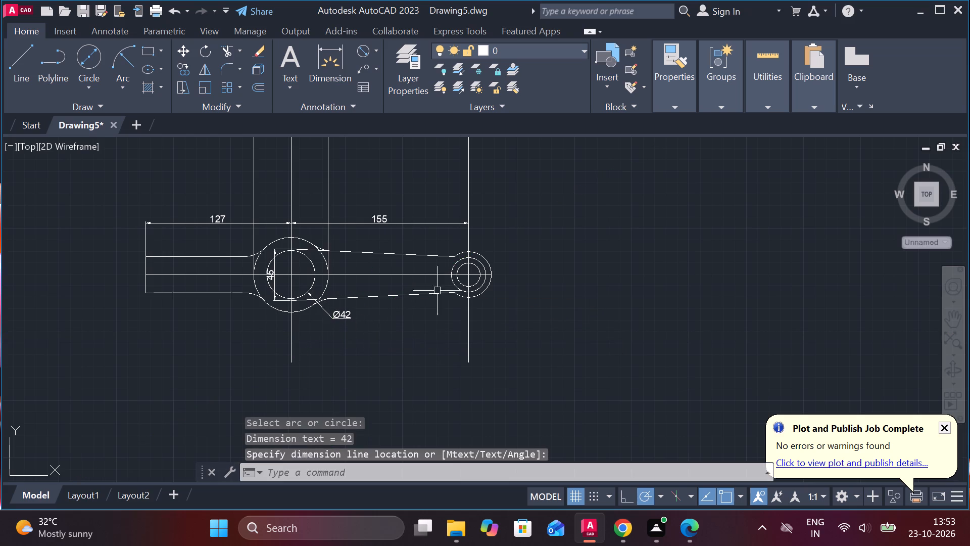
# Add a diameter dimension to the larger boss's outer circle, placing its text below the plain rectangular arm.
pyautogui.click(360, 53)
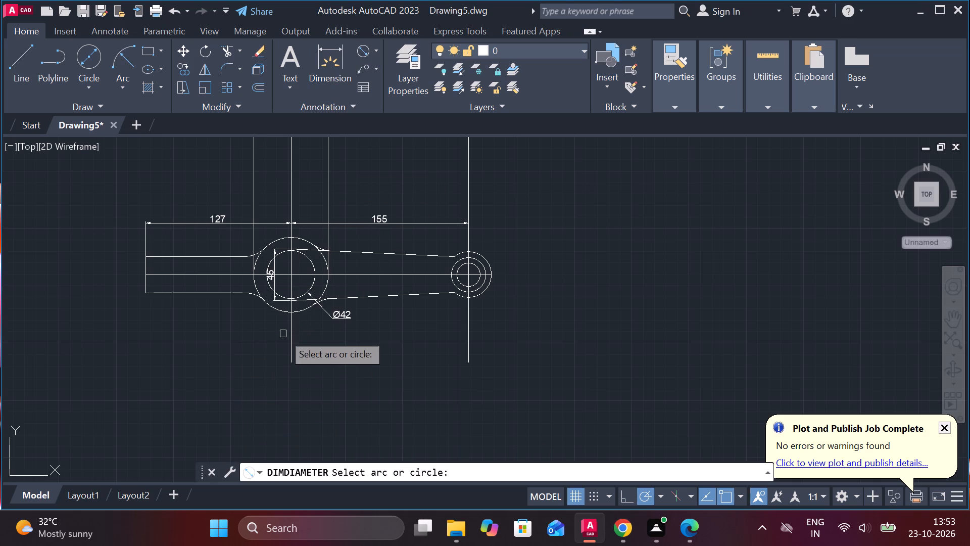
pyautogui.click(283, 311)
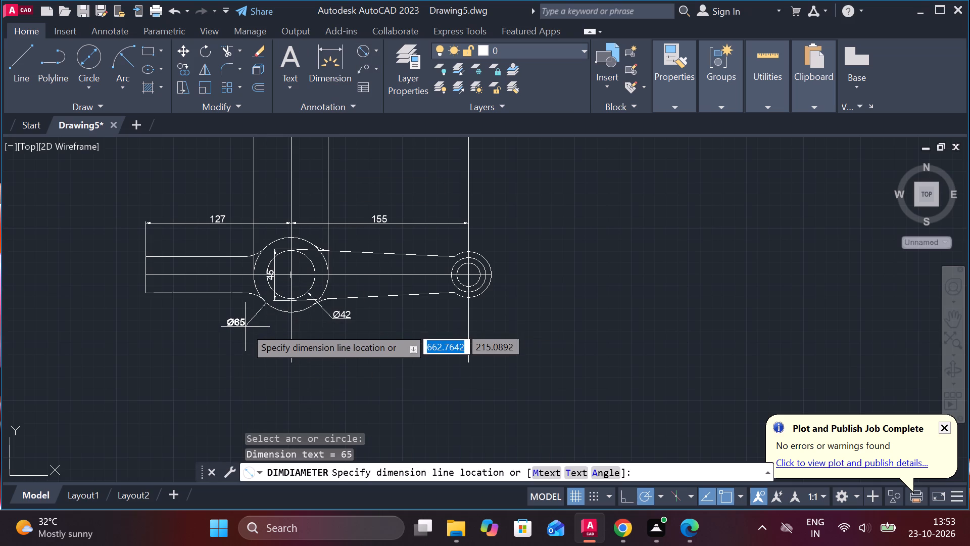
pyautogui.click(245, 320)
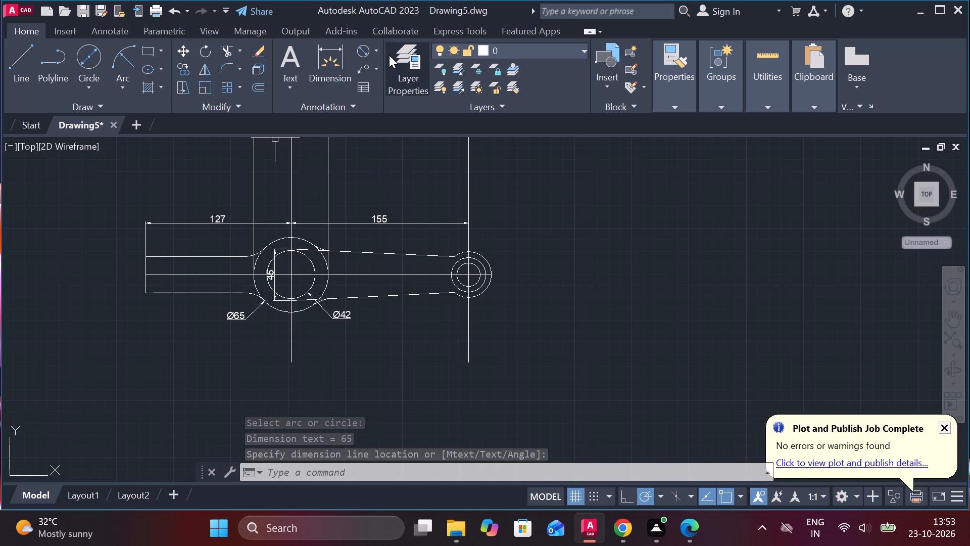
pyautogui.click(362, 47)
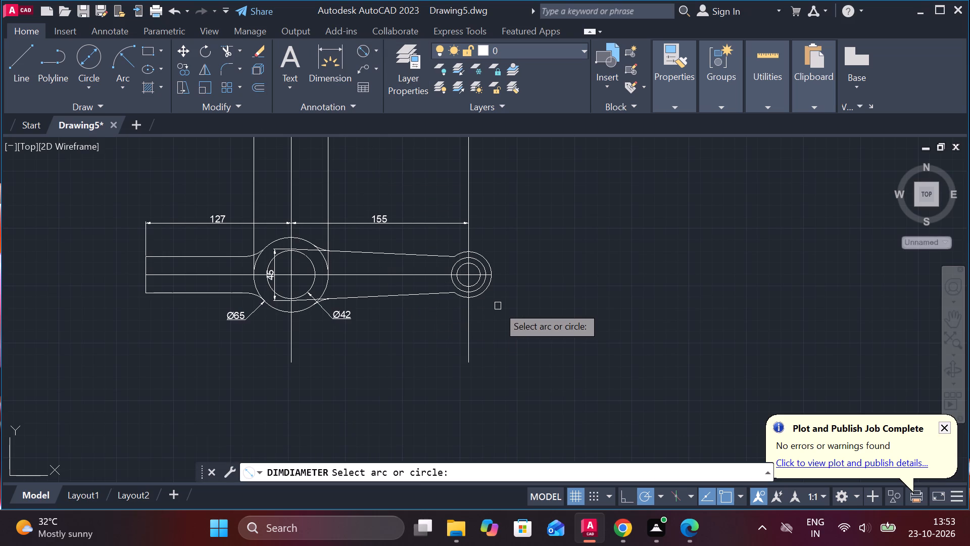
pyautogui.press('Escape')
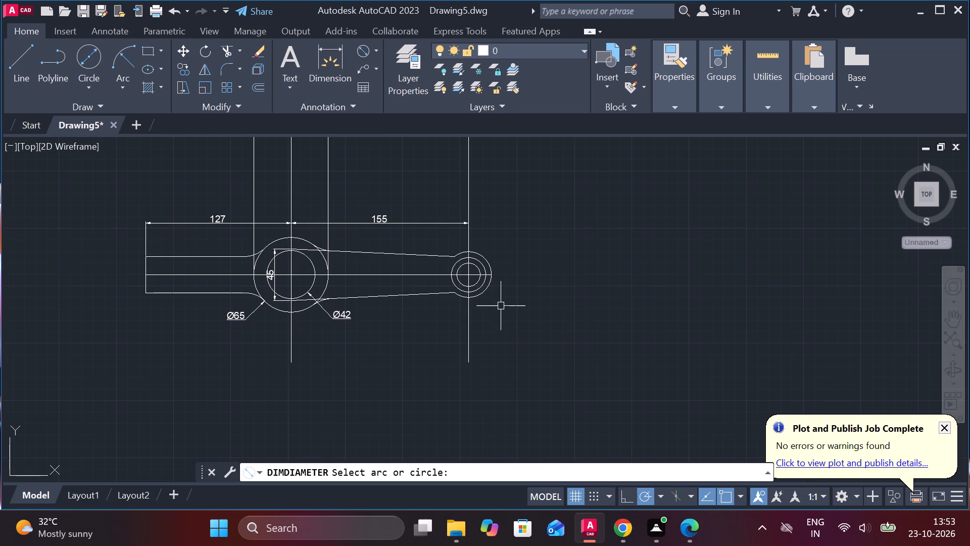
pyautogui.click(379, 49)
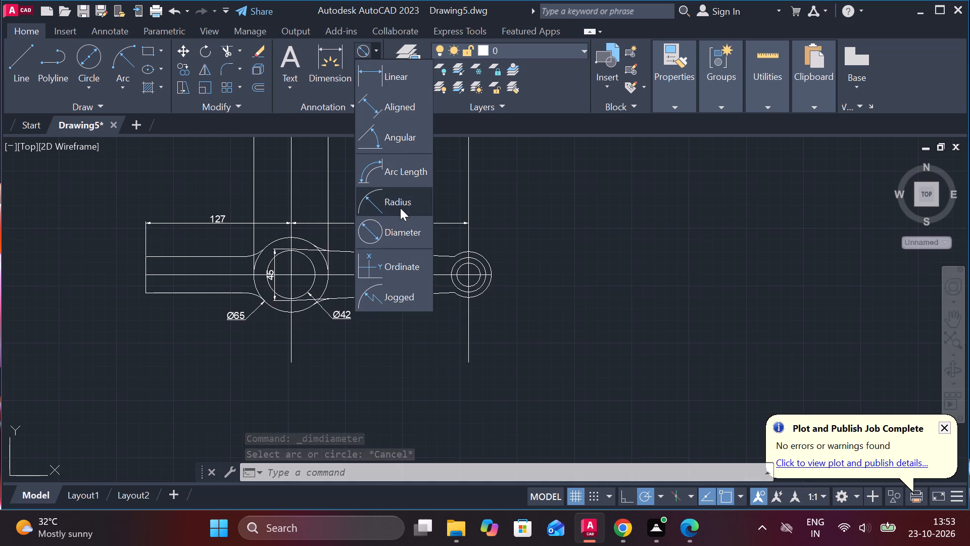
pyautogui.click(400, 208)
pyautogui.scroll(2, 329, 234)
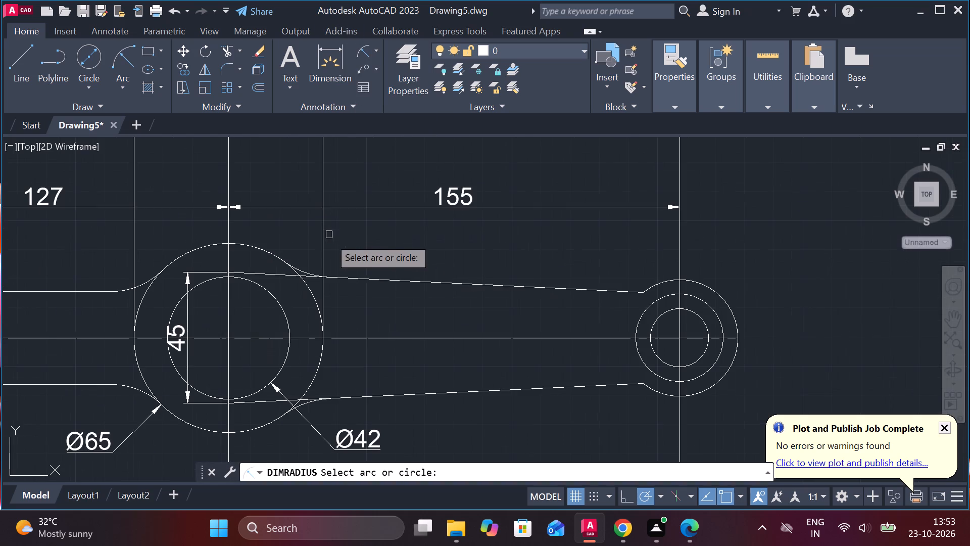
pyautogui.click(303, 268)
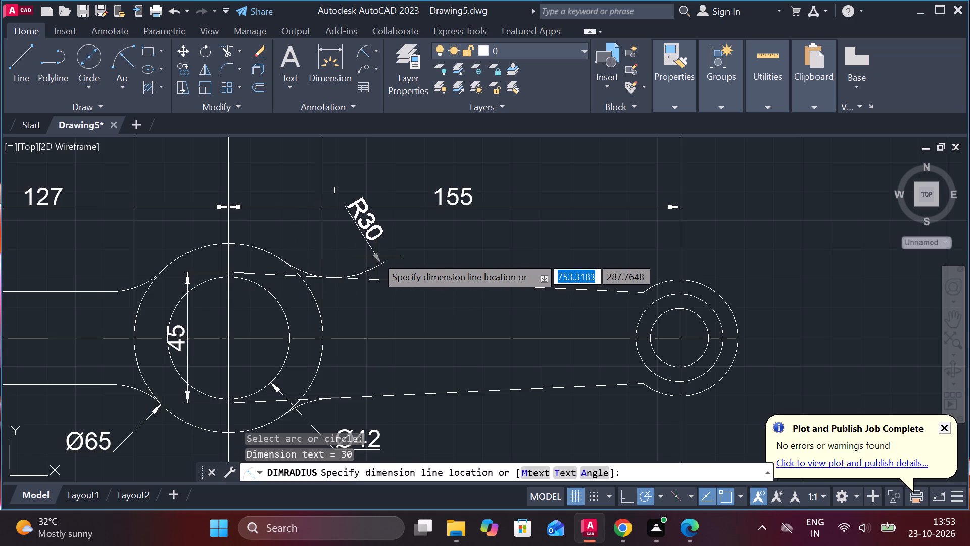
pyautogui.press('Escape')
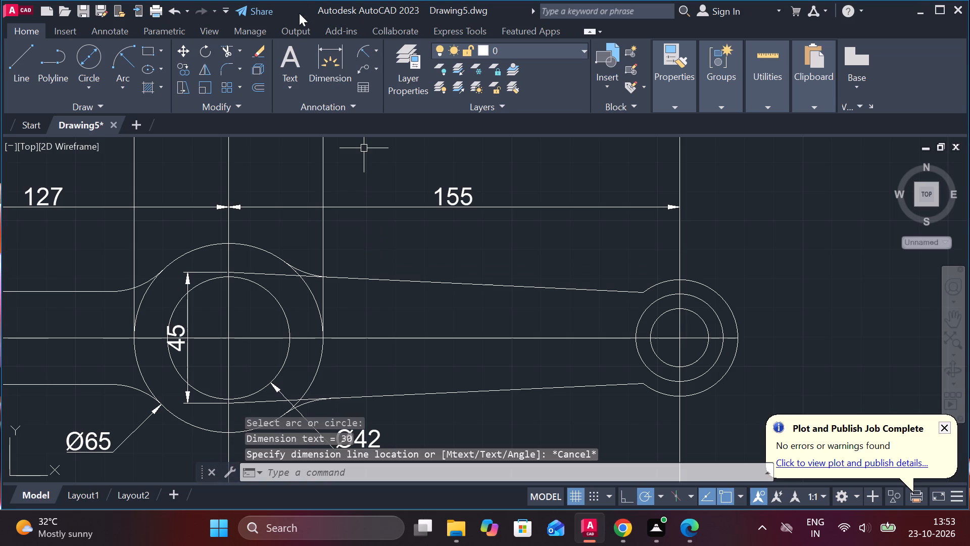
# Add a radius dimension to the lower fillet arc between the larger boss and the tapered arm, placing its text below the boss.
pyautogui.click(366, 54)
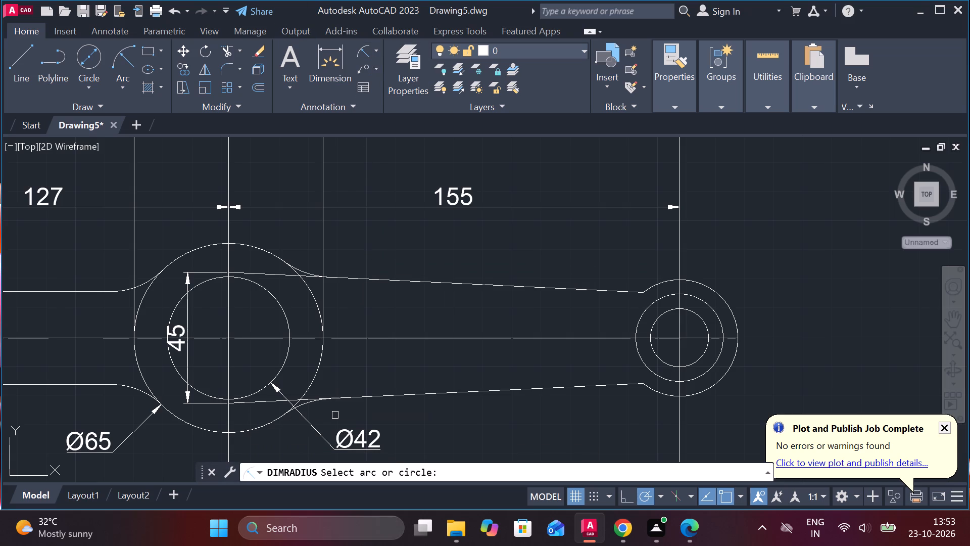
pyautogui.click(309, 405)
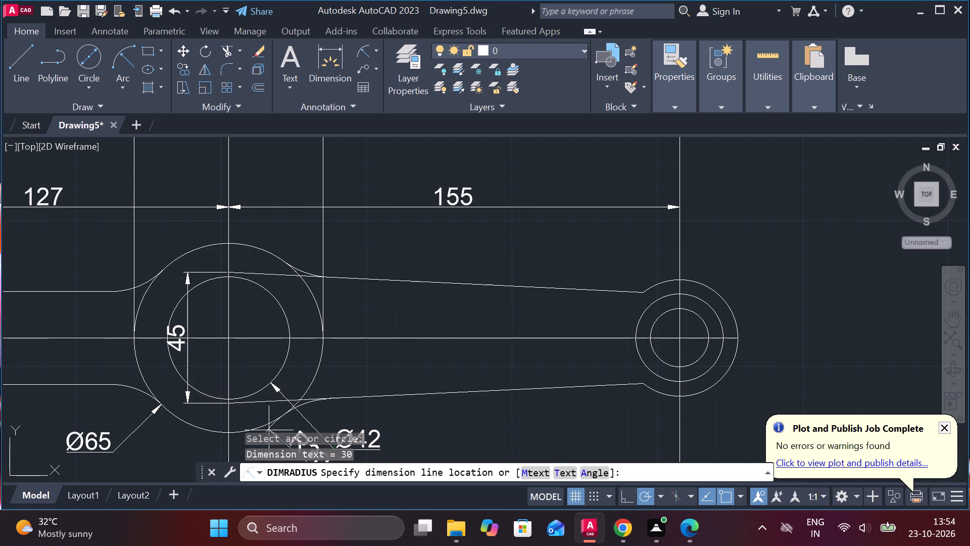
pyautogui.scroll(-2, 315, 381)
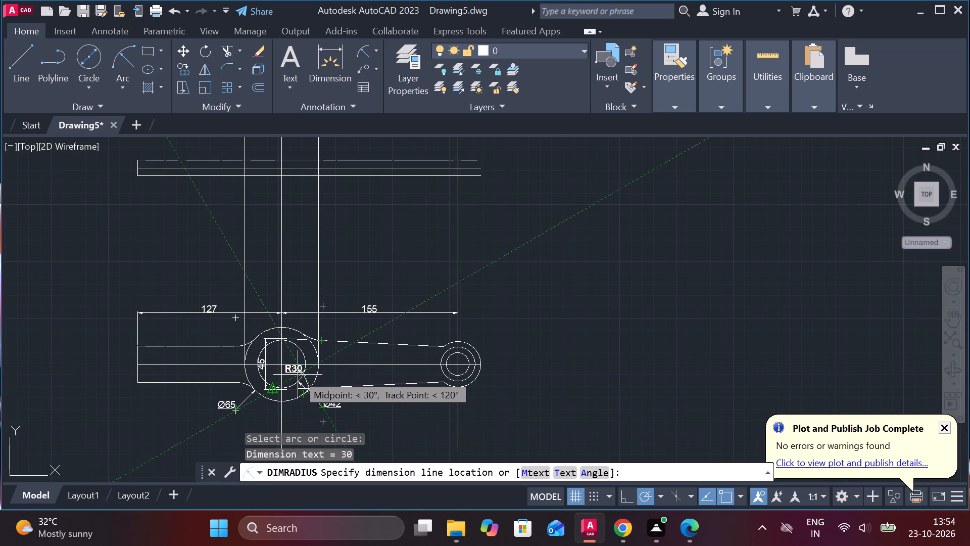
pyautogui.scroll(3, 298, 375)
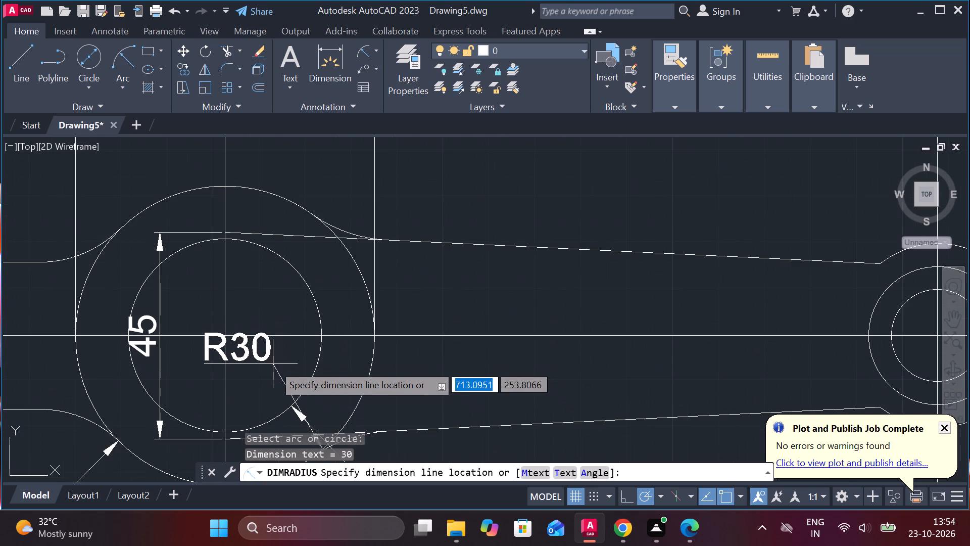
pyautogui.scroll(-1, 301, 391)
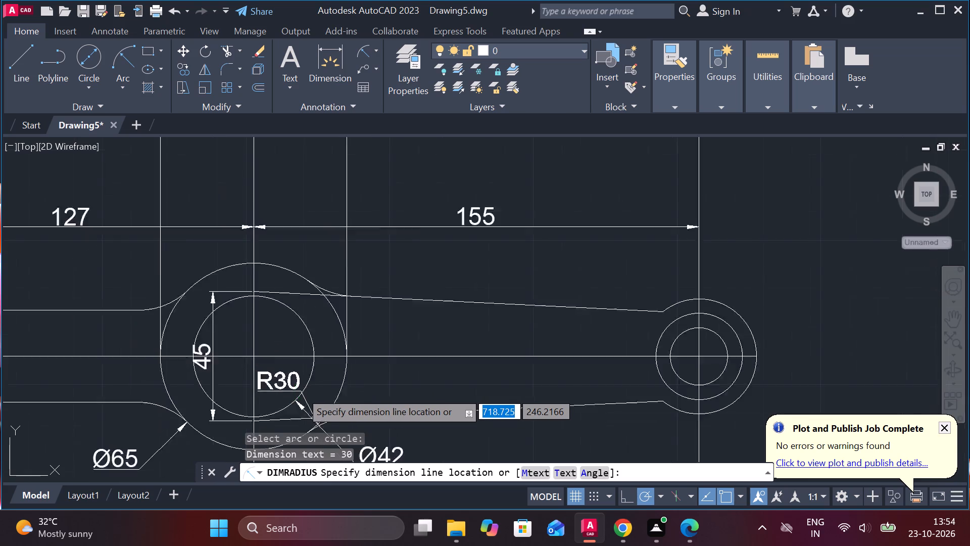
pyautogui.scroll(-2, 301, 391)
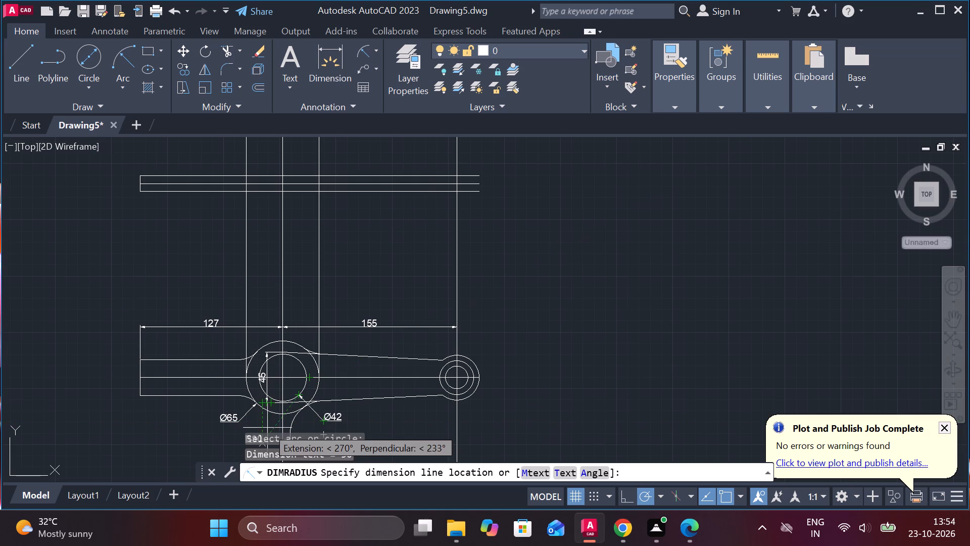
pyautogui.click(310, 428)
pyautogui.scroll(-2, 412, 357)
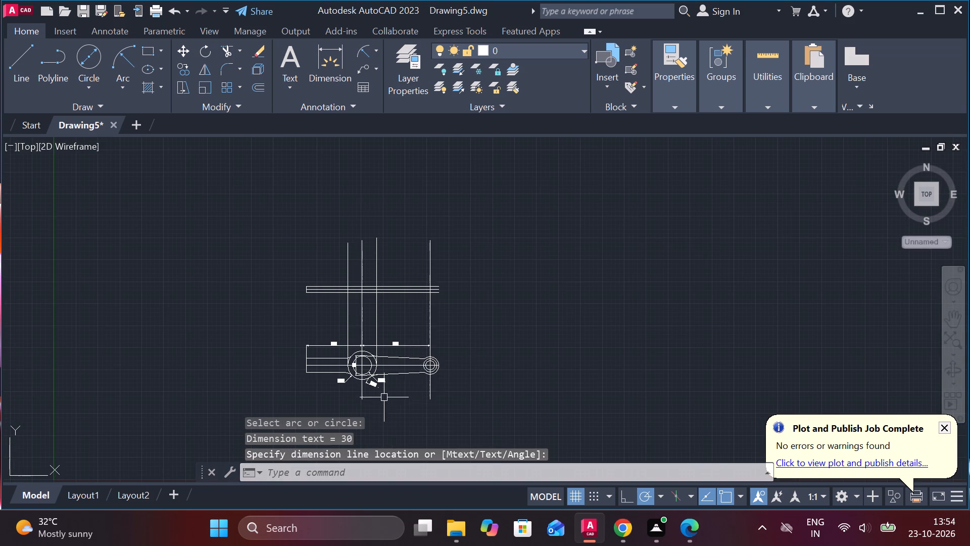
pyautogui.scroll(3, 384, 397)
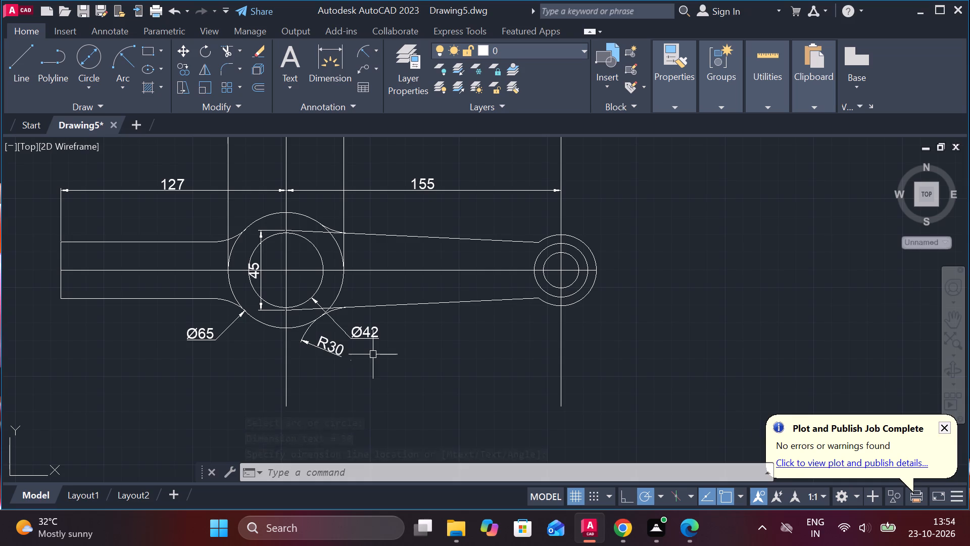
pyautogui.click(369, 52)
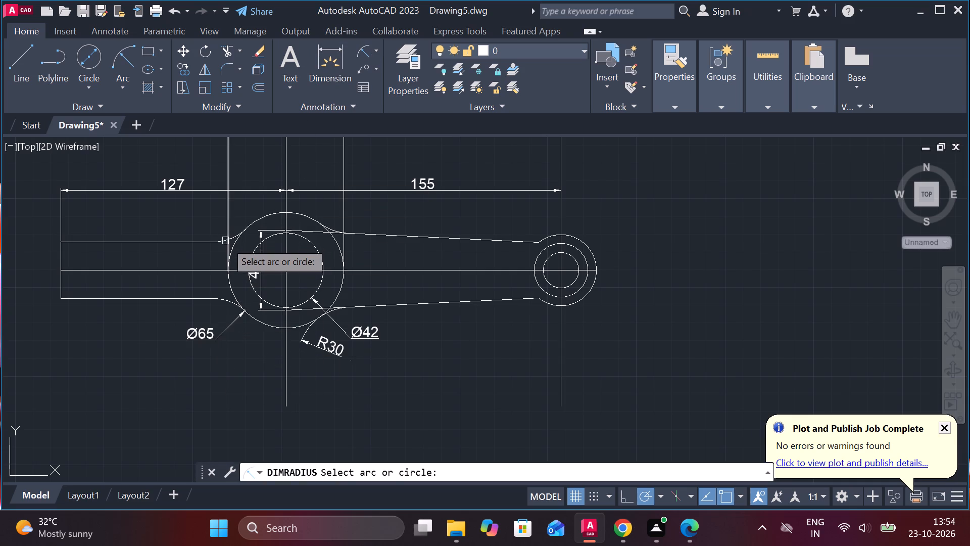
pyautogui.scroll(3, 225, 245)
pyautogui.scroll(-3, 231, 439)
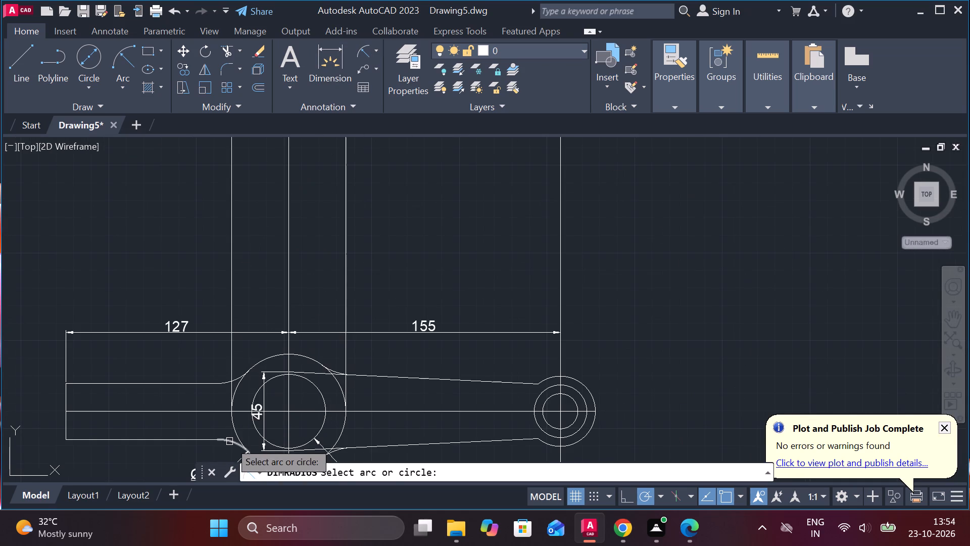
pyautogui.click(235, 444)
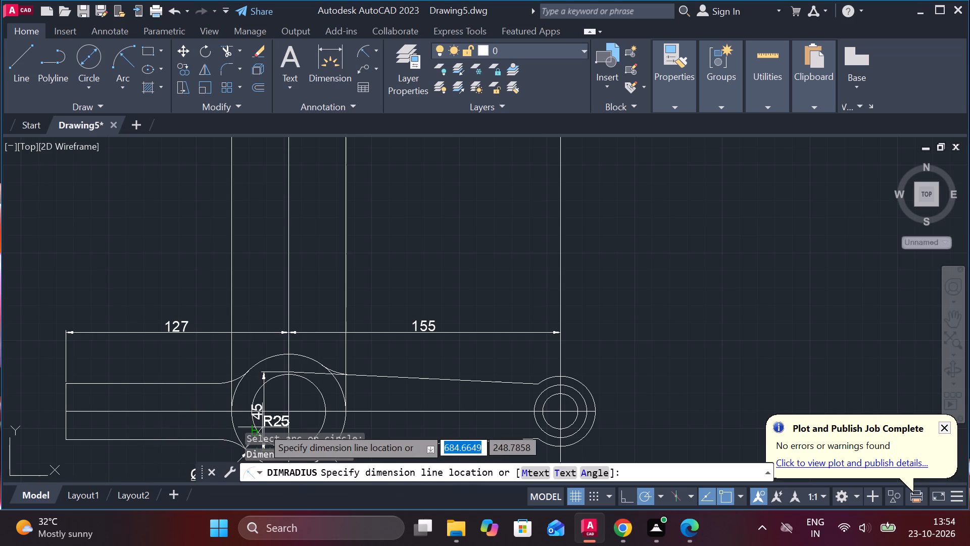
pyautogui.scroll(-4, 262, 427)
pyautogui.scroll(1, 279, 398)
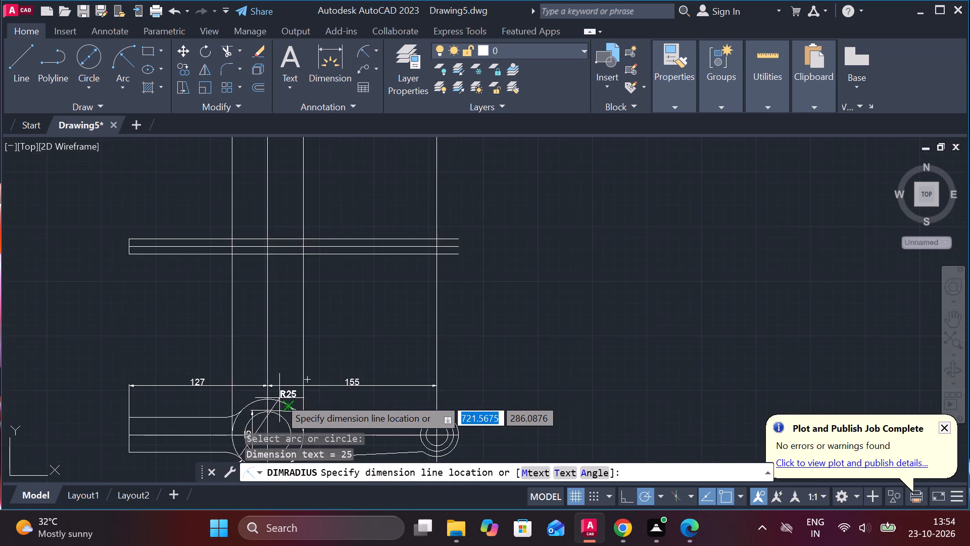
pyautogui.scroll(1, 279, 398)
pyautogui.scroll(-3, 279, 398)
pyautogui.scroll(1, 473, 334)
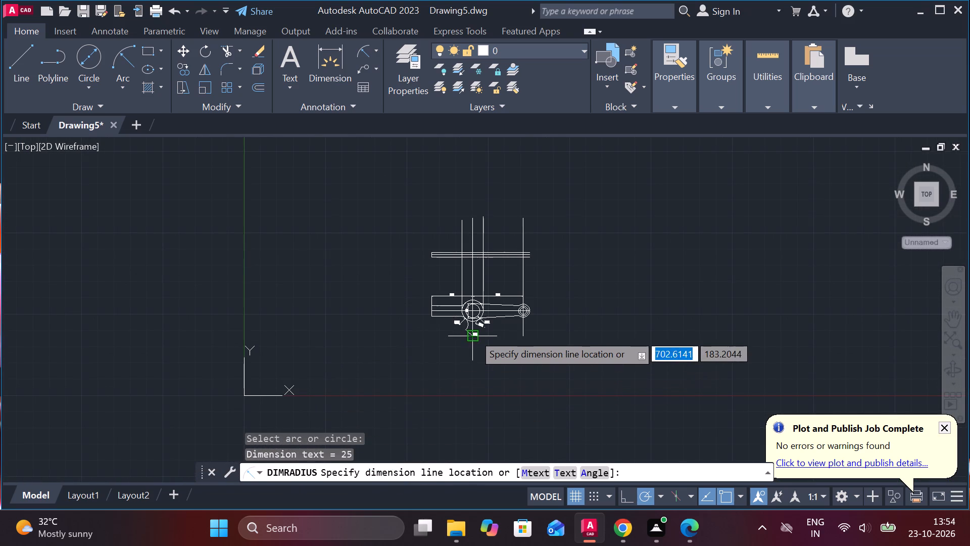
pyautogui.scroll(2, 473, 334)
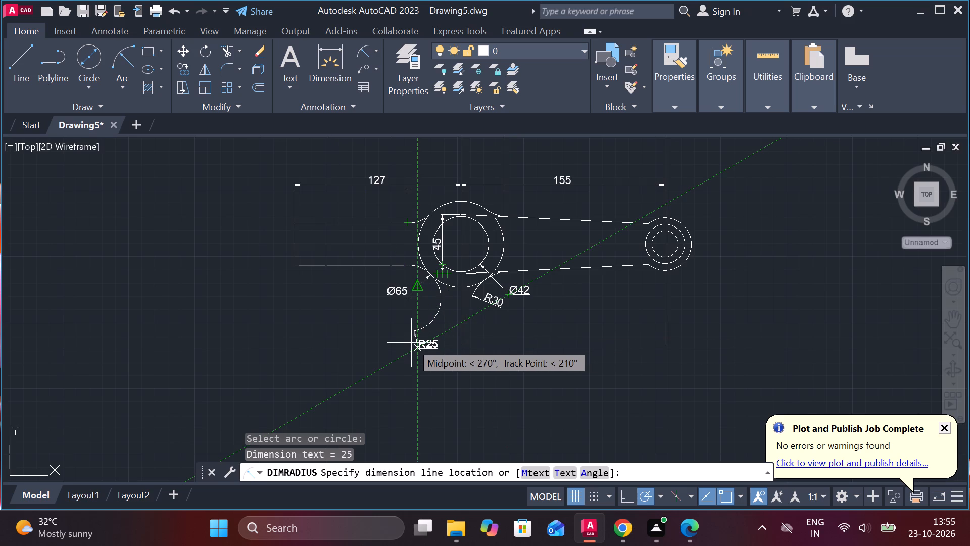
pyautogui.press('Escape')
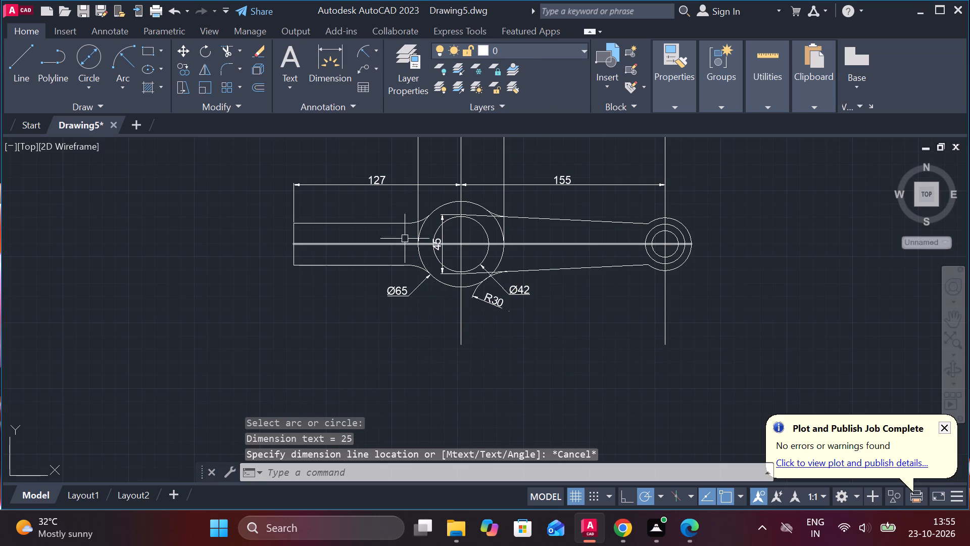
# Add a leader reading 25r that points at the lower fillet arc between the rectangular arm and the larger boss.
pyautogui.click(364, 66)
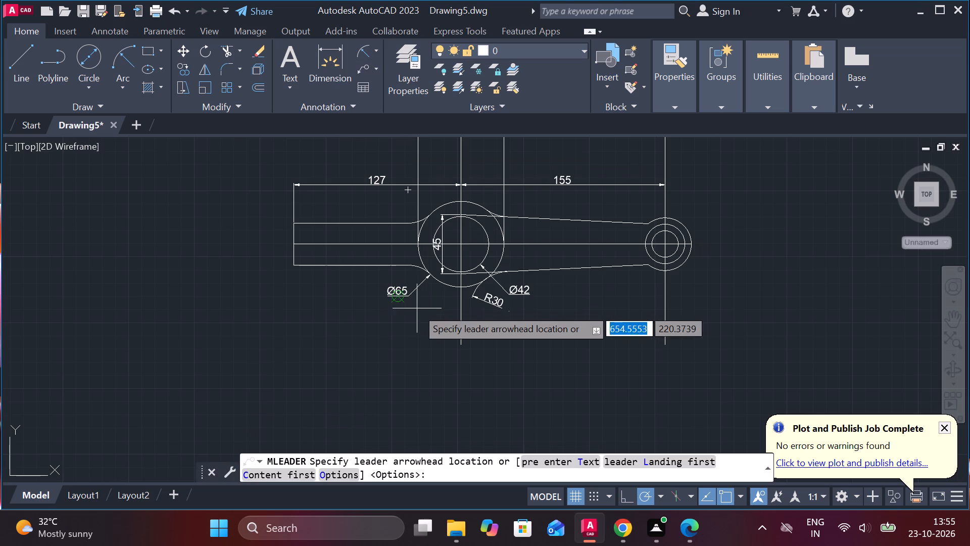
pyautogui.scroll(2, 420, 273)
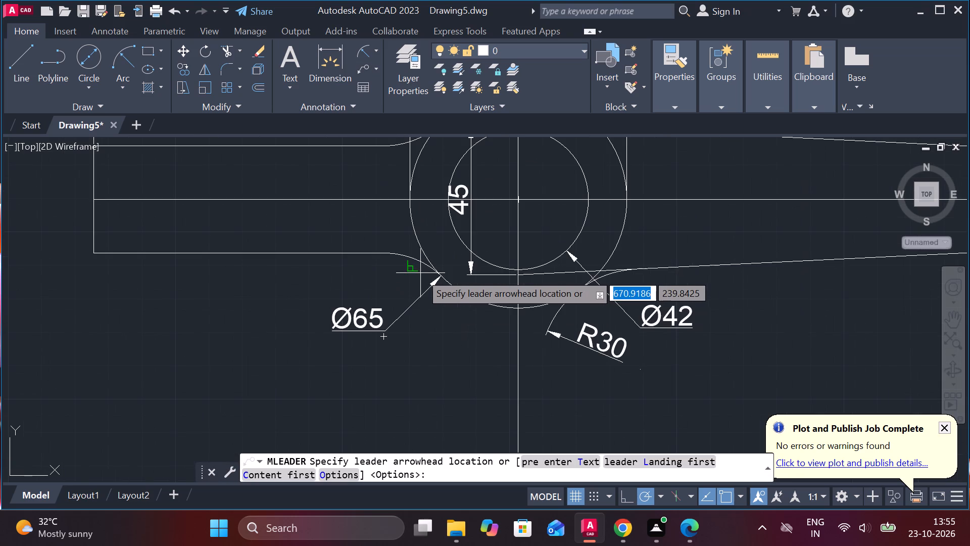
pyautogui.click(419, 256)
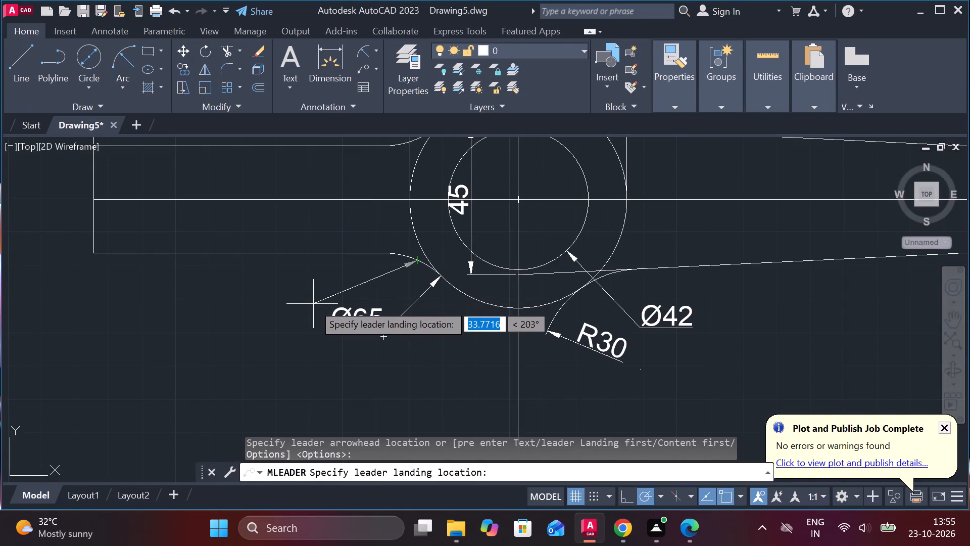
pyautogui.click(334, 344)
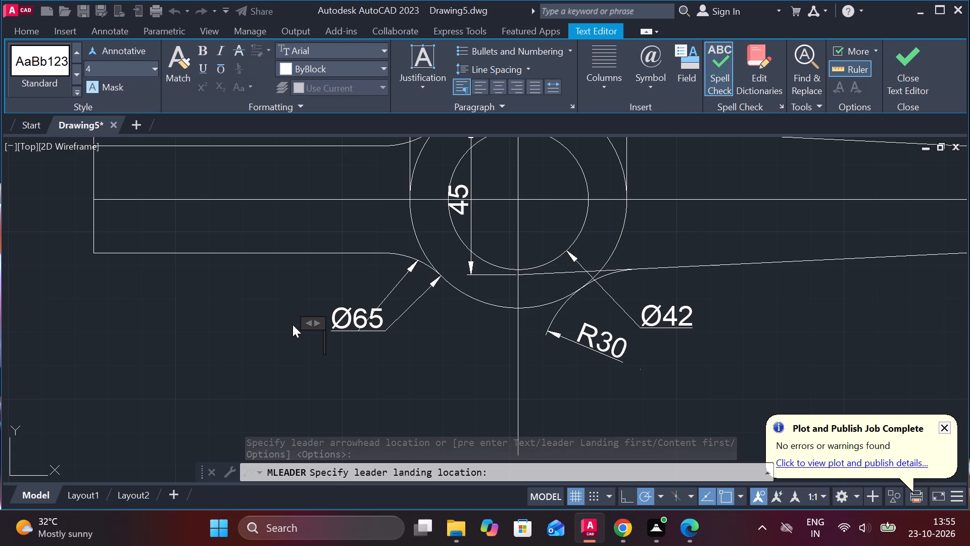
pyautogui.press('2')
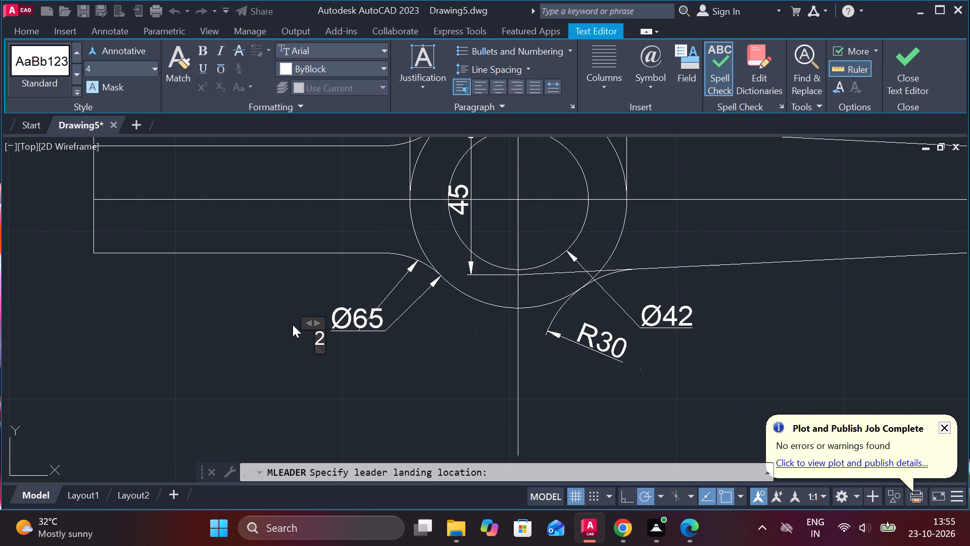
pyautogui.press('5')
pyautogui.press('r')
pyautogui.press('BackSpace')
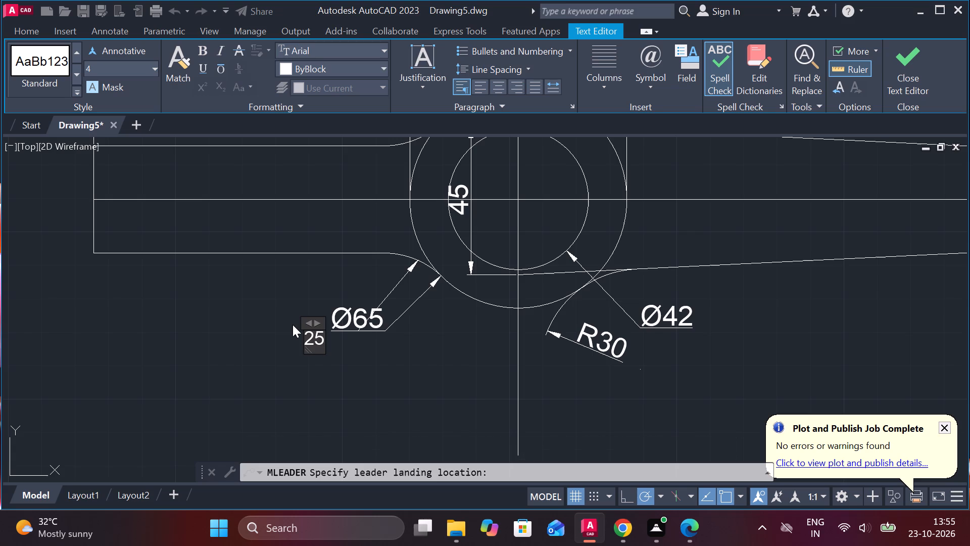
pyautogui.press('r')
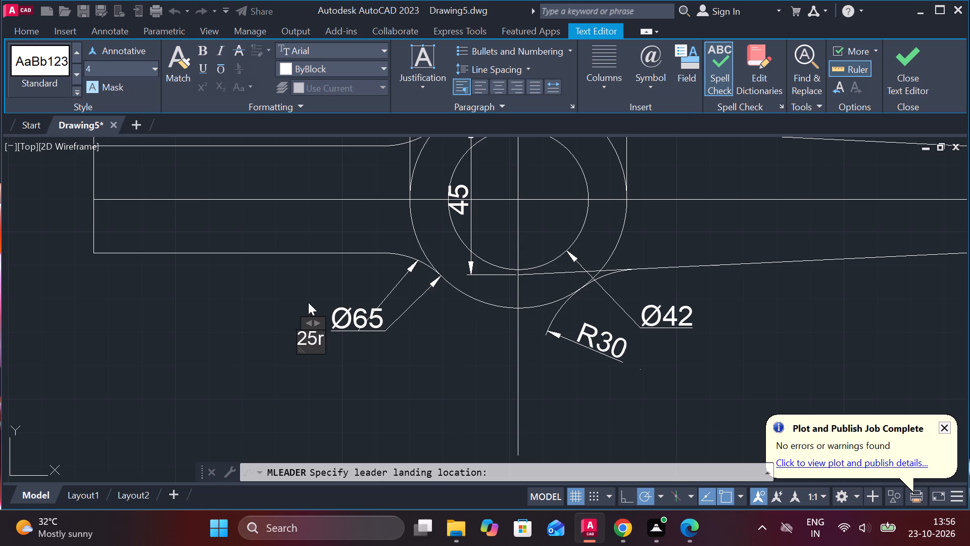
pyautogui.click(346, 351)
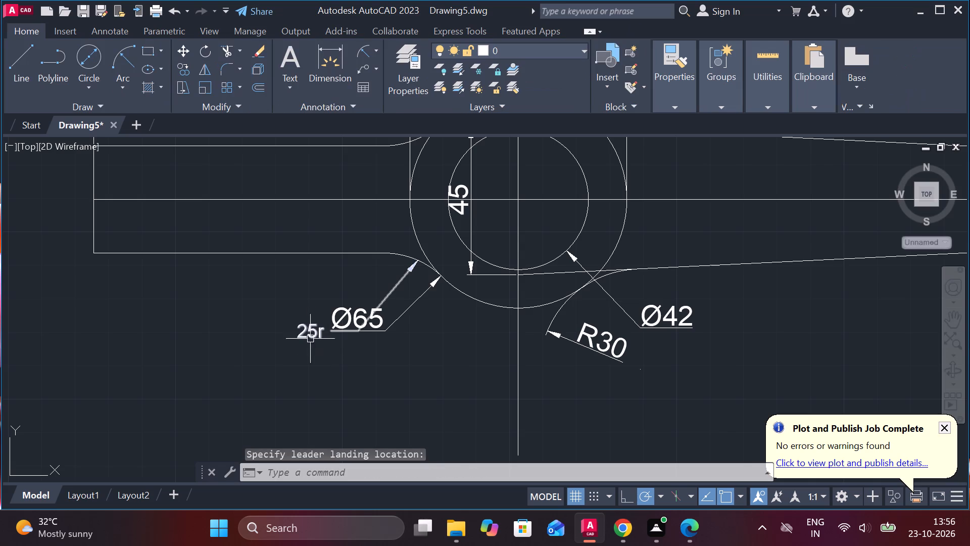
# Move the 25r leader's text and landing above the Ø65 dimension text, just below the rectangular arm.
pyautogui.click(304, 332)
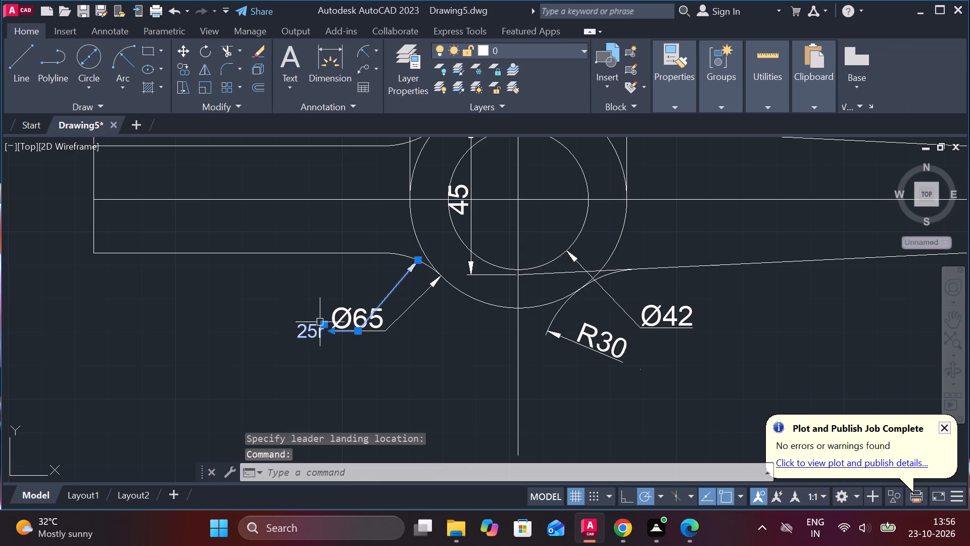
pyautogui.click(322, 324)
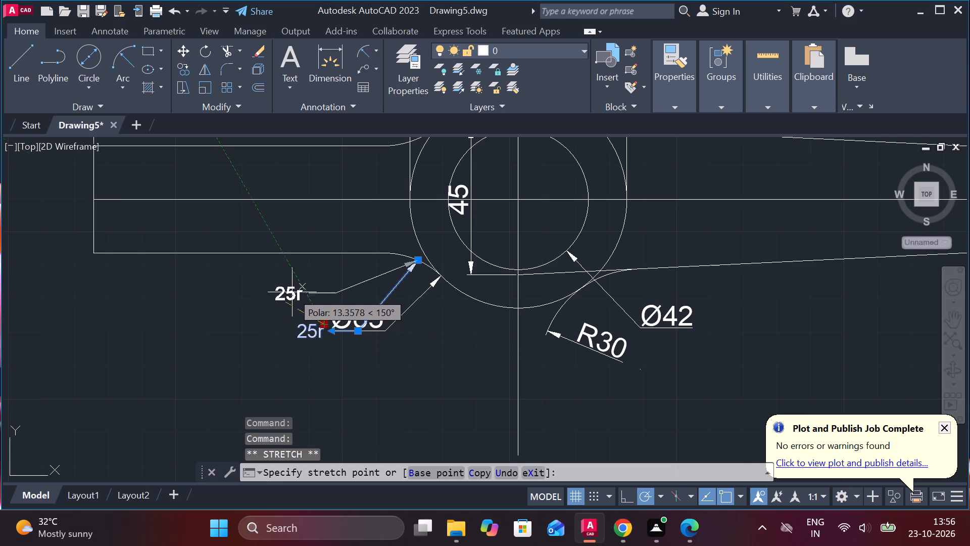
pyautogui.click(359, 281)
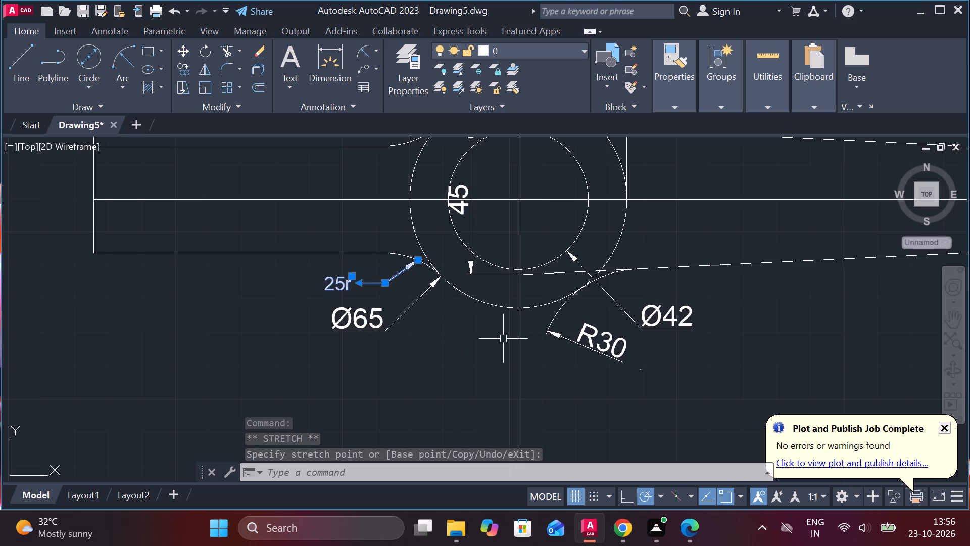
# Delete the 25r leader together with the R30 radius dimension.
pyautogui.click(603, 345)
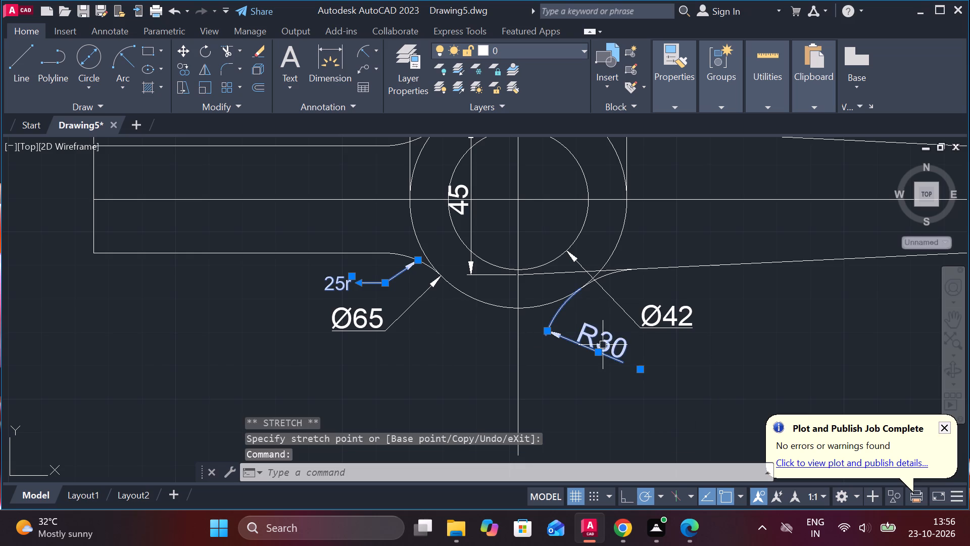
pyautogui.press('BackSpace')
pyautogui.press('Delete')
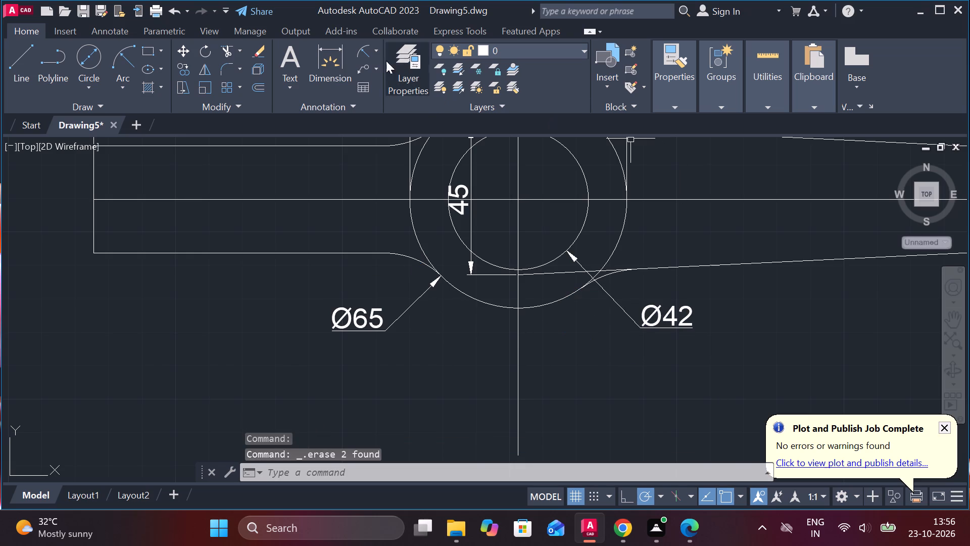
# Add a leader reading 30r that points at the lower fillet arc between the larger boss and the tapered arm.
pyautogui.click(373, 64)
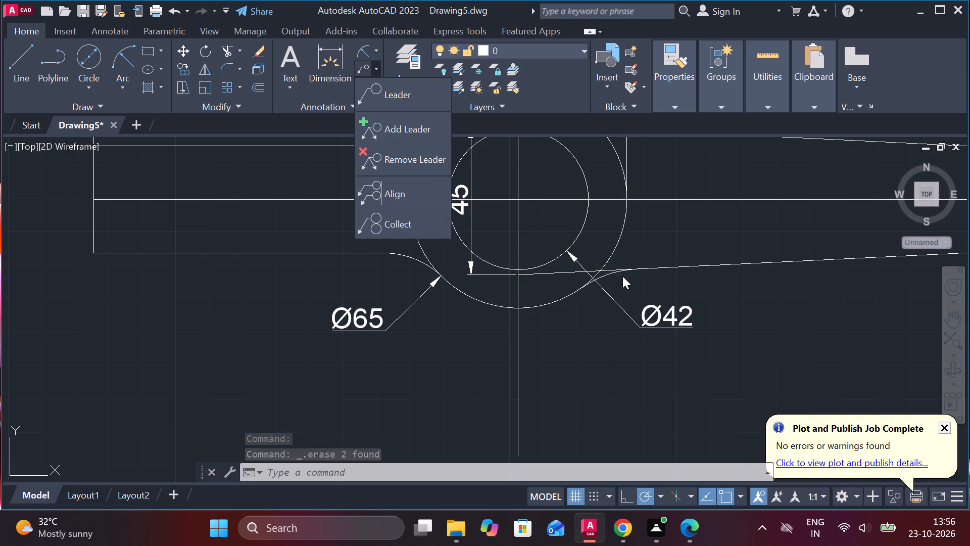
pyautogui.doubleClick(363, 66)
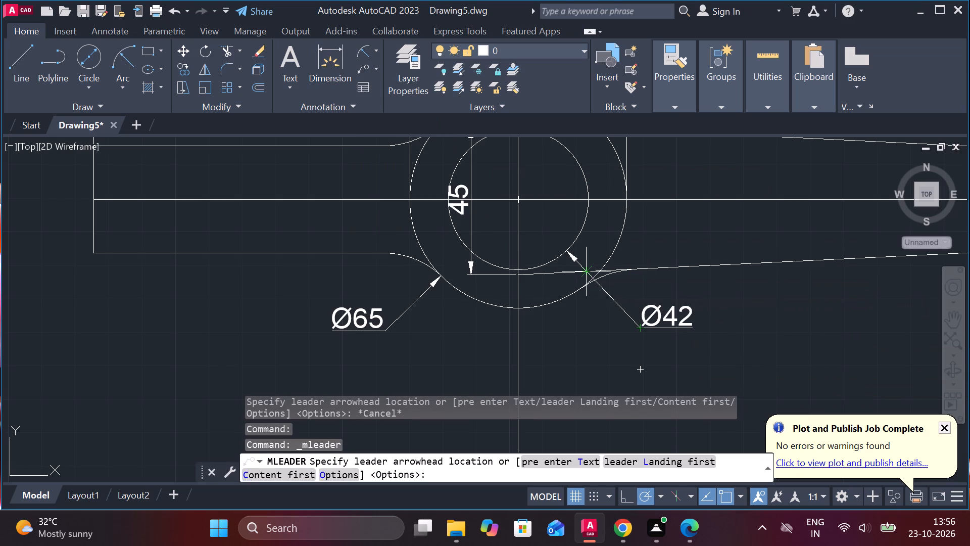
pyautogui.scroll(3, 604, 277)
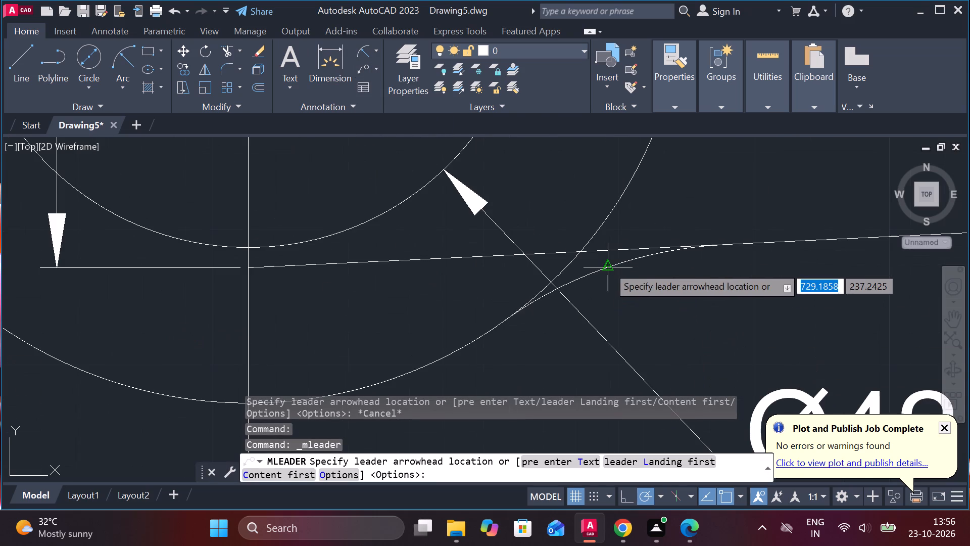
pyautogui.click(608, 266)
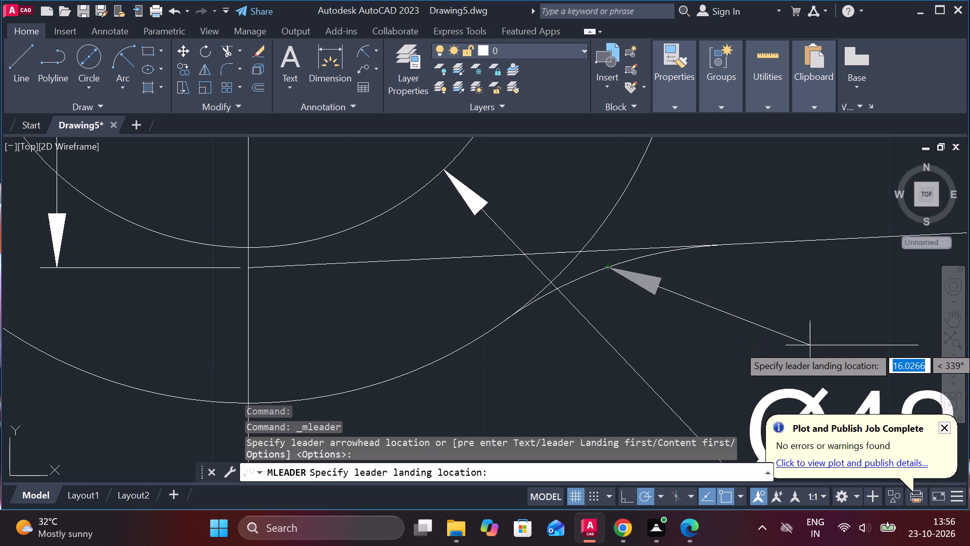
pyautogui.click(782, 316)
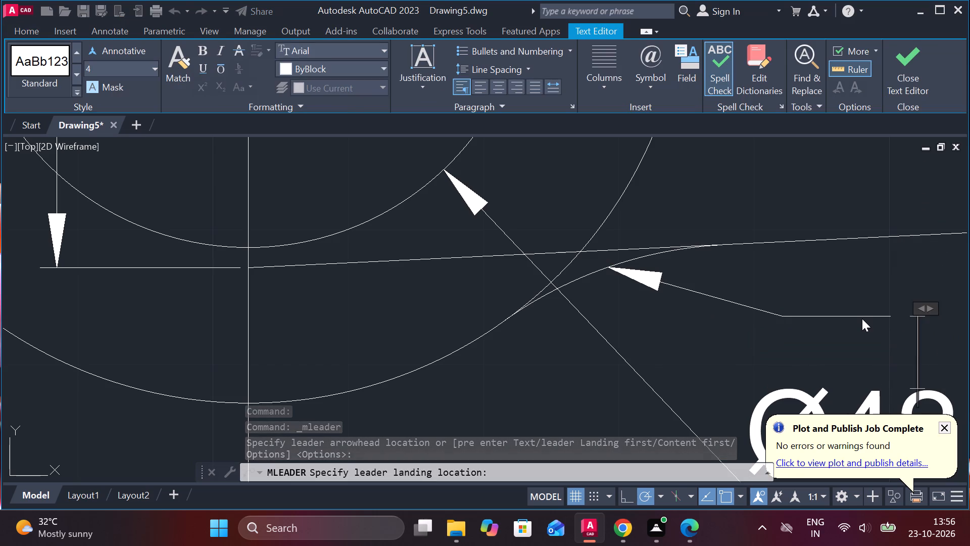
pyautogui.press('3')
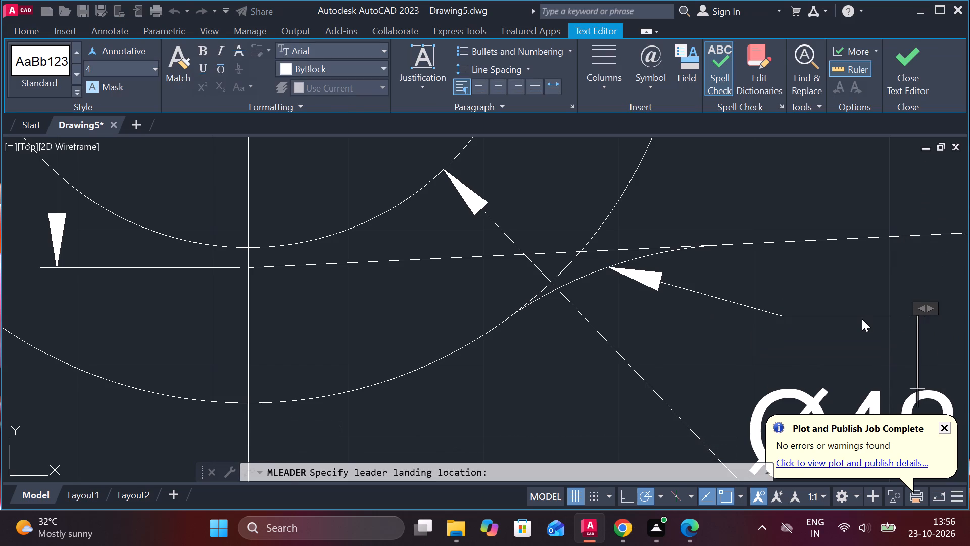
pyautogui.press('0')
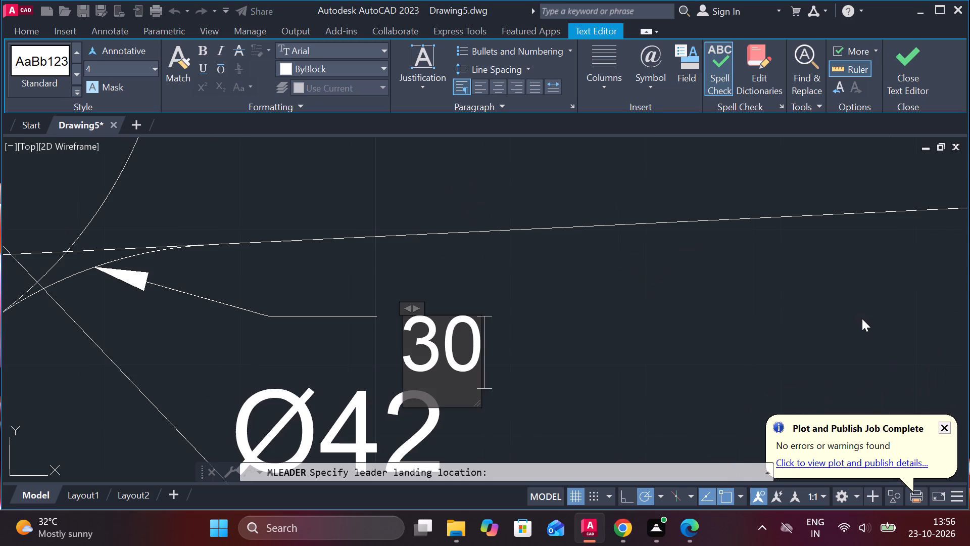
pyautogui.press('r')
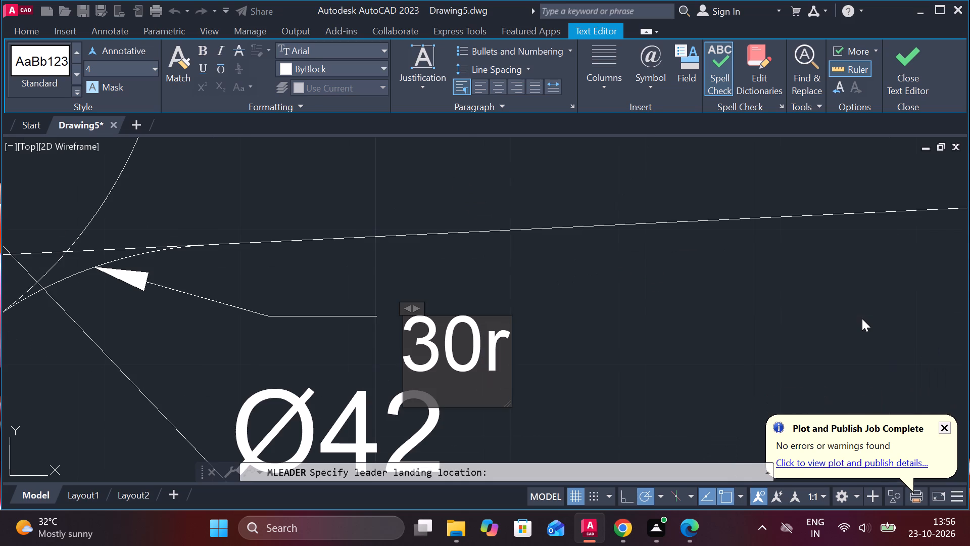
pyautogui.click(672, 356)
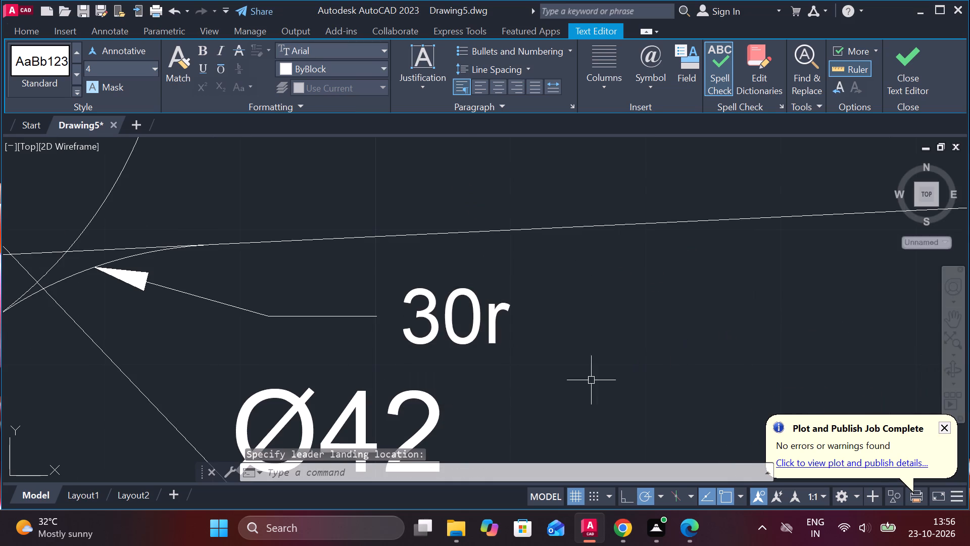
# Add a radius dimension to the small boss's outer arc, placing its text above and outside the boss.
pyautogui.scroll(-4, 507, 350)
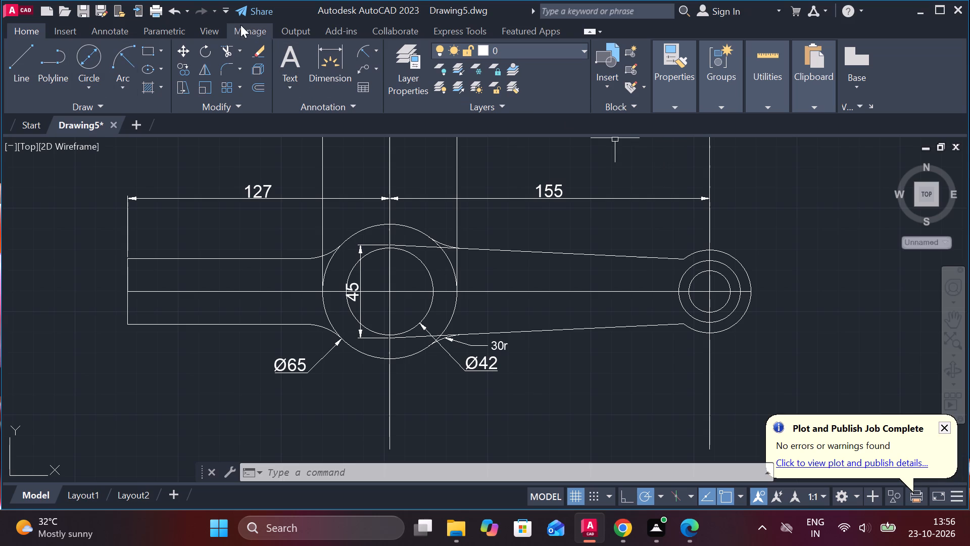
pyautogui.click(363, 58)
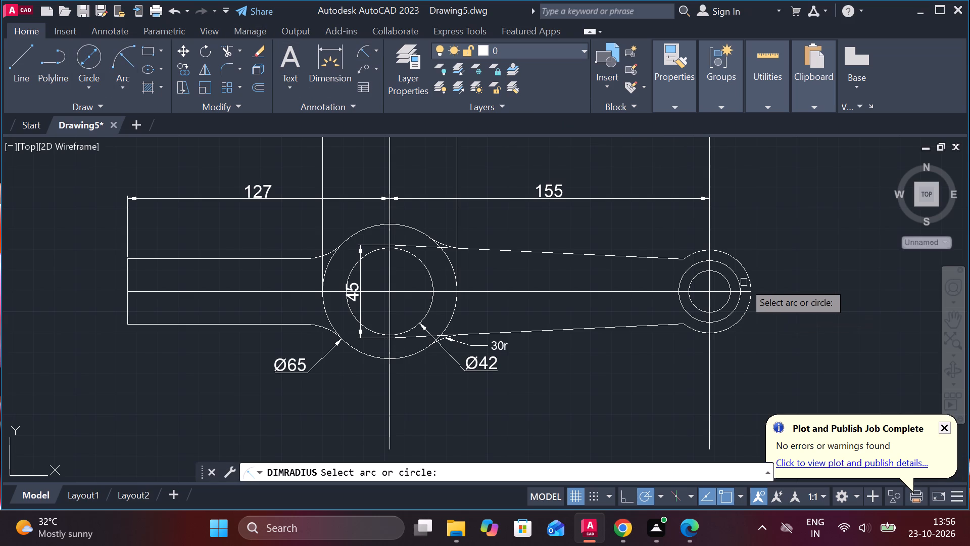
pyautogui.click(740, 258)
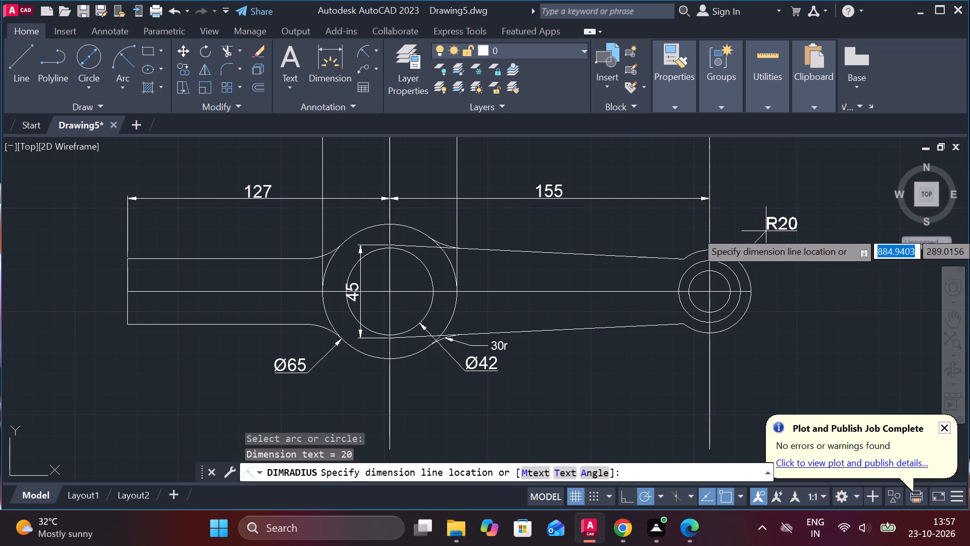
pyautogui.click(766, 231)
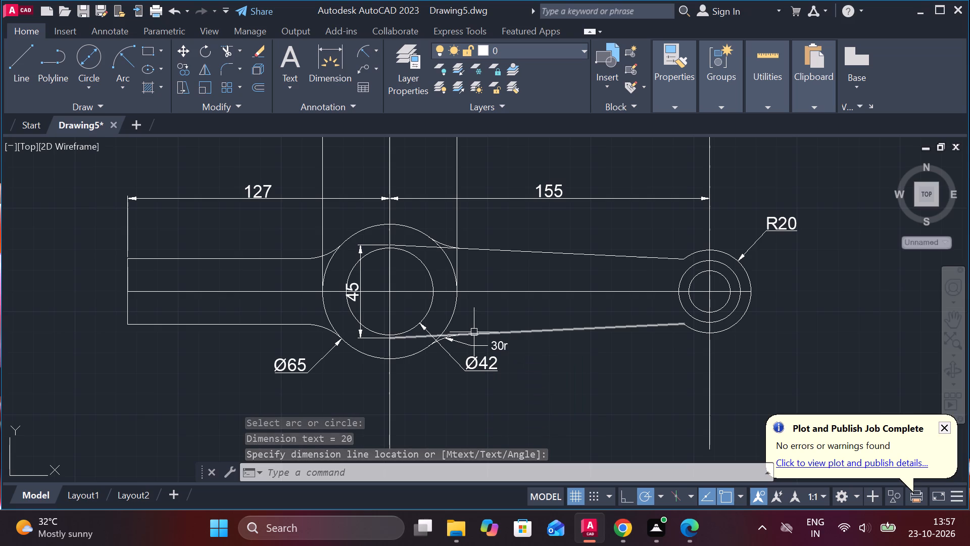
# Add a vertical linear dimension between the lower and upper edges of the rectangular arm, inside the arm.
pyautogui.click(375, 51)
pyautogui.click(377, 77)
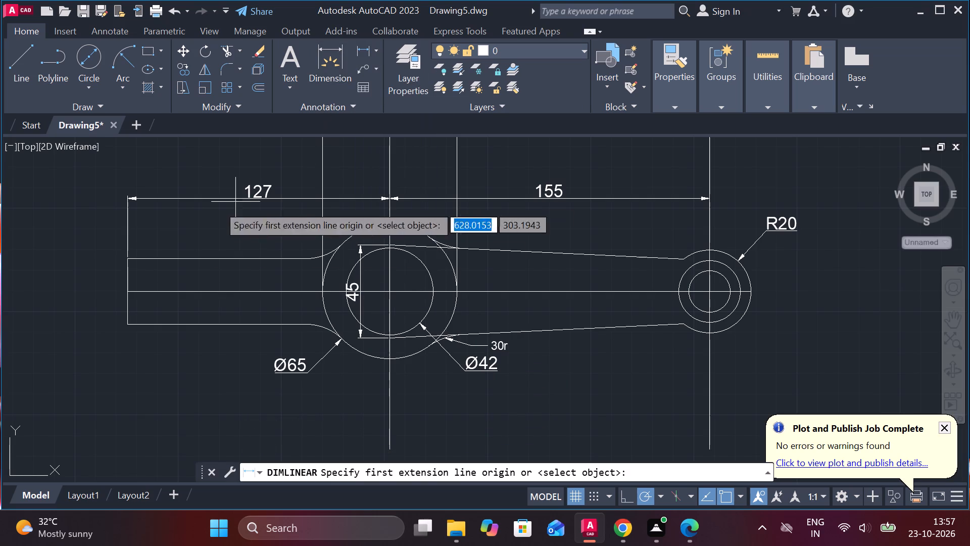
pyautogui.click(191, 326)
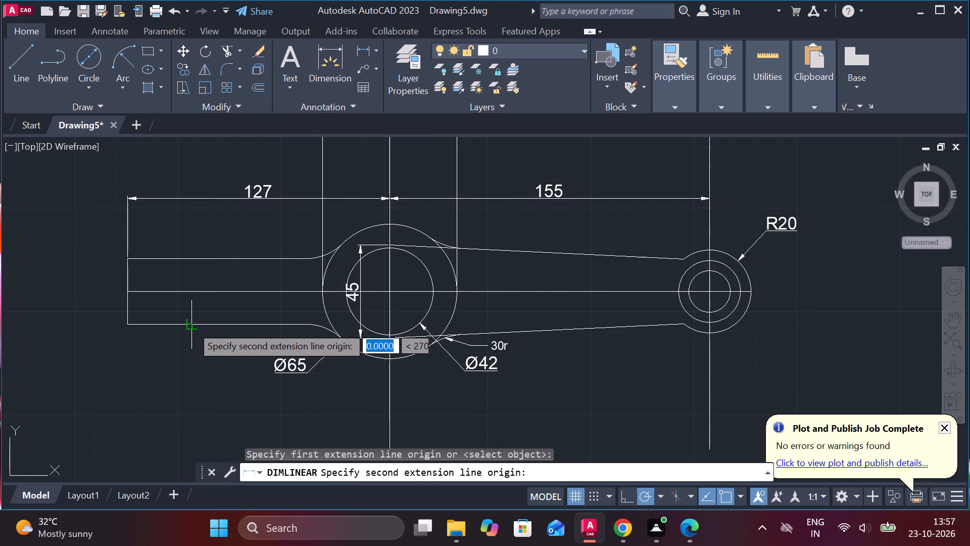
pyautogui.click(196, 257)
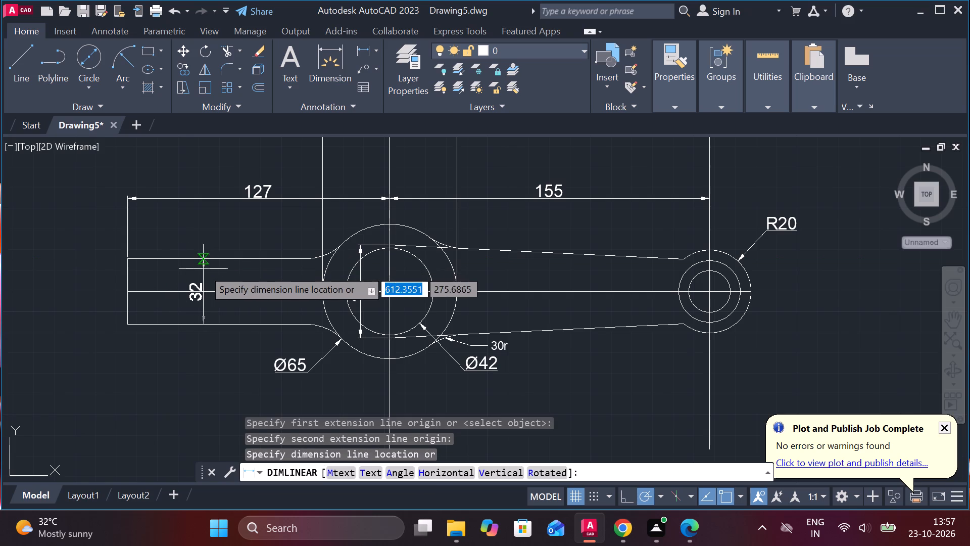
pyautogui.click(203, 269)
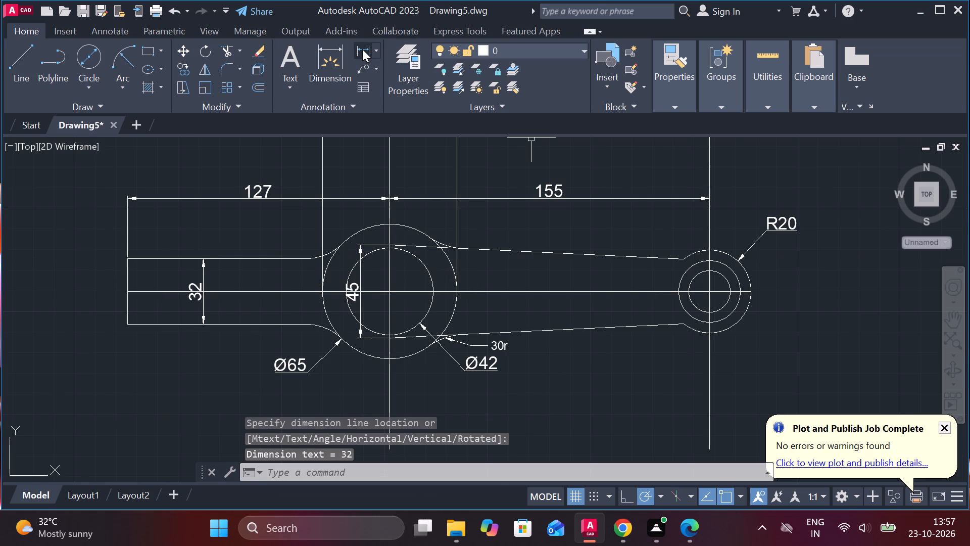
# Add a vertical linear dimension across the middle circle of the small boss, from top to bottom quadrant, placed outside the boss's free end.
pyautogui.click(362, 49)
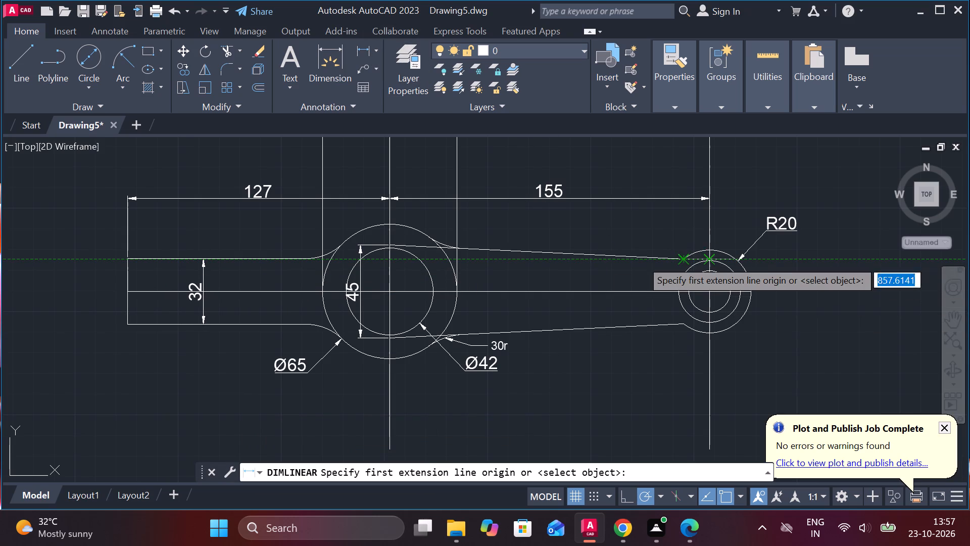
pyautogui.scroll(3, 707, 260)
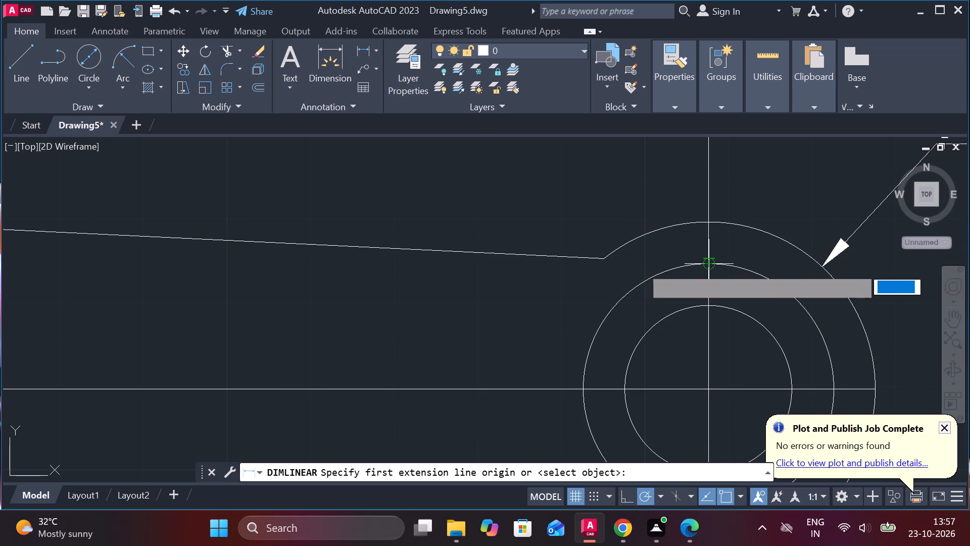
pyautogui.click(712, 267)
pyautogui.scroll(-4, 731, 277)
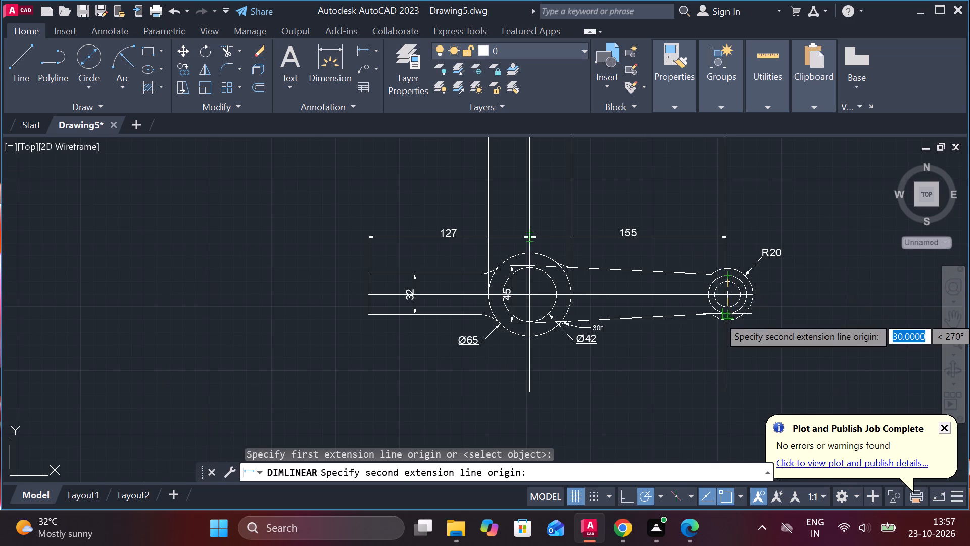
pyautogui.scroll(4, 725, 316)
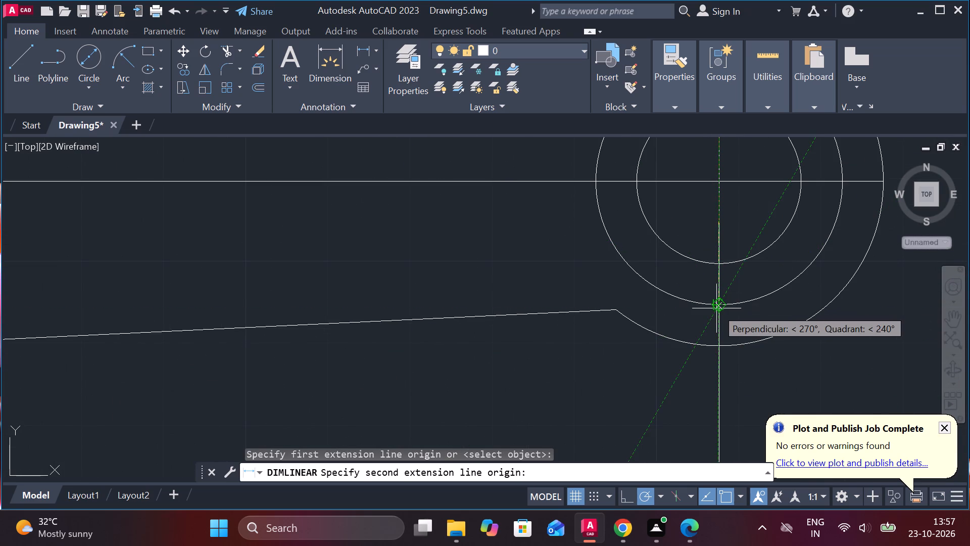
pyautogui.click(716, 302)
pyautogui.scroll(-1, 796, 296)
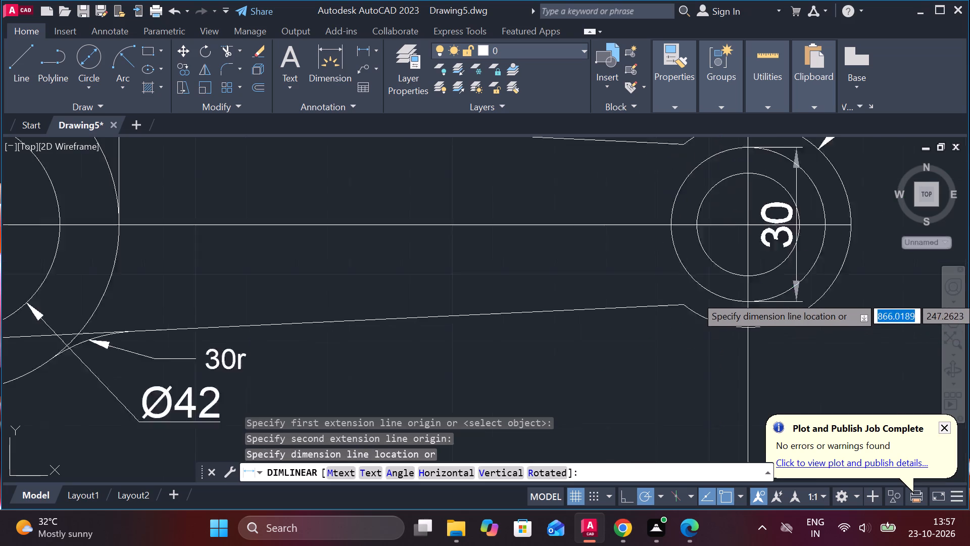
pyautogui.scroll(-2, 796, 296)
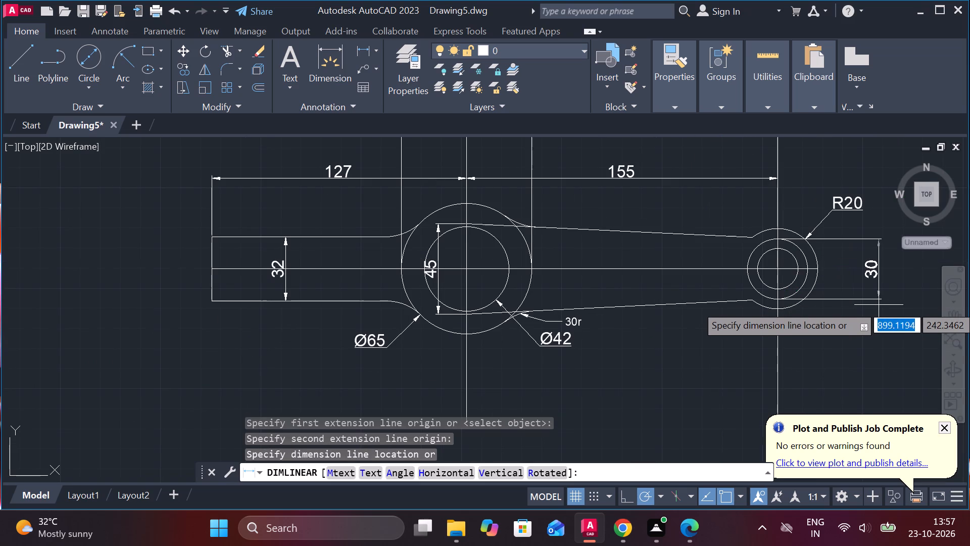
pyautogui.click(849, 306)
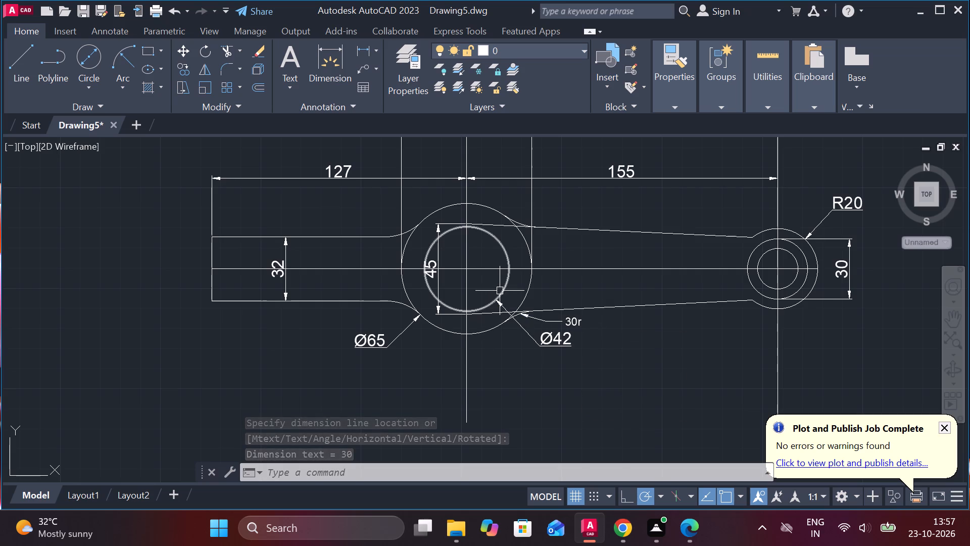
# Copy the bottom horizontal line of the upper view 54 units straight up.
pyautogui.scroll(-2, 503, 287)
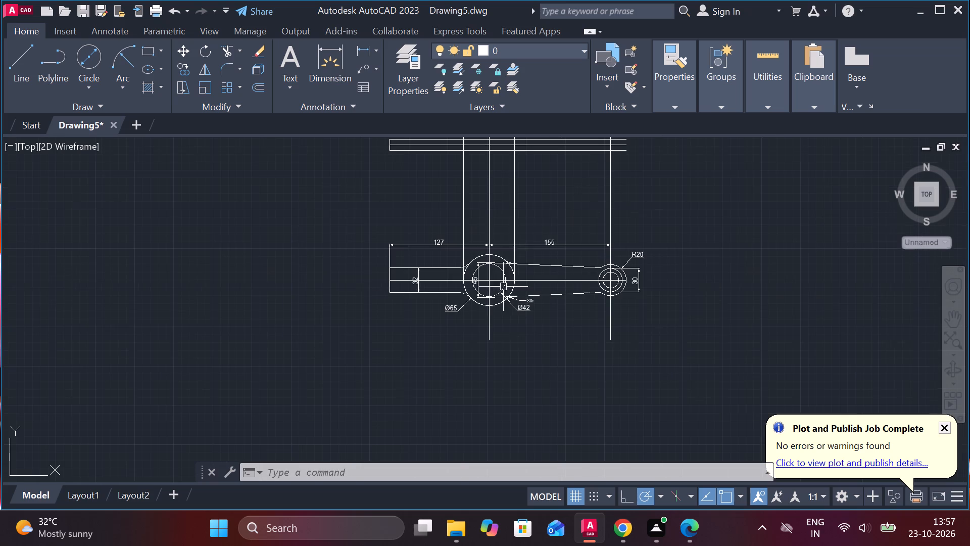
pyautogui.scroll(-3, 501, 182)
pyautogui.scroll(1, 502, 171)
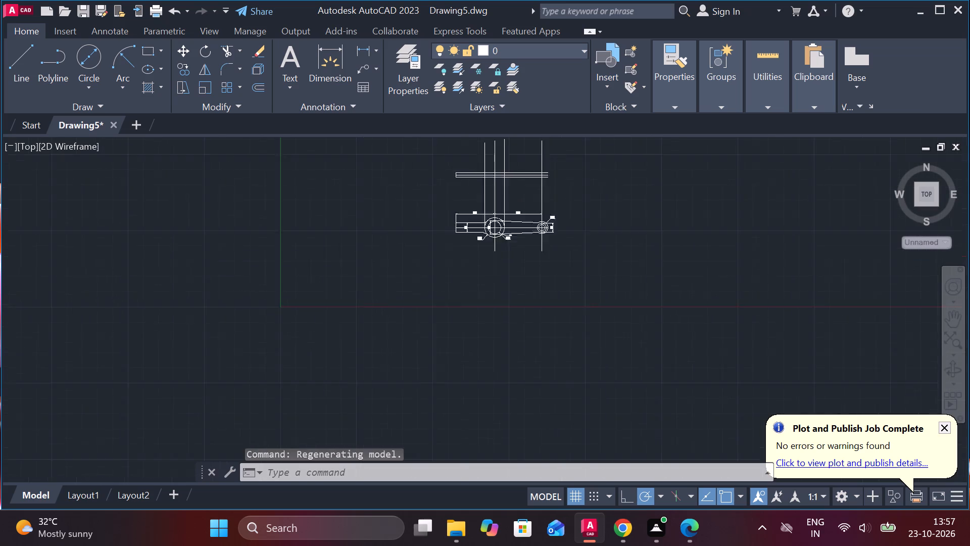
pyautogui.scroll(3, 502, 171)
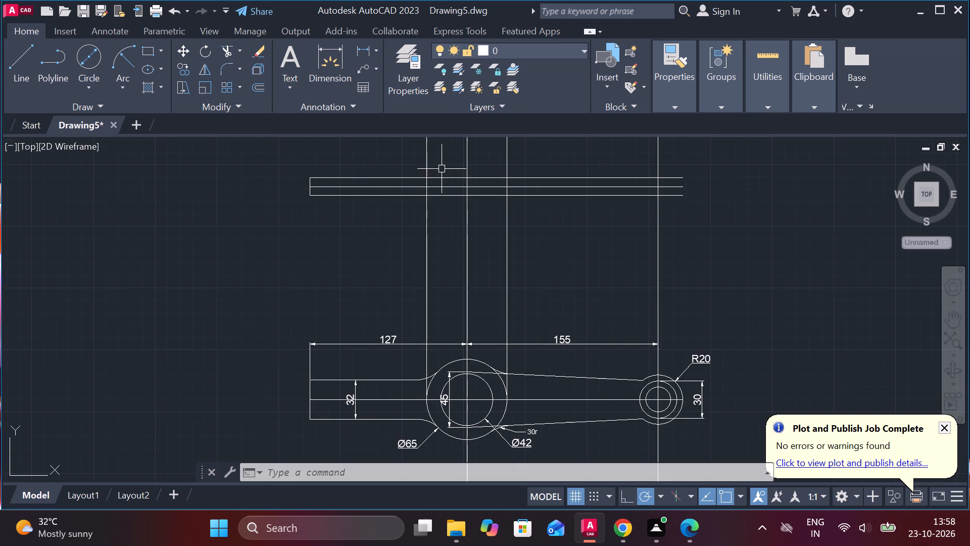
pyautogui.click(468, 196)
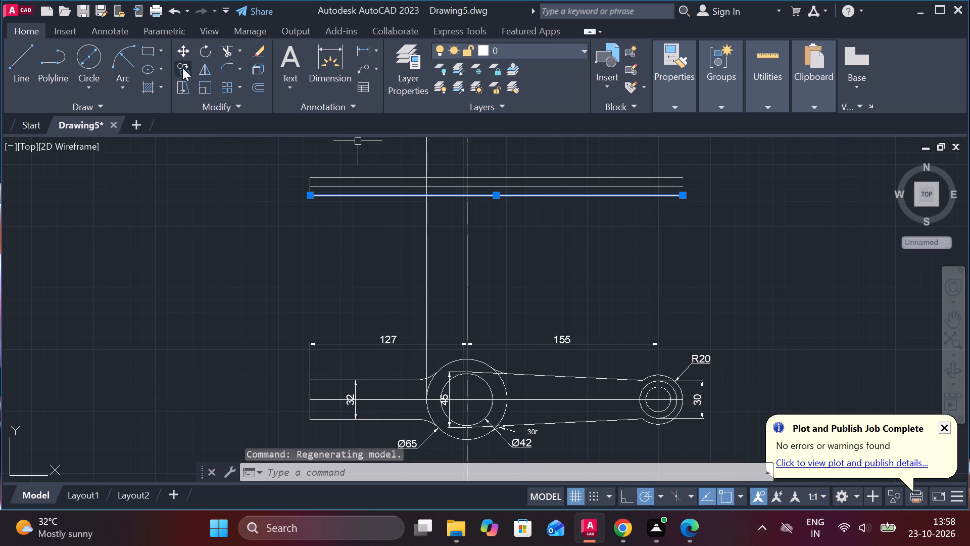
pyautogui.click(183, 68)
pyautogui.click(462, 199)
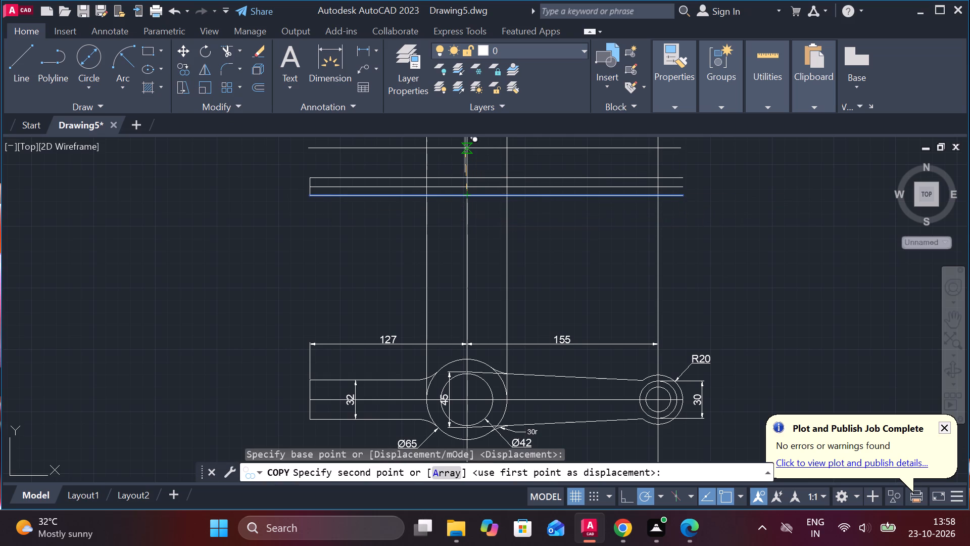
pyautogui.write('54')
pyautogui.press('Return')
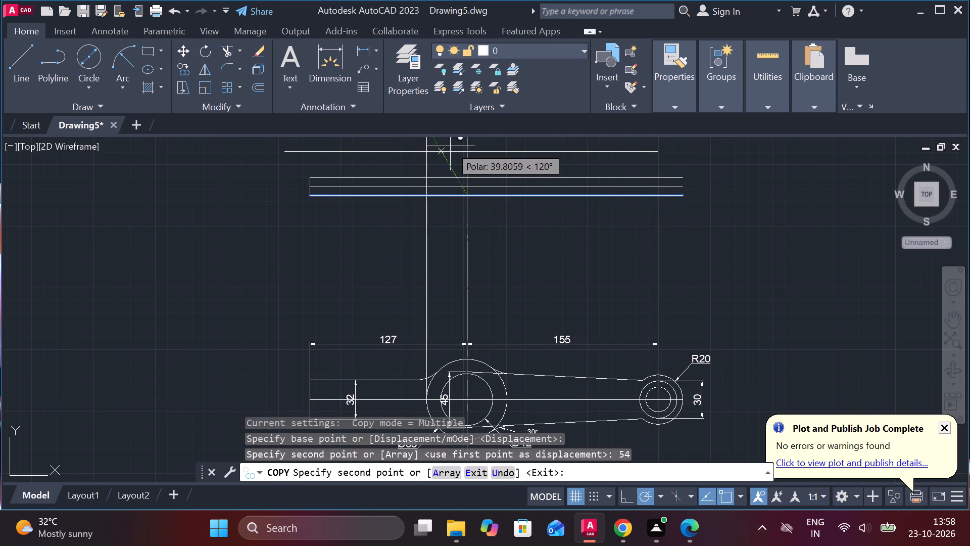
pyautogui.scroll(-4, 465, 153)
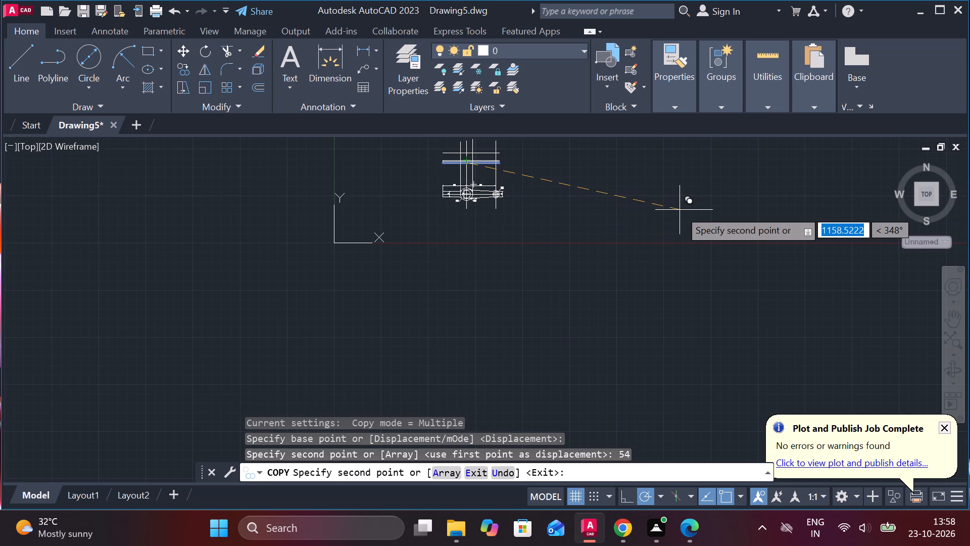
pyautogui.press('Escape')
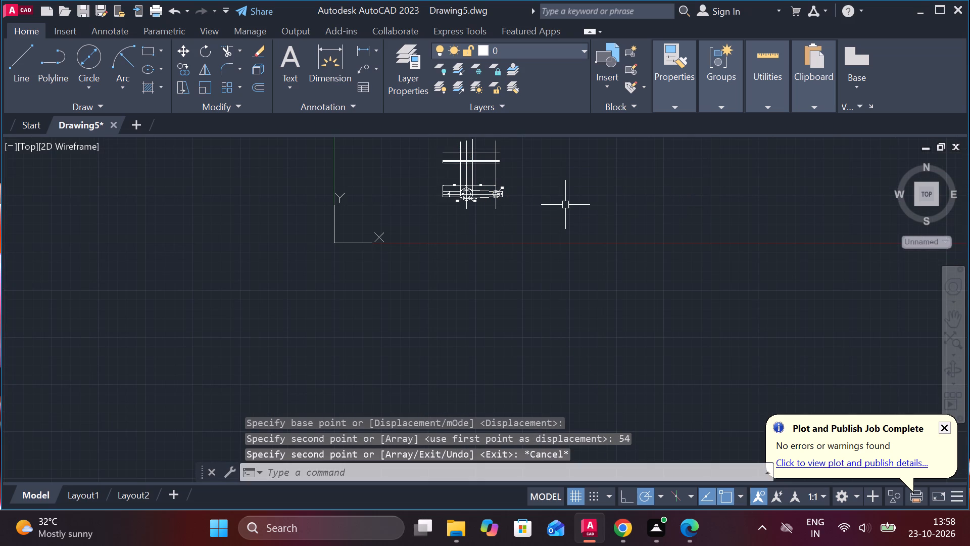
# Check the vertical distance from the upper view's bottom line to the copied top line with a temporary linear dimension.
pyautogui.scroll(3, 464, 138)
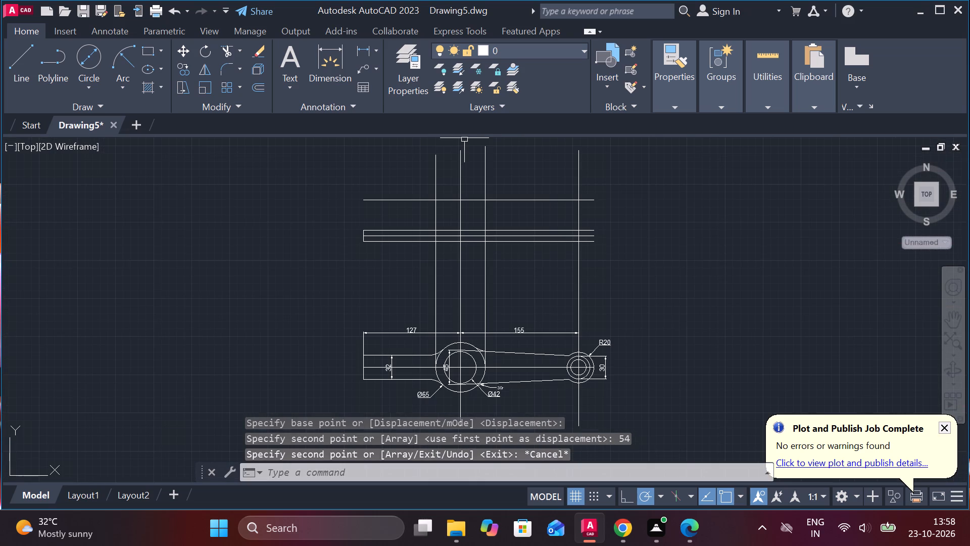
pyautogui.click(363, 45)
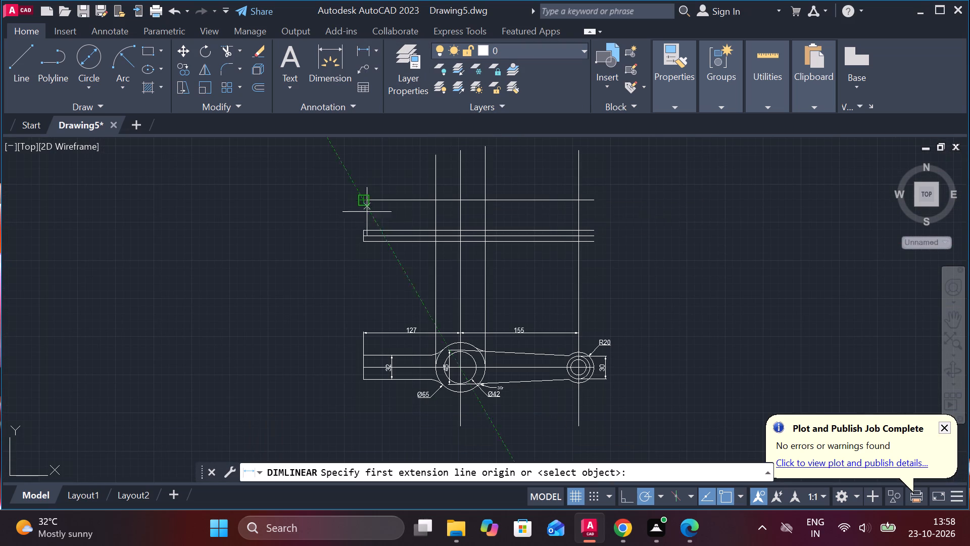
pyautogui.click(366, 243)
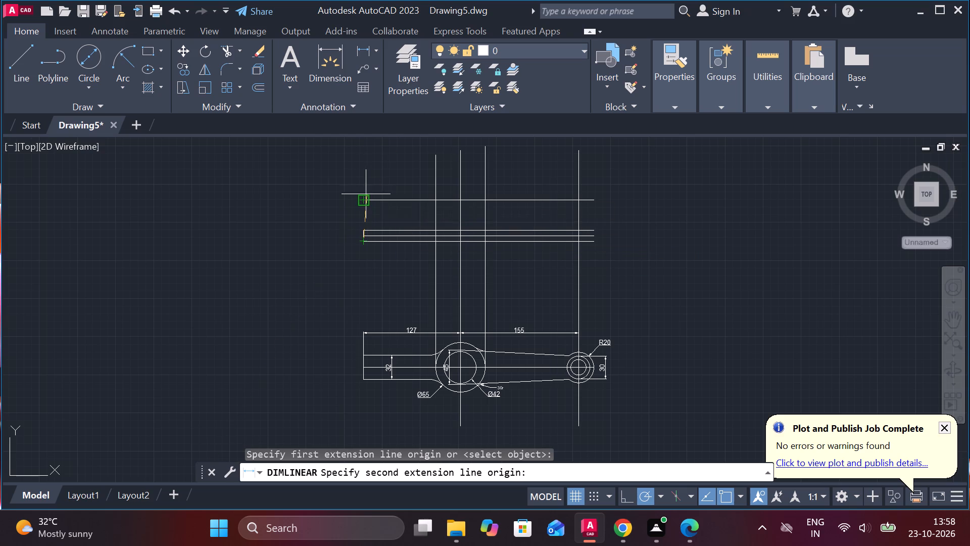
pyautogui.click(366, 200)
pyautogui.scroll(3, 308, 205)
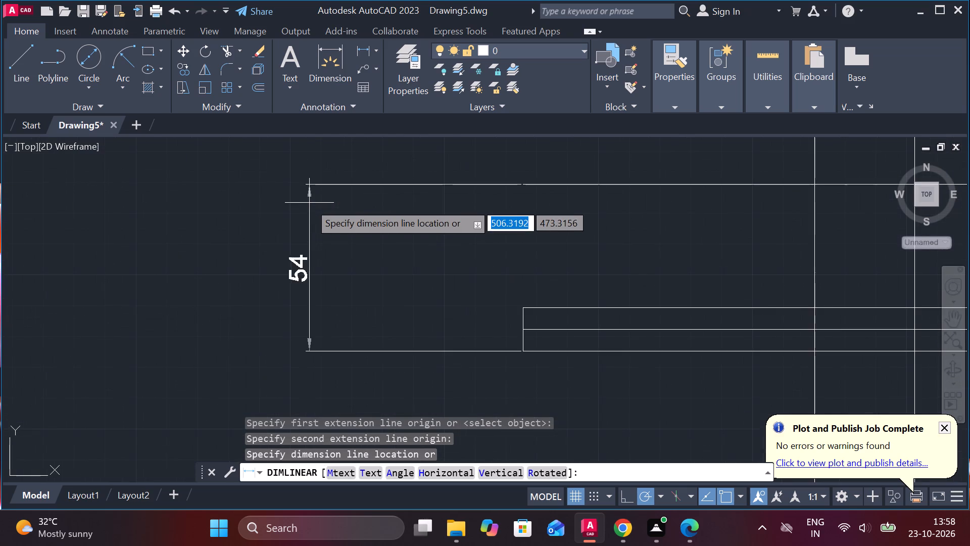
pyautogui.scroll(-2, 309, 203)
pyautogui.press('Escape')
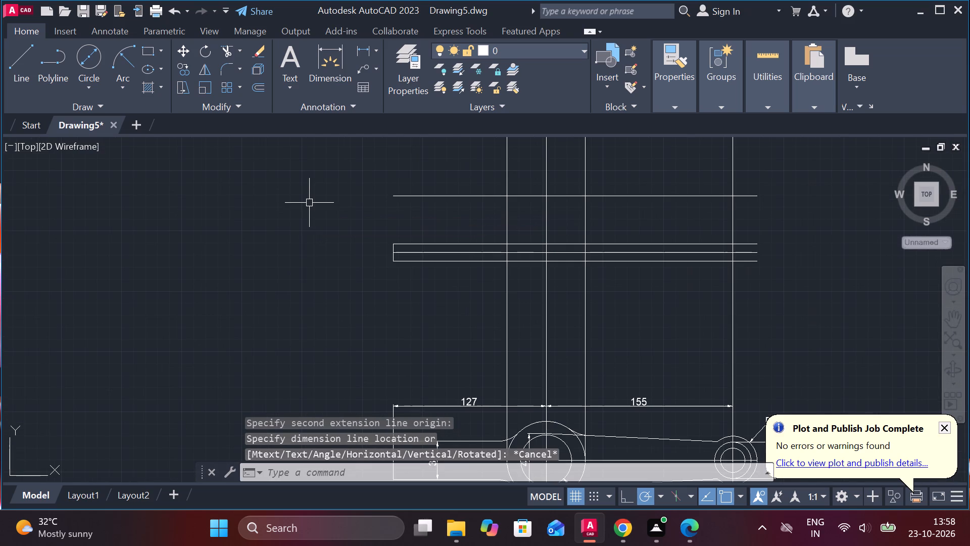
# Trim the upper view's top line to the large boss width, removing its outer ends and the three boss projection lines above it.
pyautogui.click(227, 48)
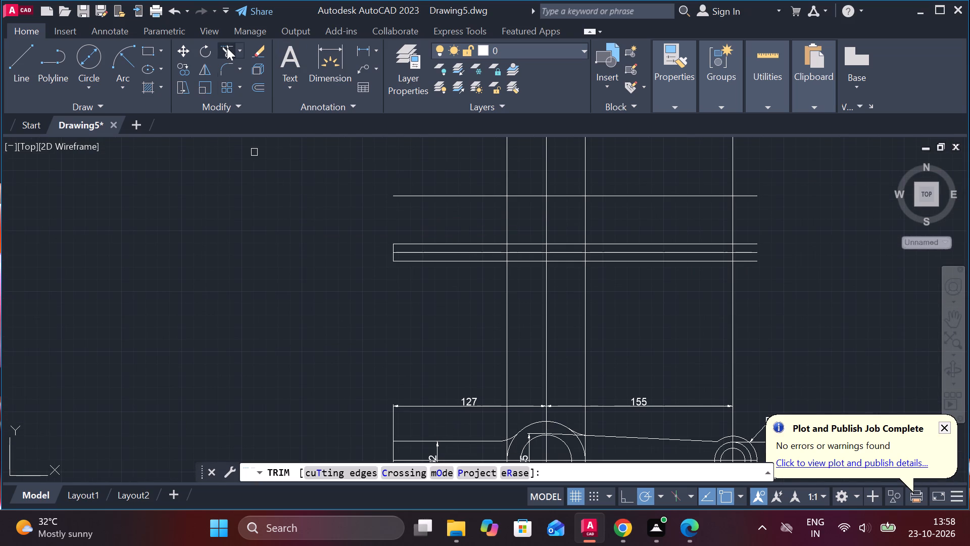
pyautogui.click(444, 198)
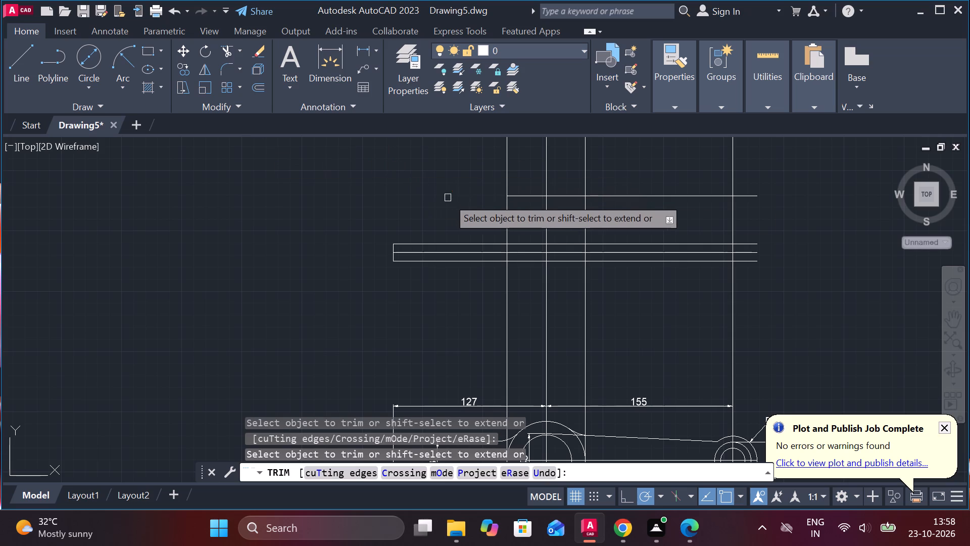
pyautogui.click(599, 197)
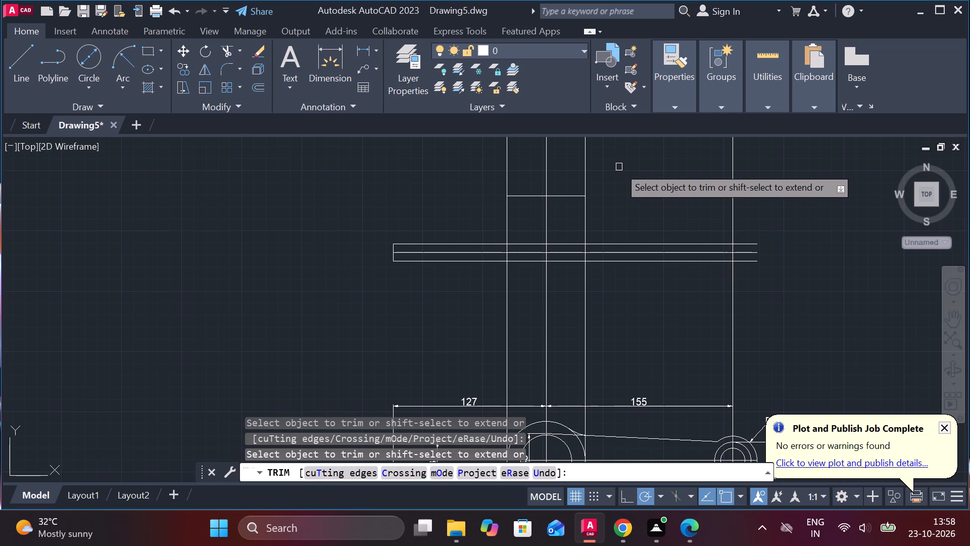
pyautogui.moveTo(619, 167); pyautogui.dragTo(429, 154)
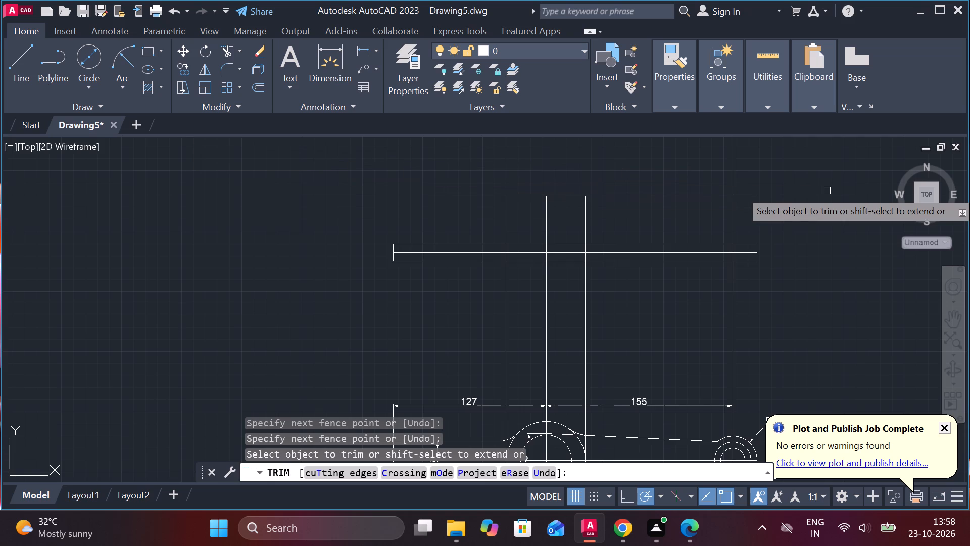
pyautogui.click(759, 196)
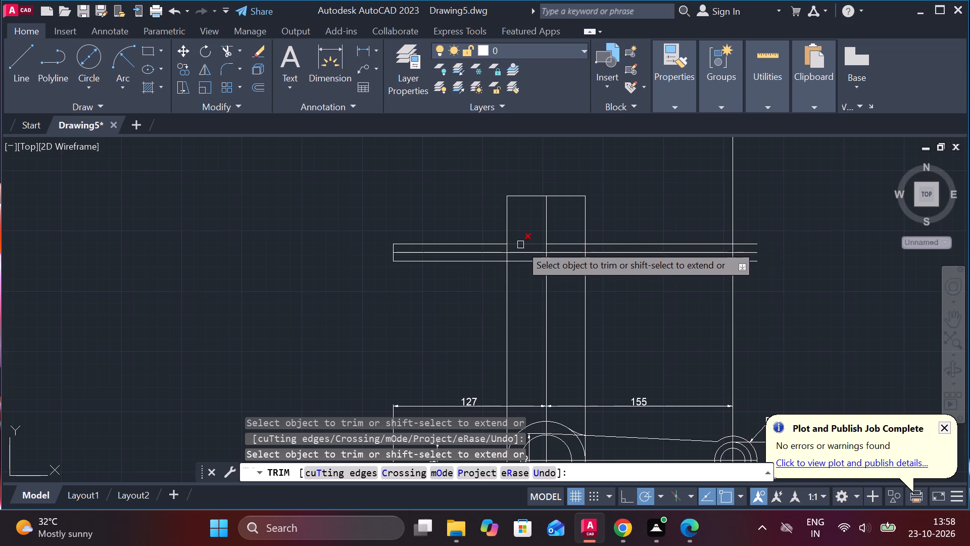
pyautogui.scroll(-2, 563, 228)
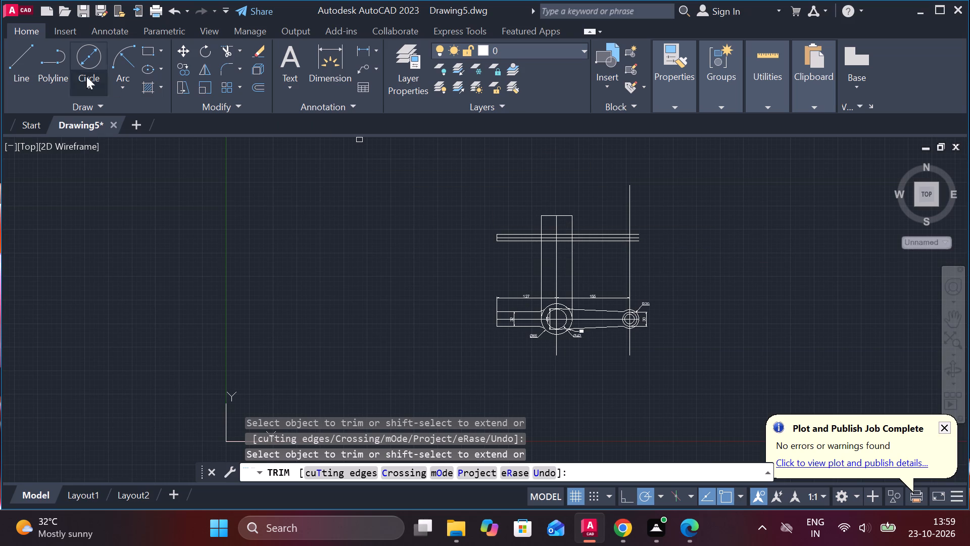
pyautogui.press('Escape')
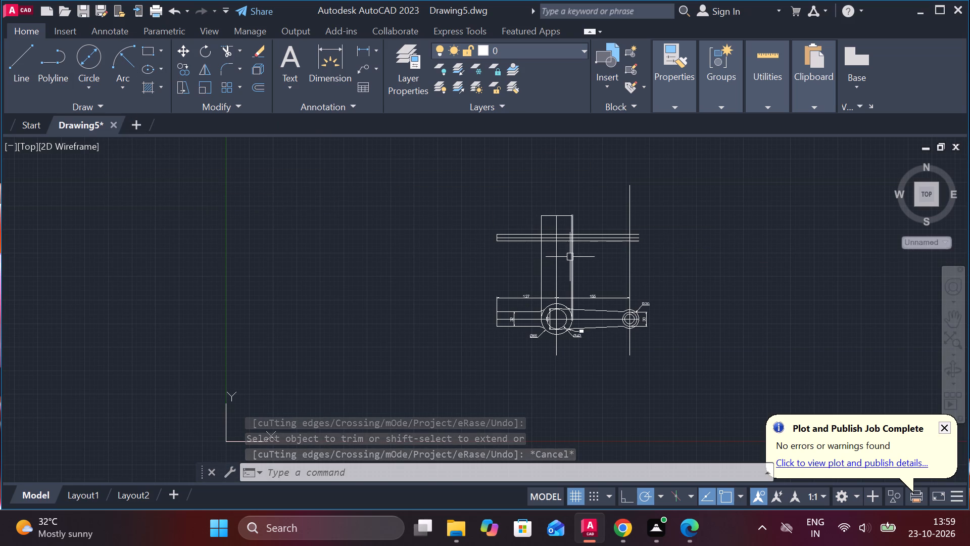
# Trim the large boss's two outer projection lines below the upper view's bottom line.
pyautogui.scroll(2, 570, 257)
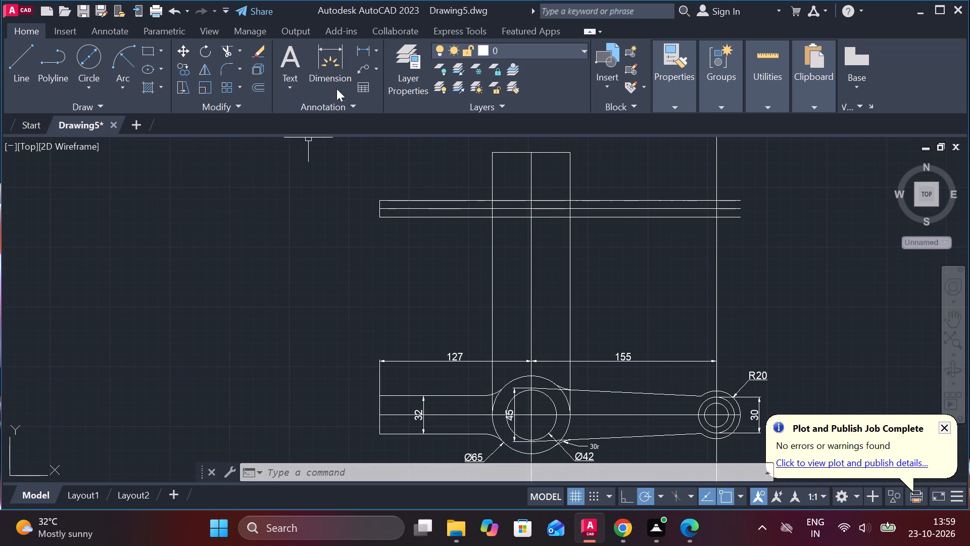
pyautogui.click(224, 51)
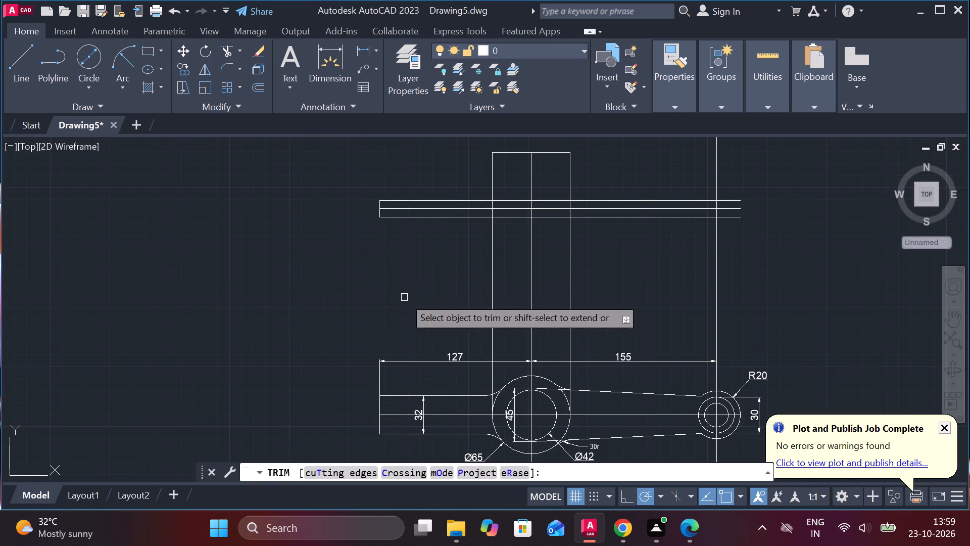
pyautogui.click(489, 285)
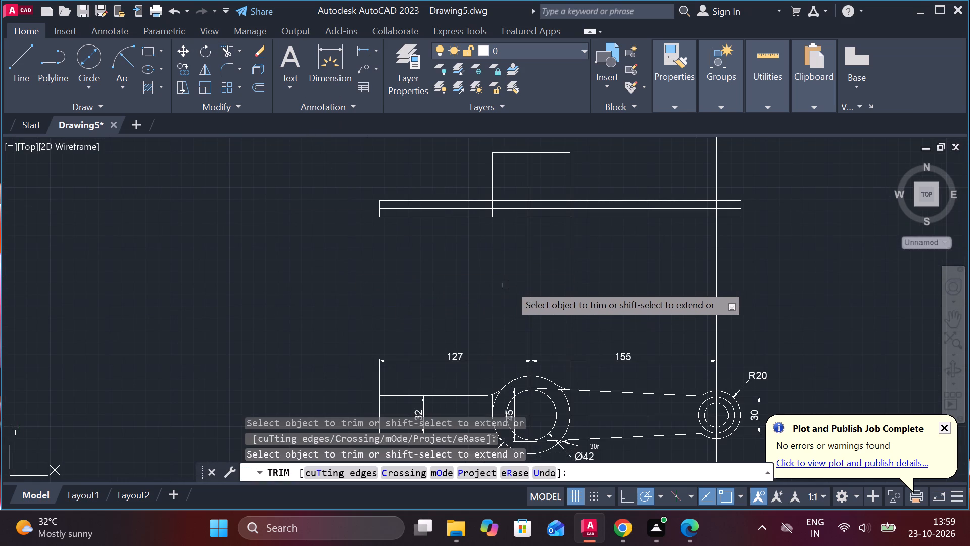
pyautogui.click(573, 283)
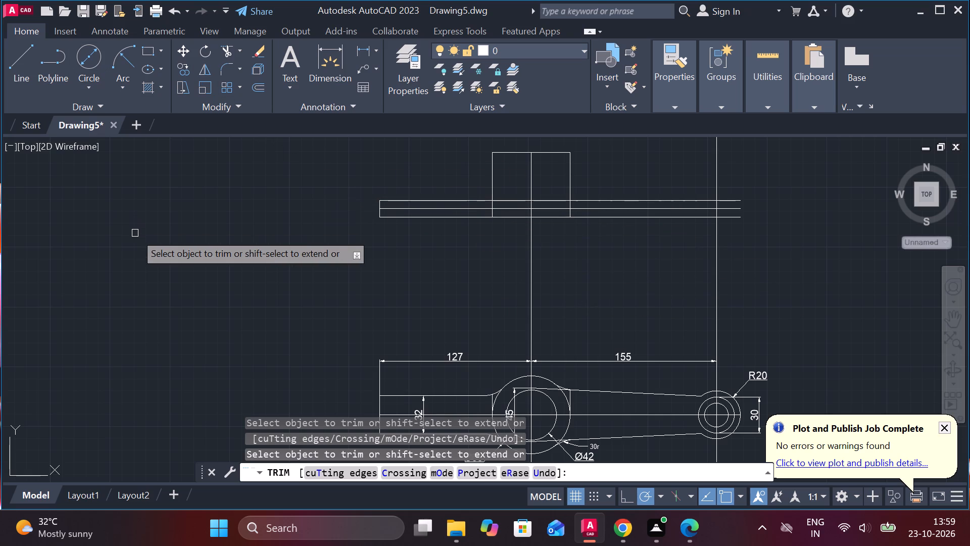
pyautogui.press('Escape')
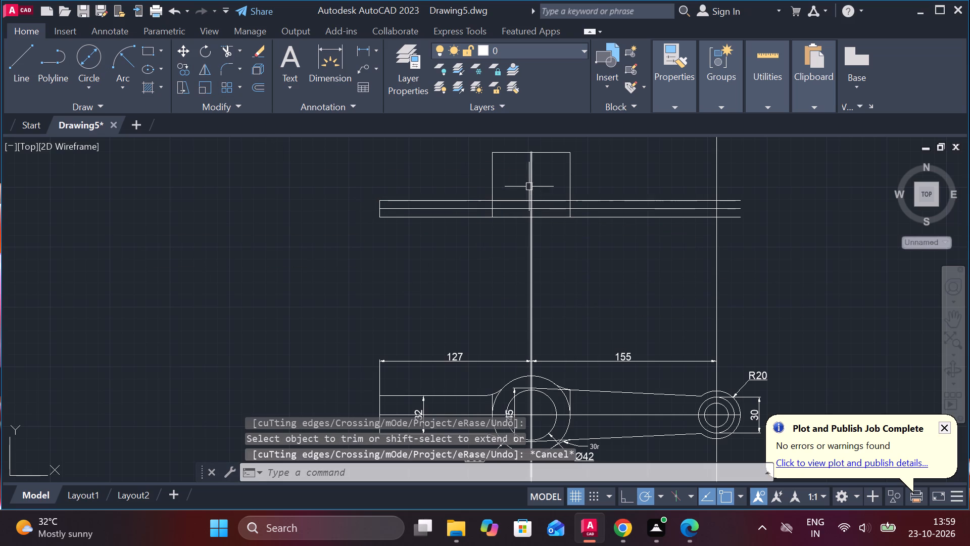
# Copy the right vertical edge of the upper view's large boss onto the boss centreline.
pyautogui.click(571, 181)
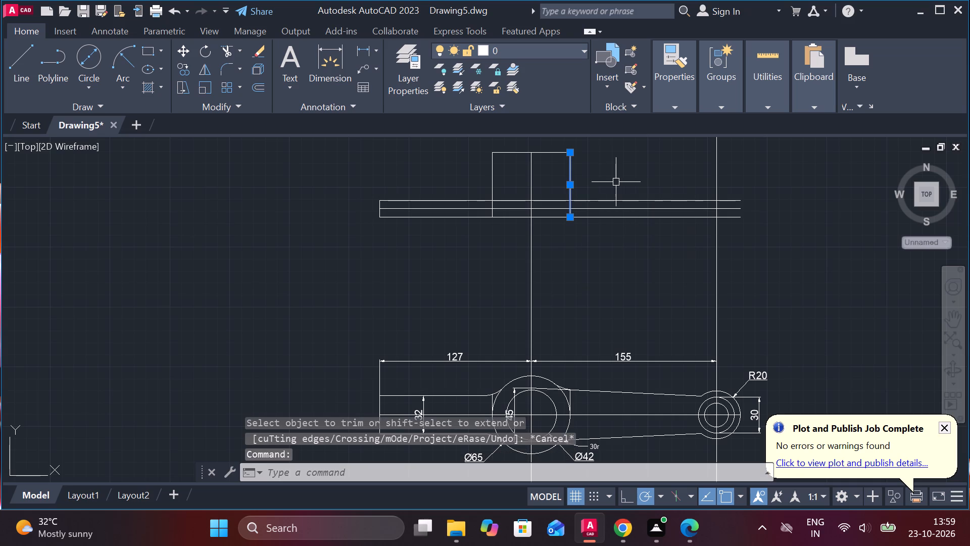
pyautogui.write('co')
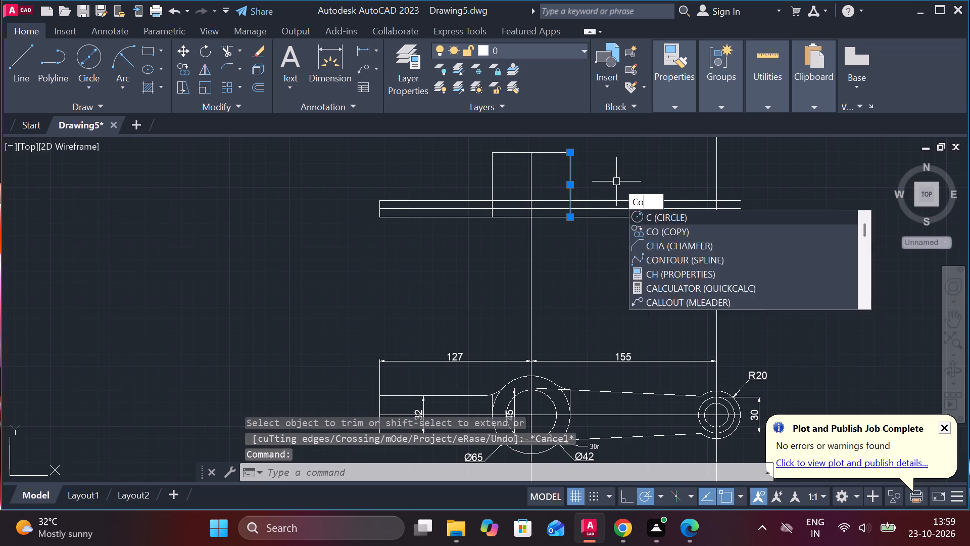
pyautogui.press('Return')
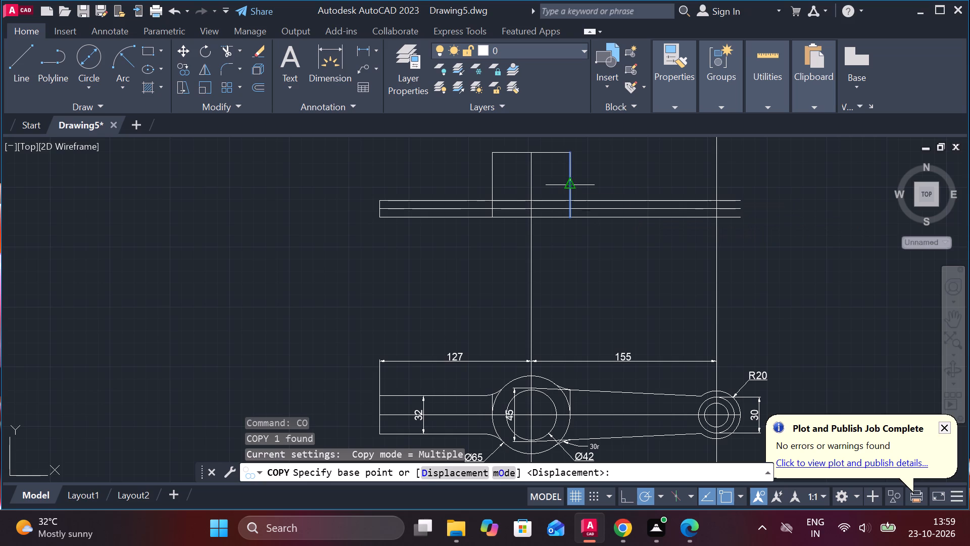
pyautogui.click(568, 183)
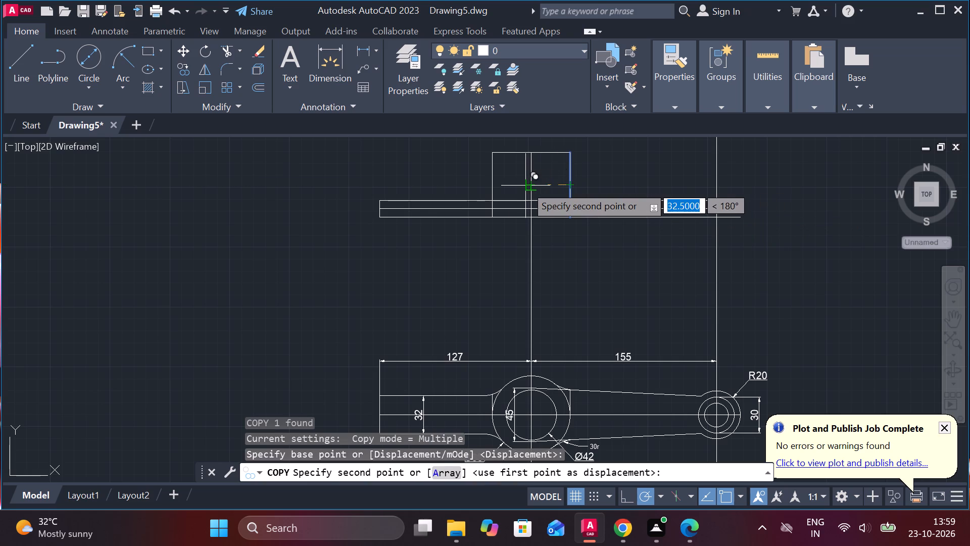
pyautogui.click(529, 186)
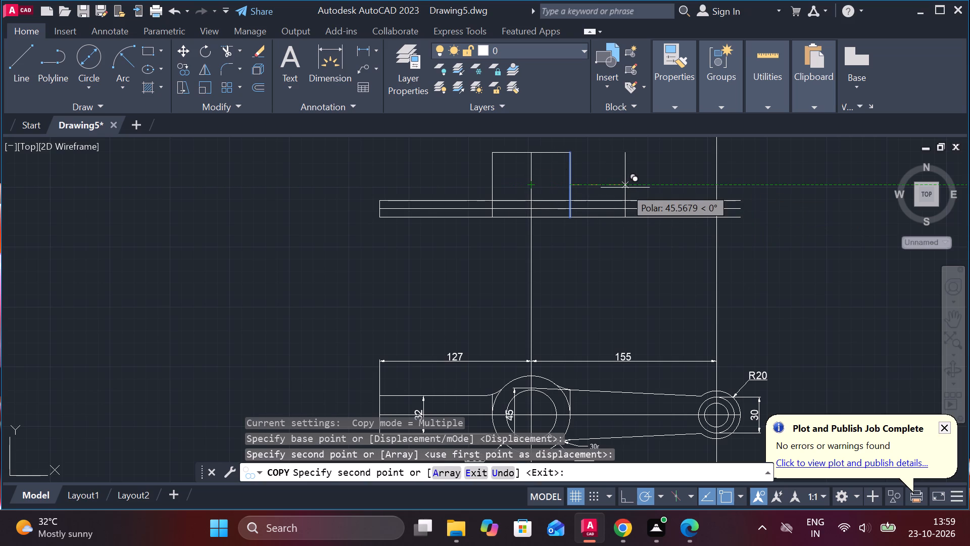
pyautogui.press('Escape')
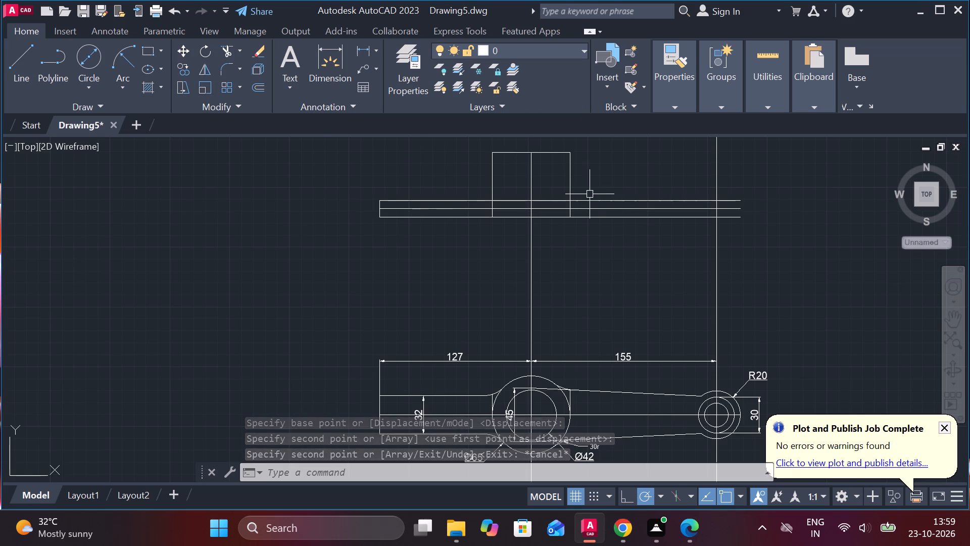
# Move the copied vertical line from the large boss centreline 21 units to the right.
pyautogui.click(532, 180)
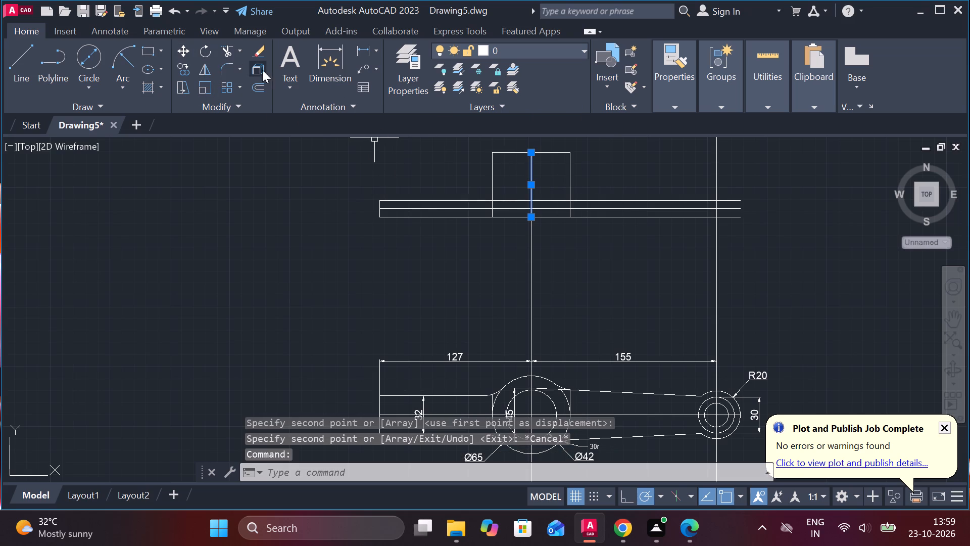
pyautogui.click(183, 54)
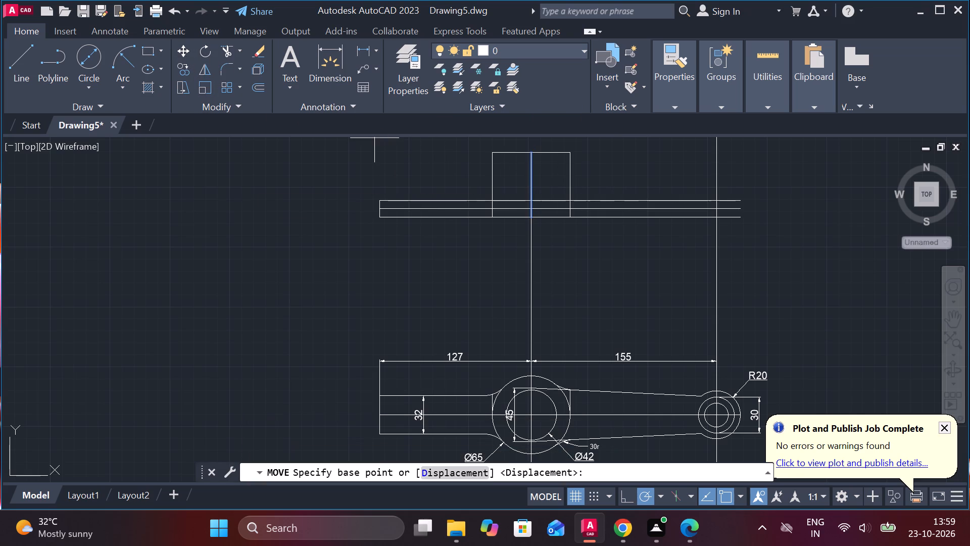
pyautogui.click(532, 183)
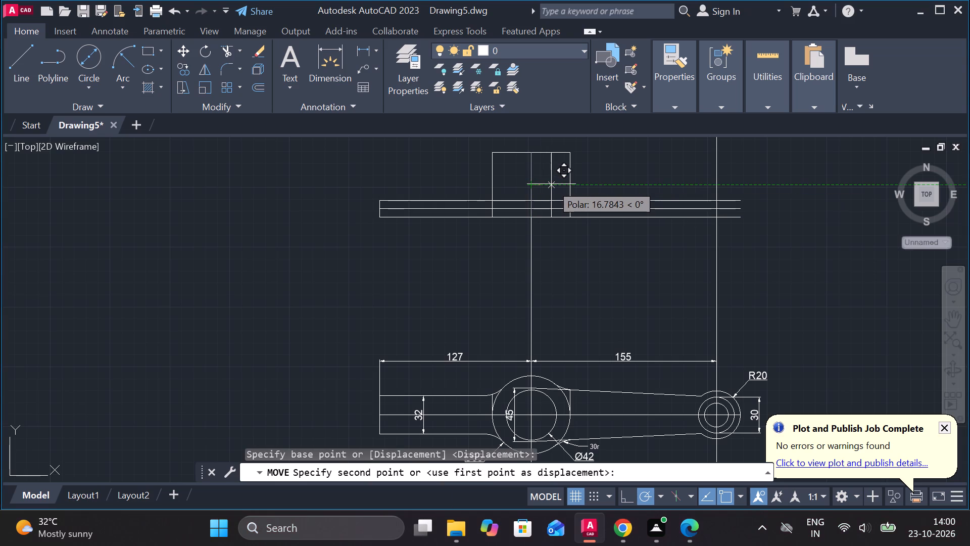
pyautogui.press('1')
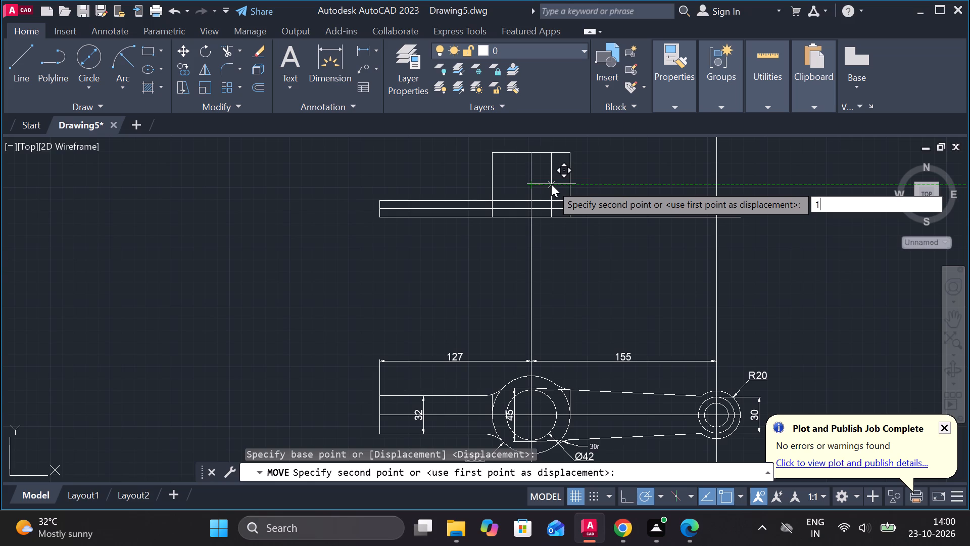
pyautogui.press('BackSpace')
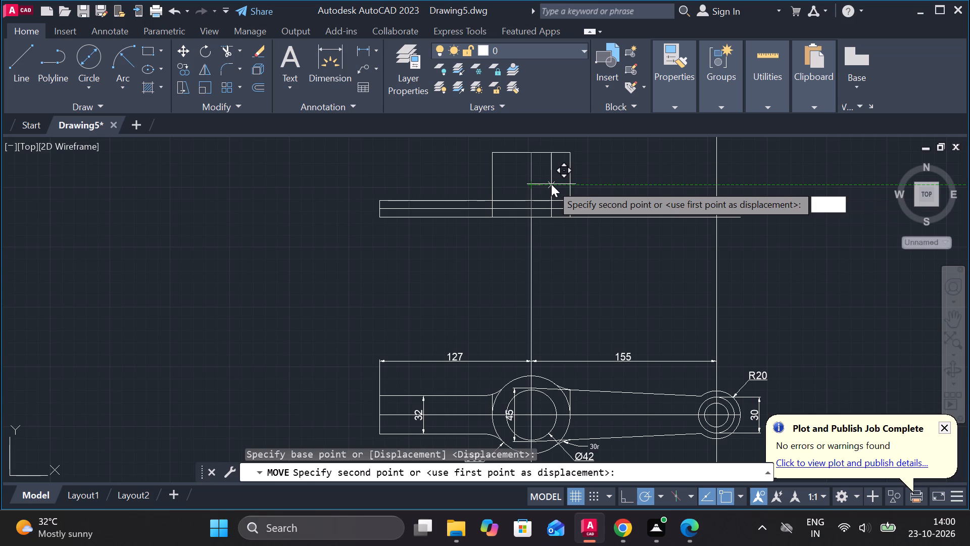
pyautogui.write('21')
pyautogui.press('Return')
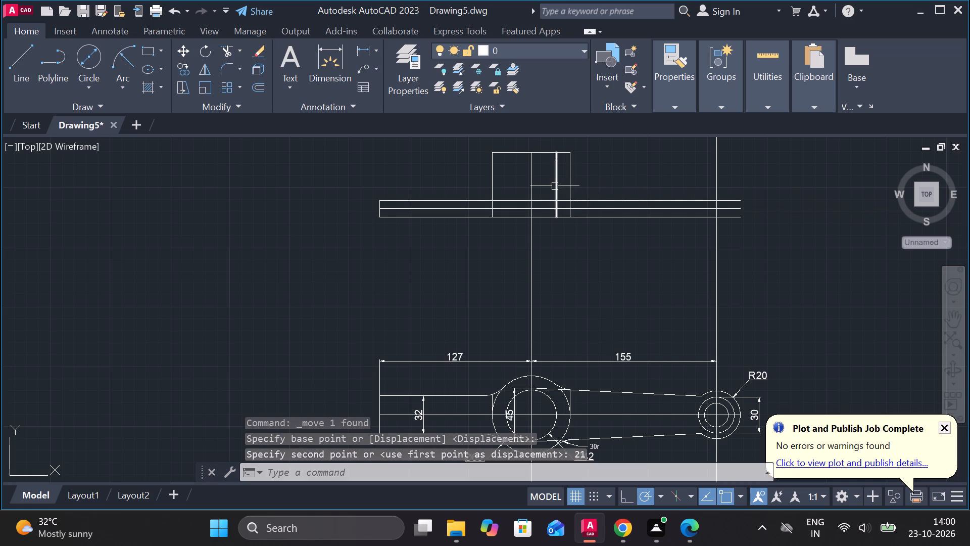
# Copy the moved bore line 42 units to the left to form the opposite bore edge of the large boss.
pyautogui.click(555, 184)
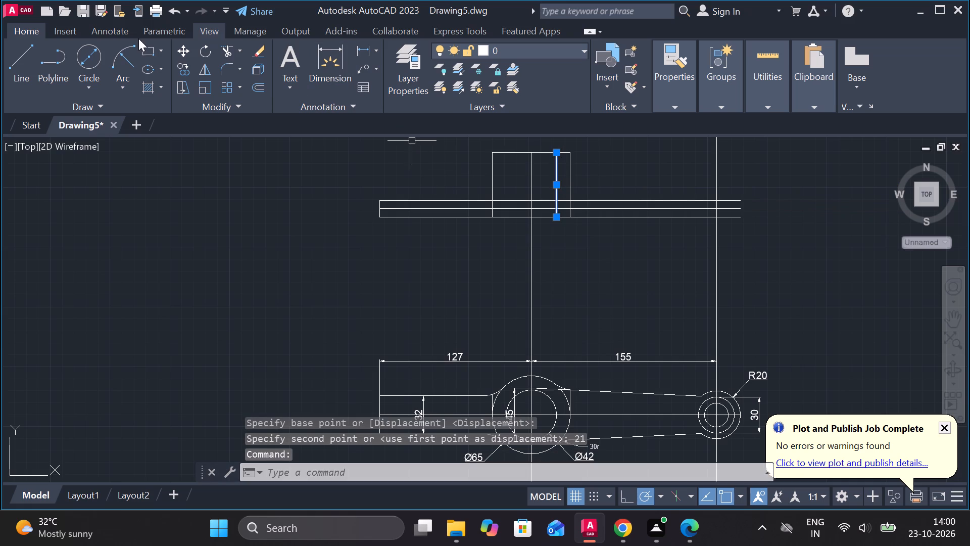
pyautogui.click(184, 65)
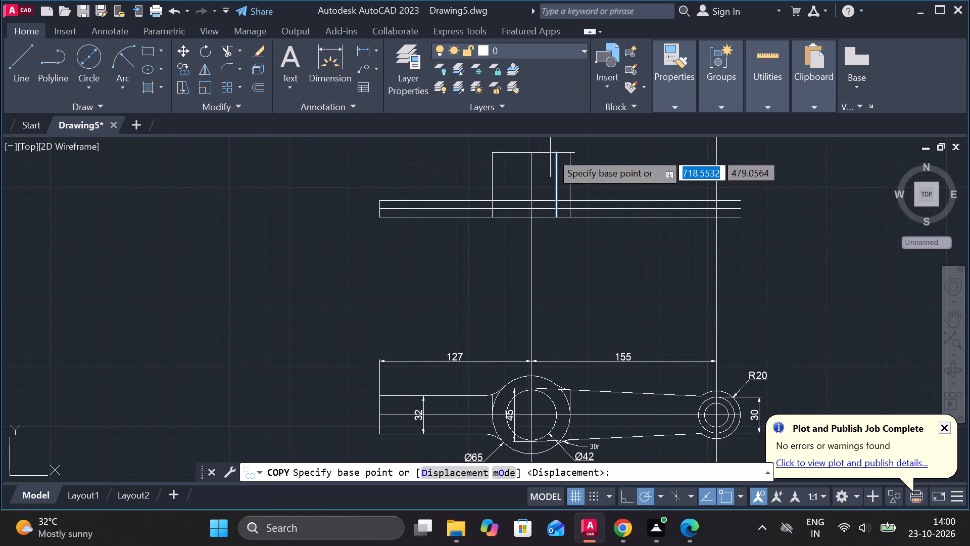
pyautogui.click(557, 184)
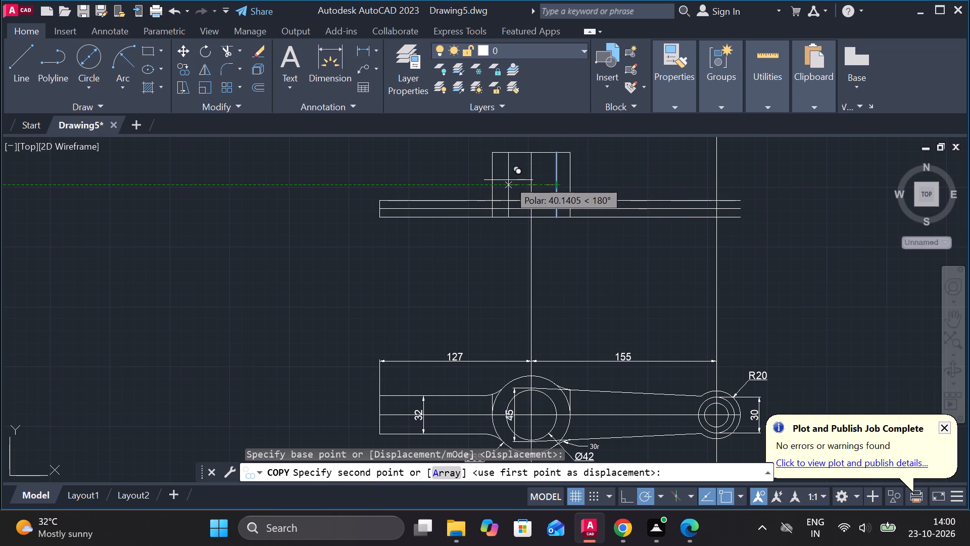
pyautogui.write('42')
pyautogui.press('Return')
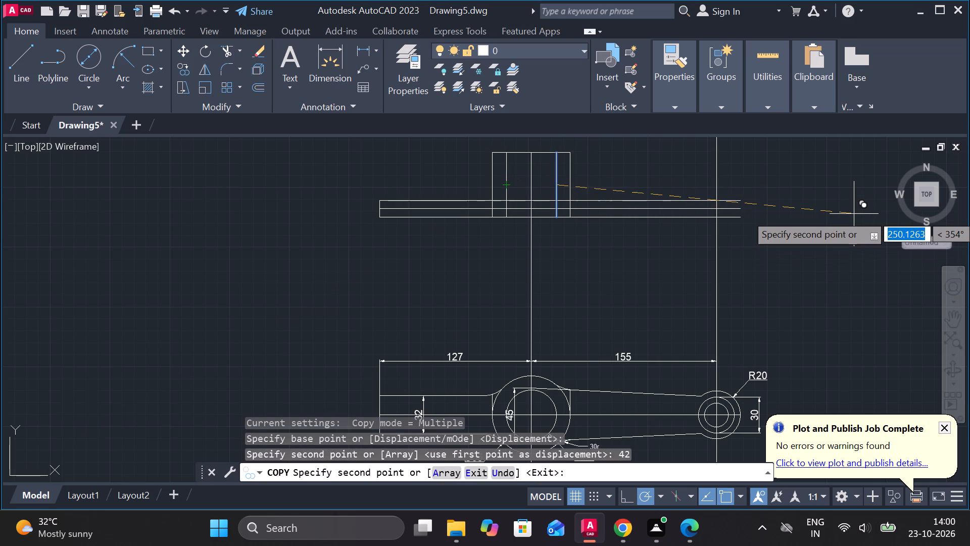
pyautogui.press('Escape')
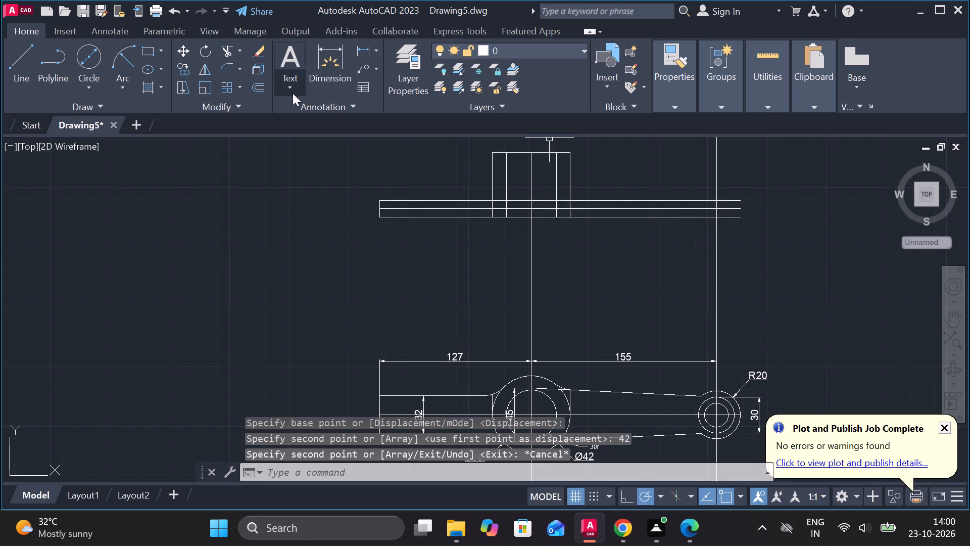
# Trim the large boss's two outer vertical edges where they cross the plate between its top and bottom lines in the upper view.
pyautogui.click(219, 45)
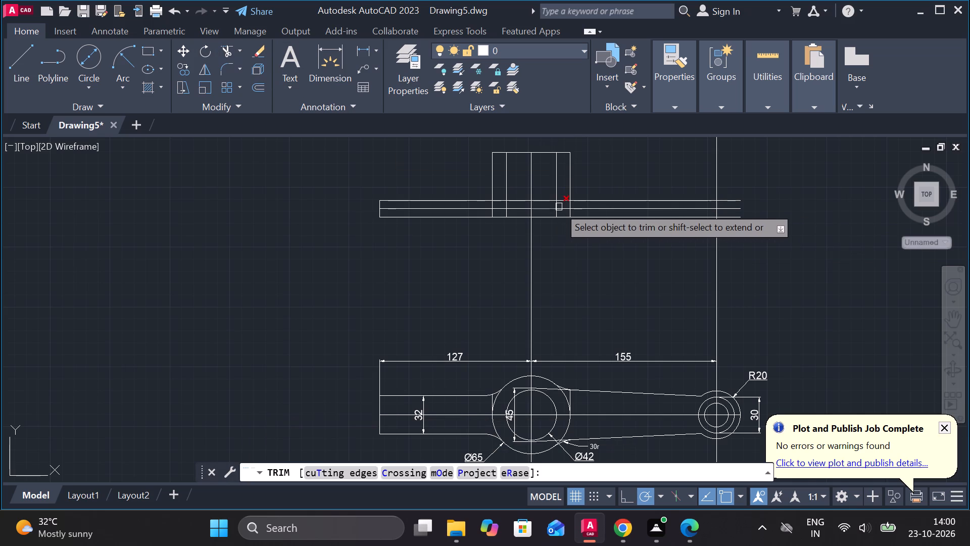
pyautogui.scroll(2, 559, 207)
pyautogui.click(583, 221)
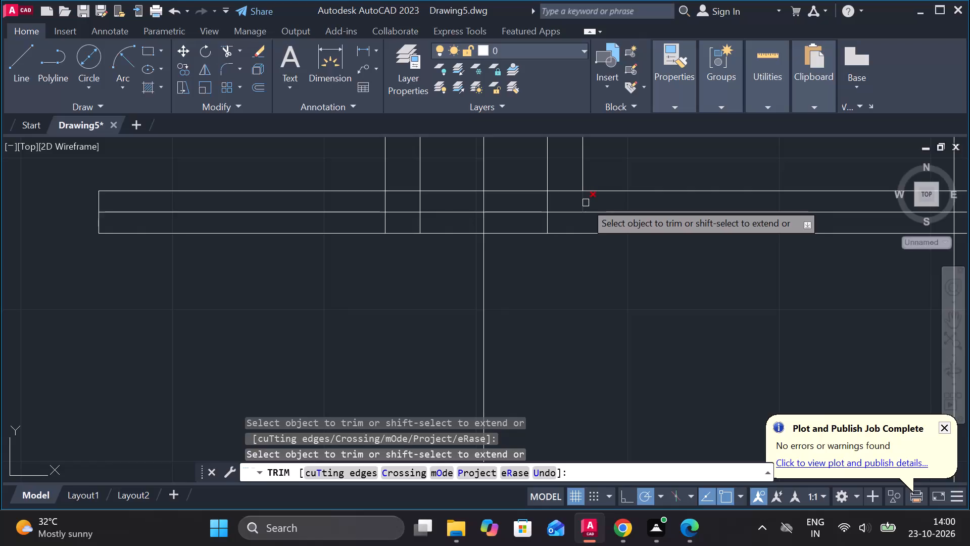
pyautogui.click(586, 203)
pyautogui.click(381, 200)
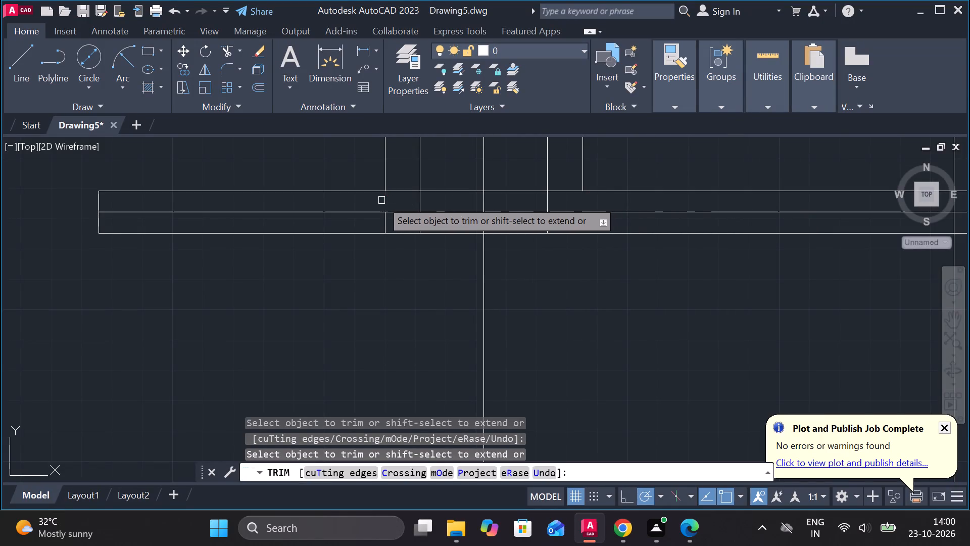
pyautogui.click(383, 223)
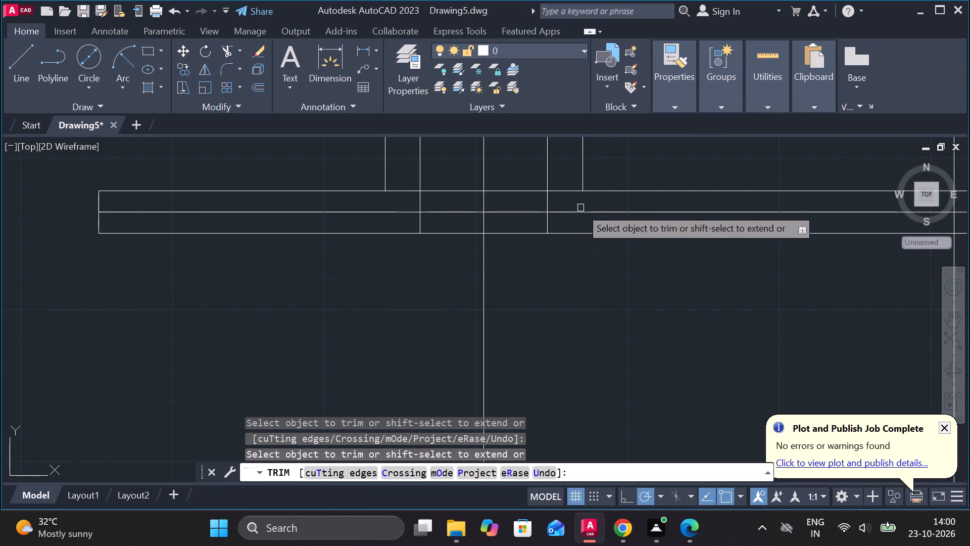
pyautogui.scroll(-2, 580, 213)
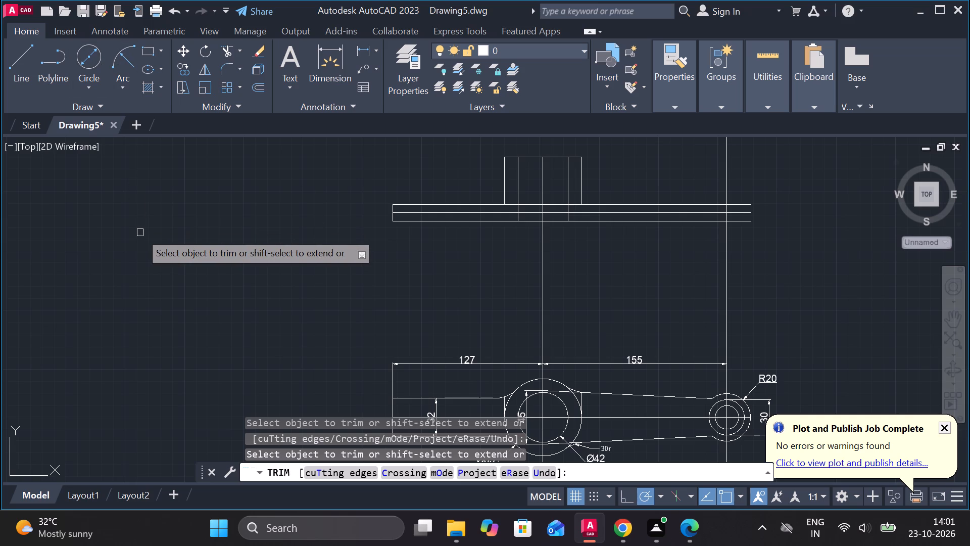
pyautogui.press('Escape')
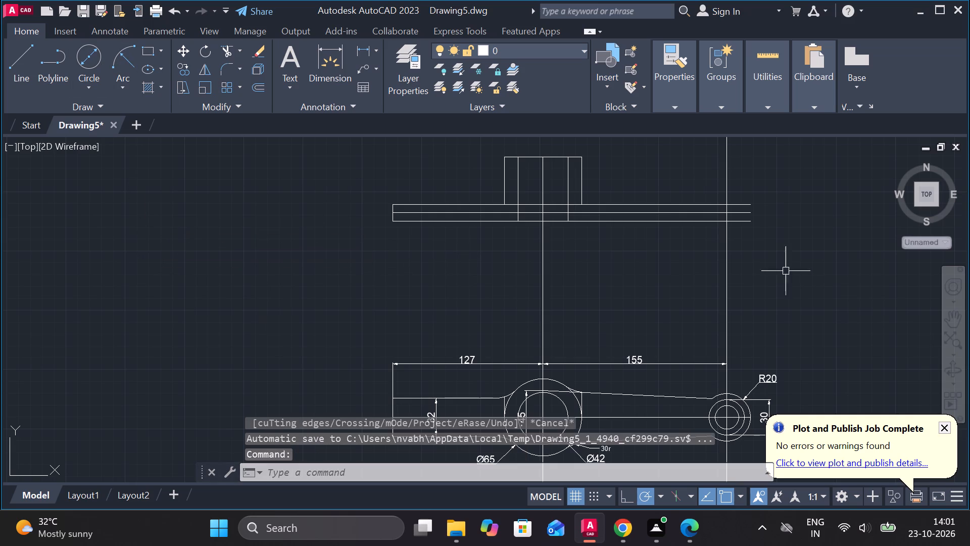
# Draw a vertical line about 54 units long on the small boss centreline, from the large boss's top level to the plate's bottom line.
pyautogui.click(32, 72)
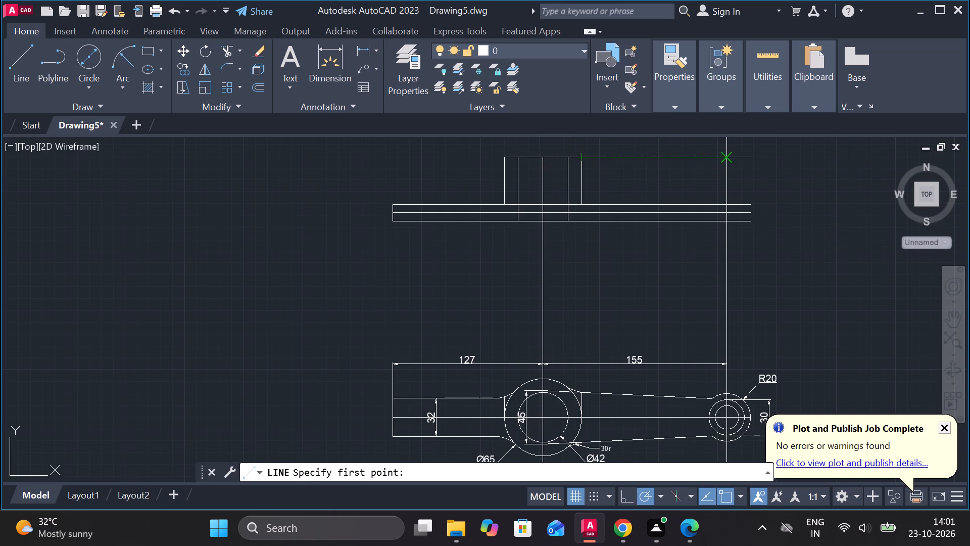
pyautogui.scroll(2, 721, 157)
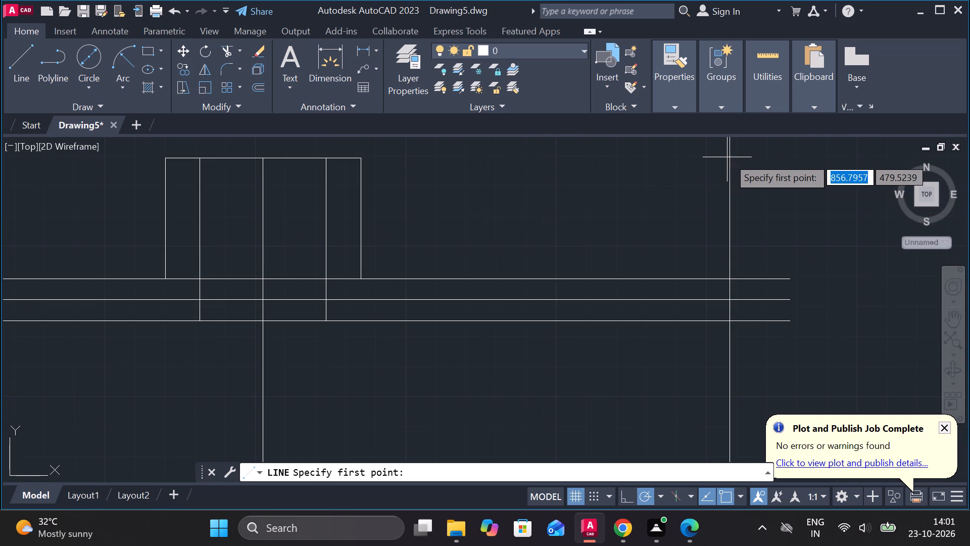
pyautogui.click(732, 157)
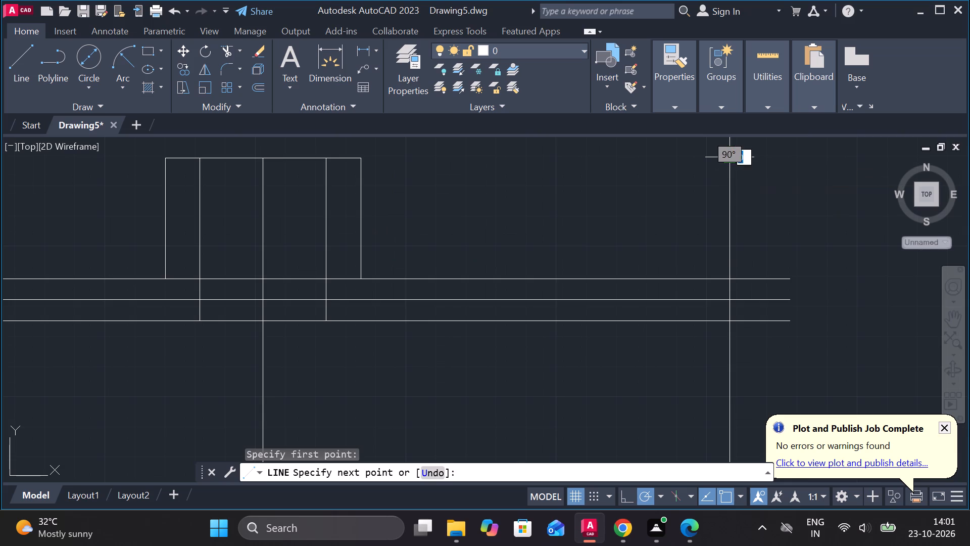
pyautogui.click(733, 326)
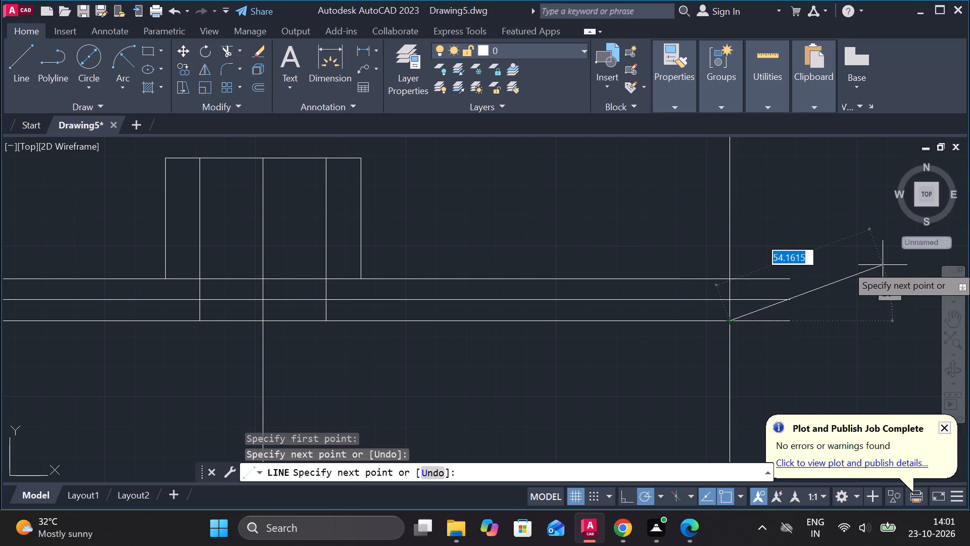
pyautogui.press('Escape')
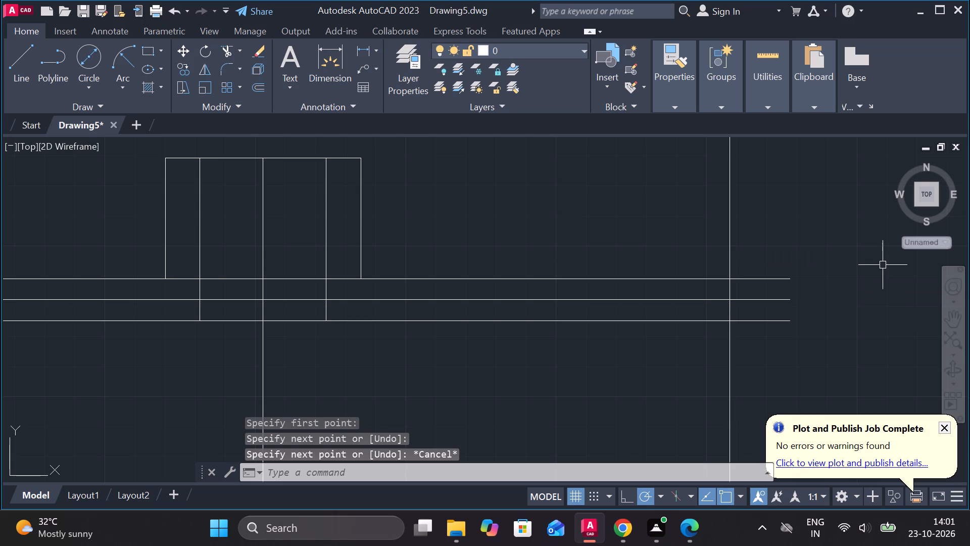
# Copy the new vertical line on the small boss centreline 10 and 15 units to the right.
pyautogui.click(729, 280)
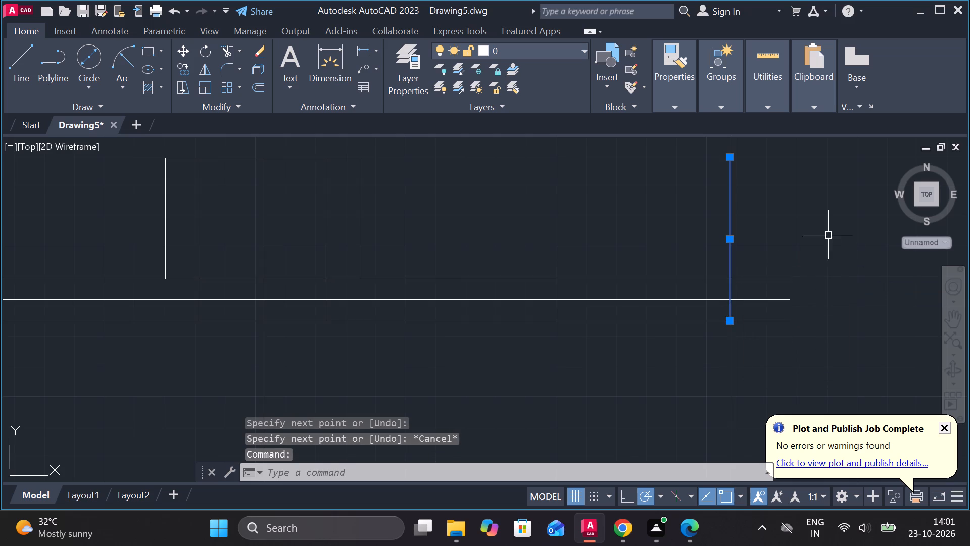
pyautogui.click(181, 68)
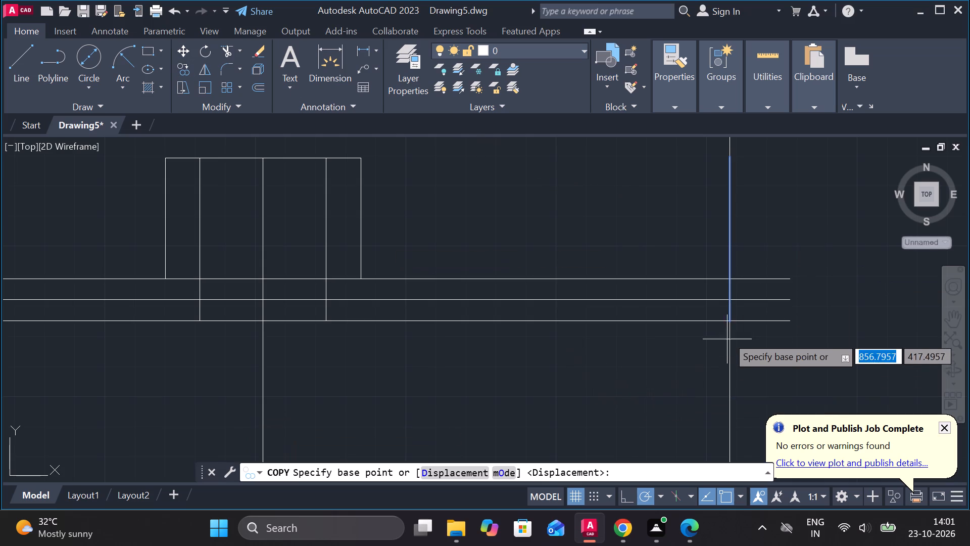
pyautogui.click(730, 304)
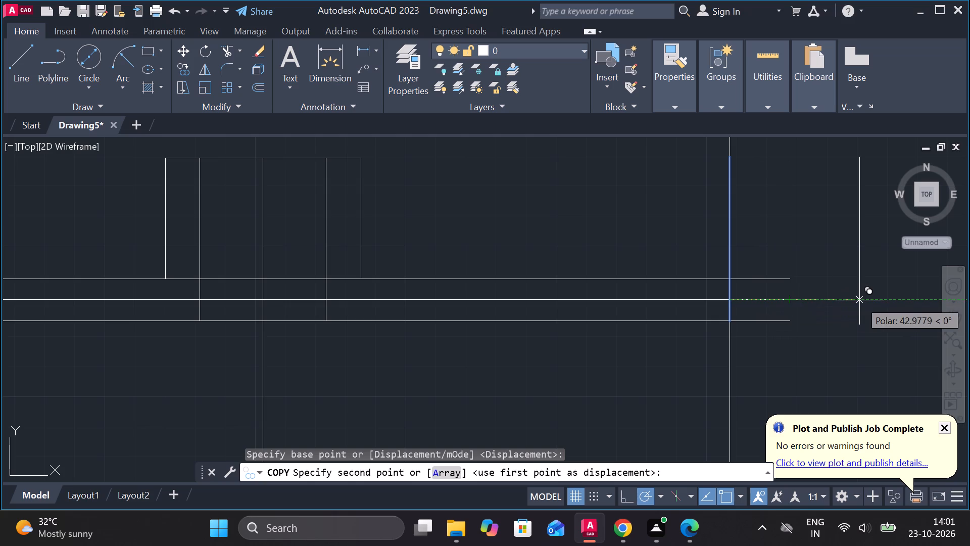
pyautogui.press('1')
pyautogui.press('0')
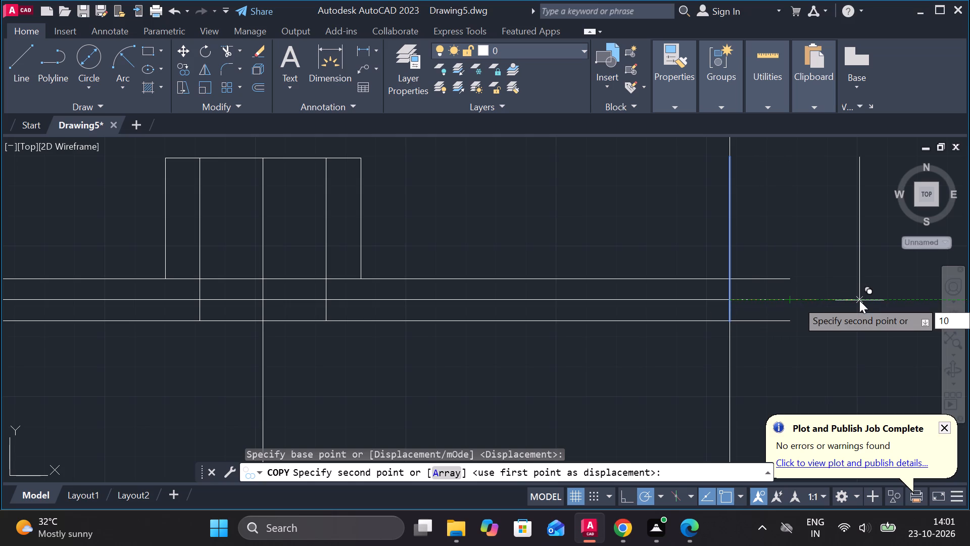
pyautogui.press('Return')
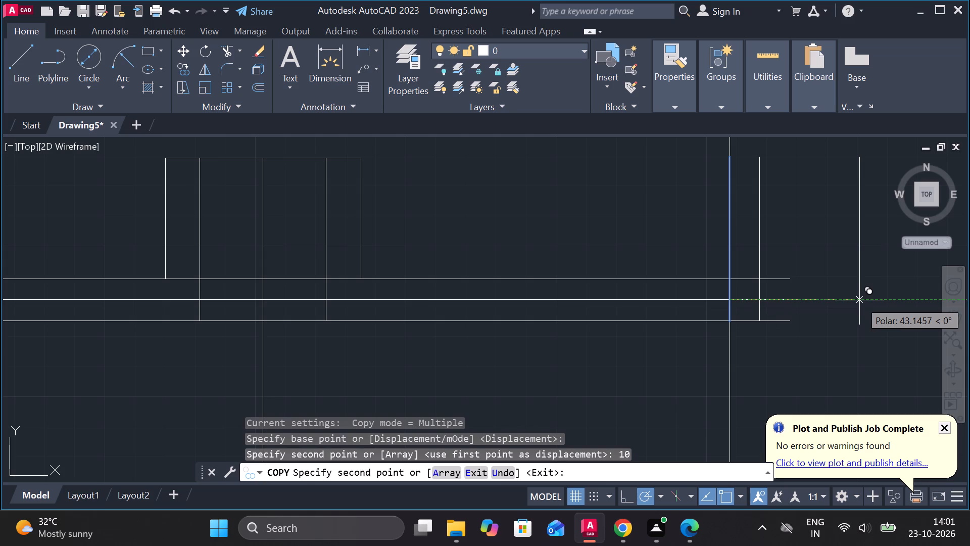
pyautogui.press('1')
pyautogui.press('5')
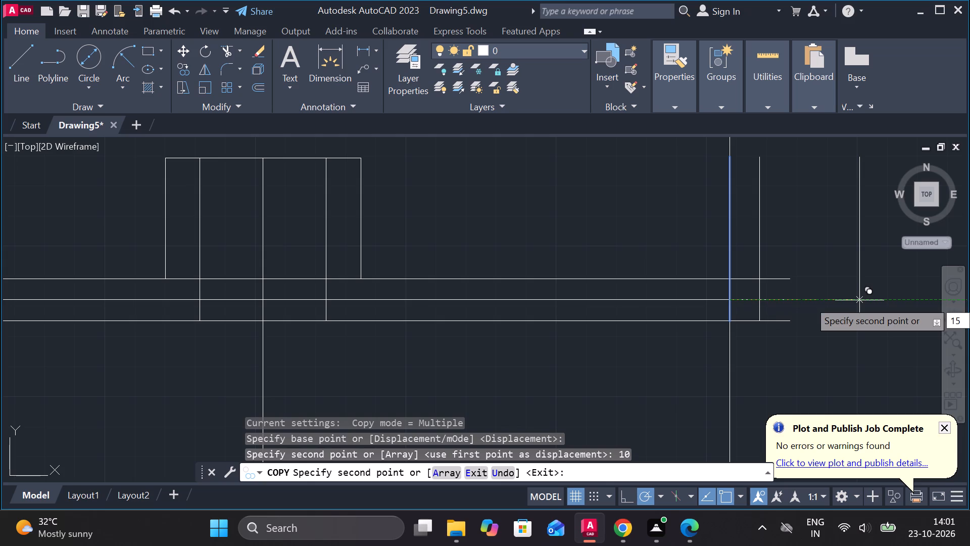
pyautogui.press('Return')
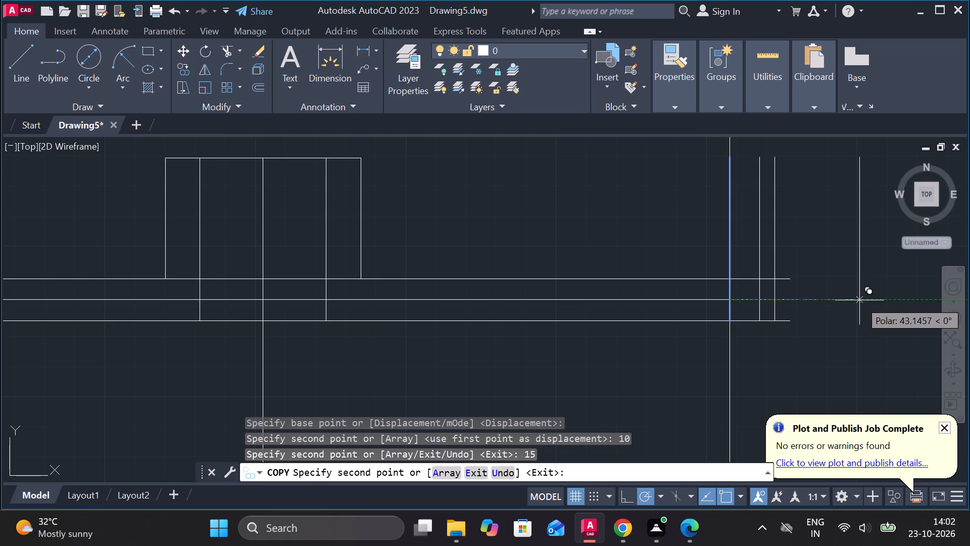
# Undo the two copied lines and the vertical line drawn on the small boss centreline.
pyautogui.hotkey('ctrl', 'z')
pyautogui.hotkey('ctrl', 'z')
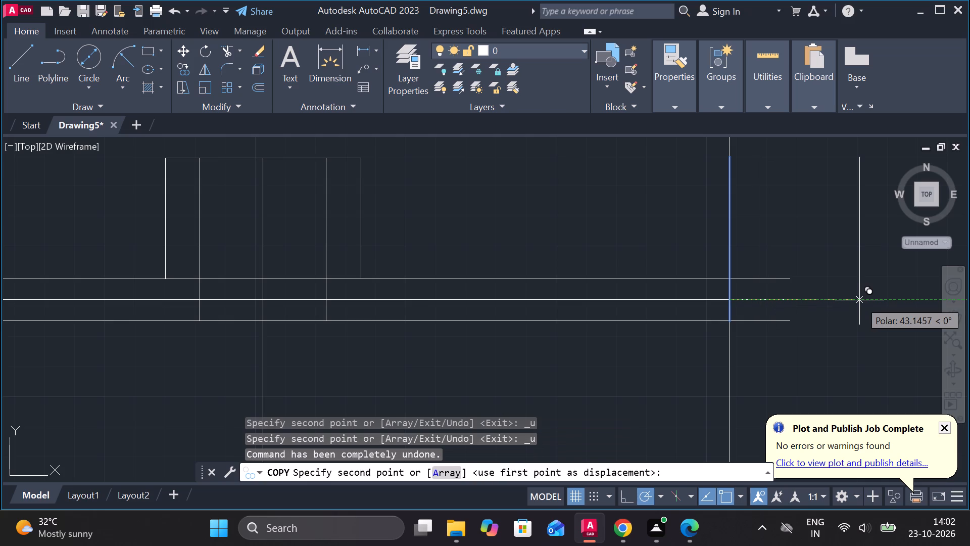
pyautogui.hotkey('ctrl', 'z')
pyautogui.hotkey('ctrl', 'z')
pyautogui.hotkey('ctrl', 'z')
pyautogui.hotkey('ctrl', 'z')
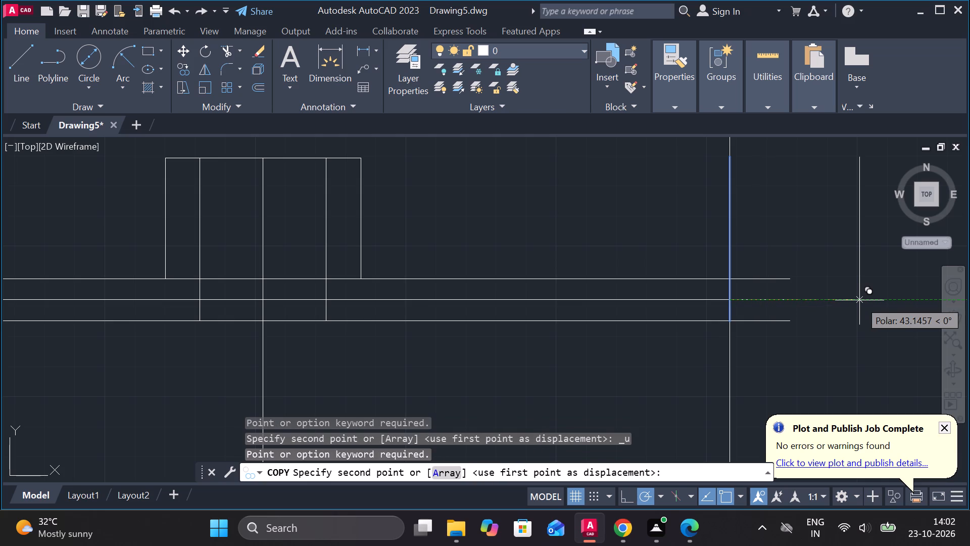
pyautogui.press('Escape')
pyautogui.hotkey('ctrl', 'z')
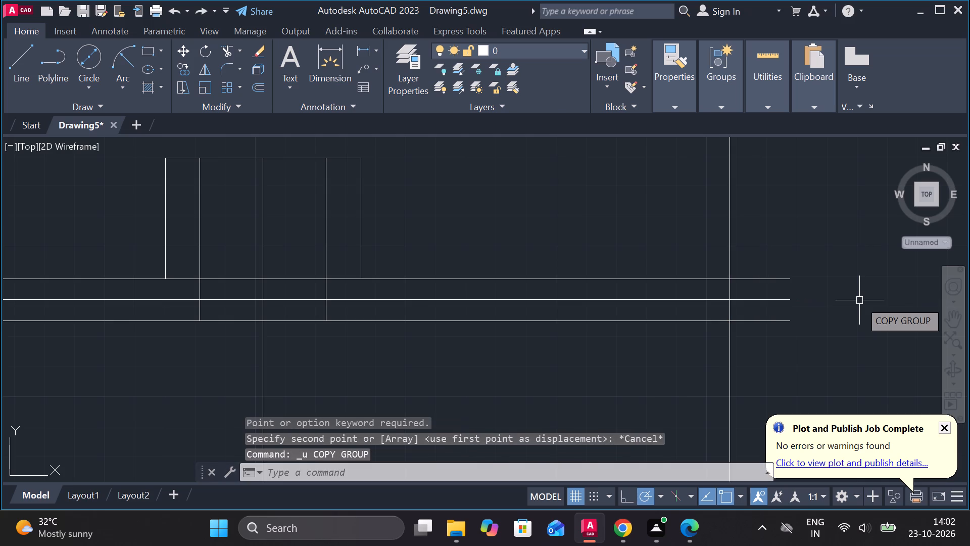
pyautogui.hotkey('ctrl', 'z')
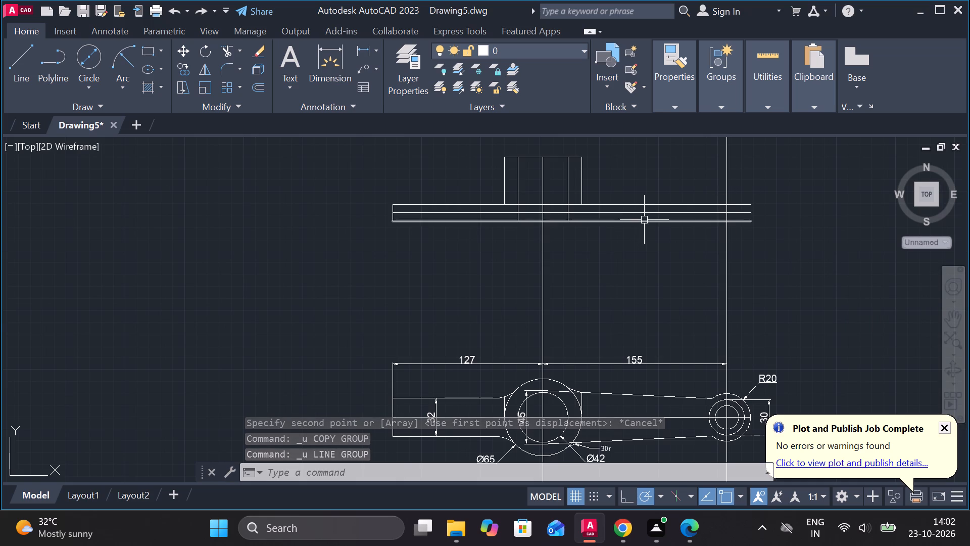
# Draw a horizontal line about 47 units long over the plate's middle line, from its right end leftward past the small boss centreline.
pyautogui.click(671, 211)
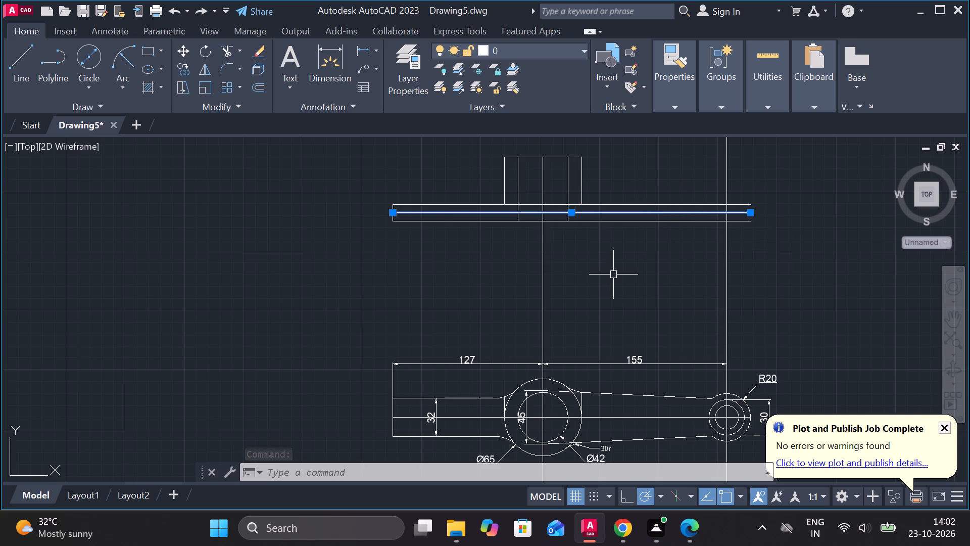
pyautogui.press('Escape')
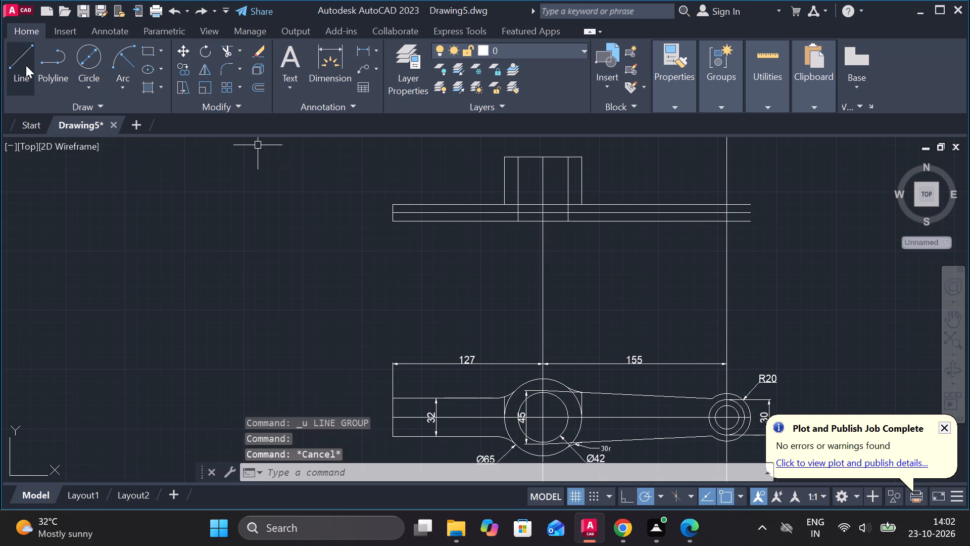
pyautogui.click(26, 65)
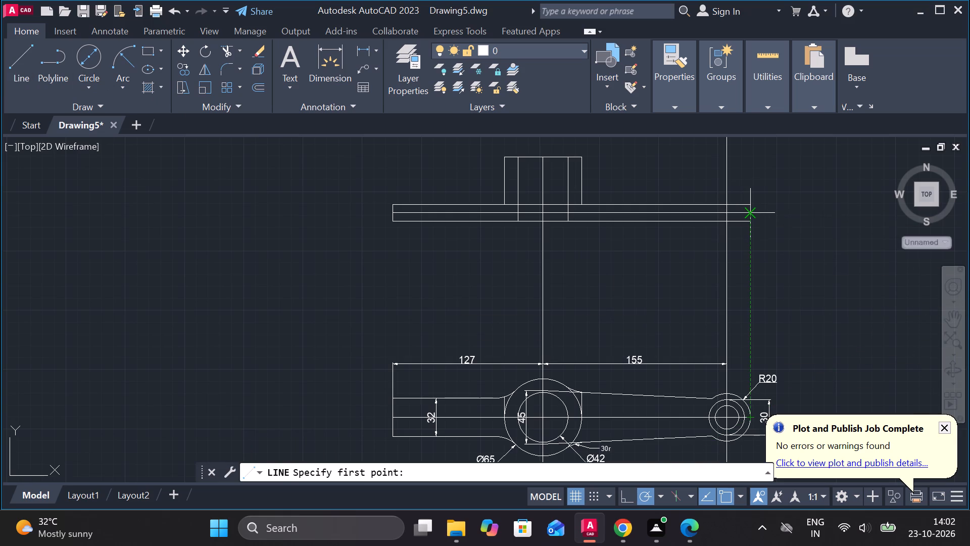
pyautogui.scroll(3, 746, 215)
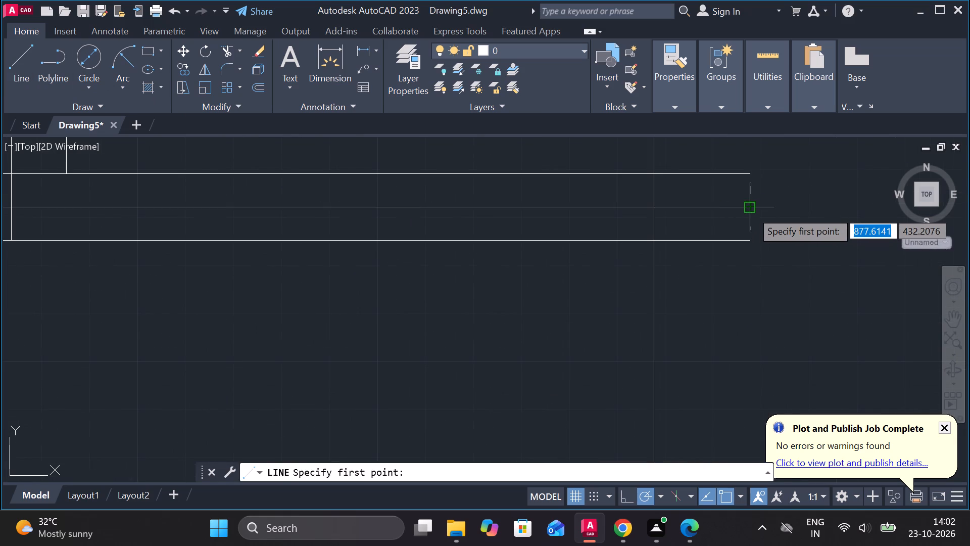
pyautogui.click(751, 211)
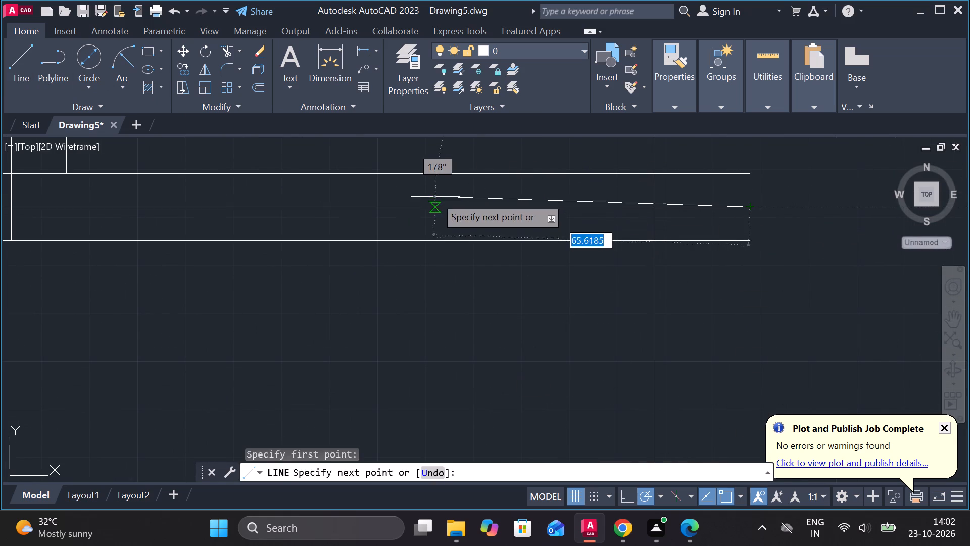
pyautogui.click(525, 208)
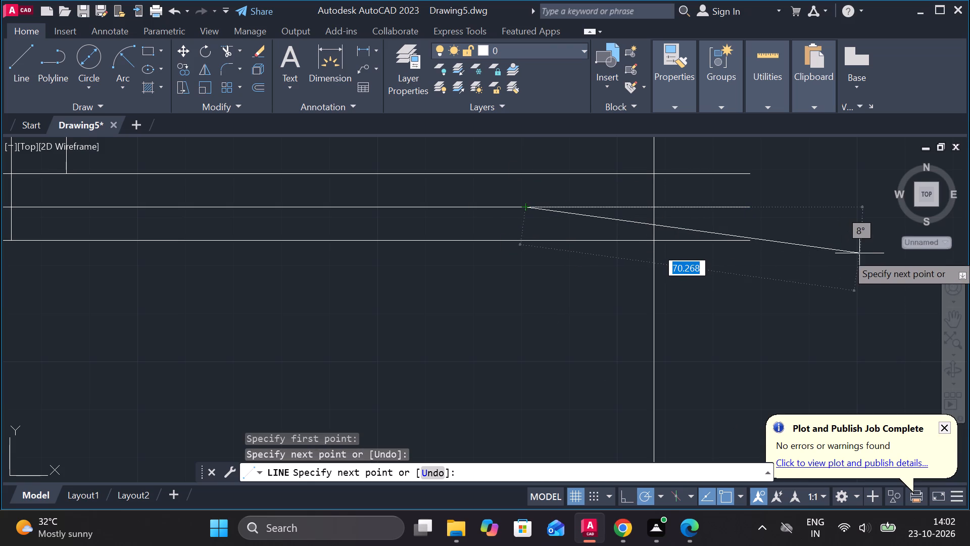
pyautogui.press('Escape')
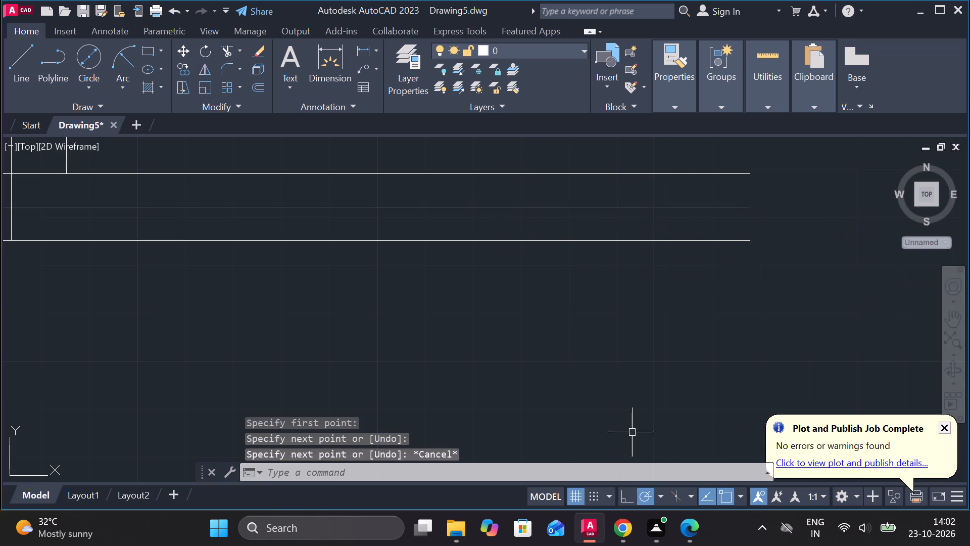
# Copy the short horizontal line on the plate's middle line 15 and 25 units downward along the small boss centreline.
pyautogui.click(618, 208)
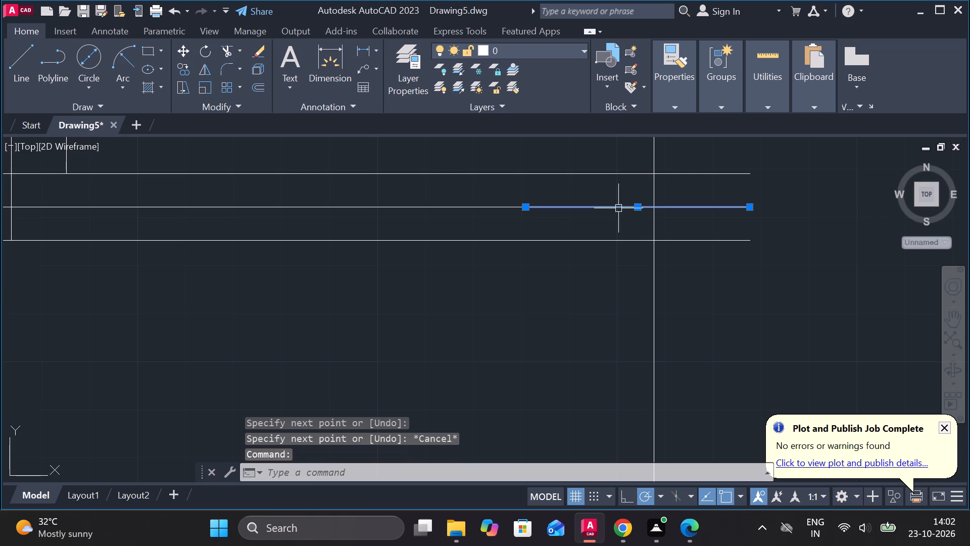
pyautogui.click(179, 65)
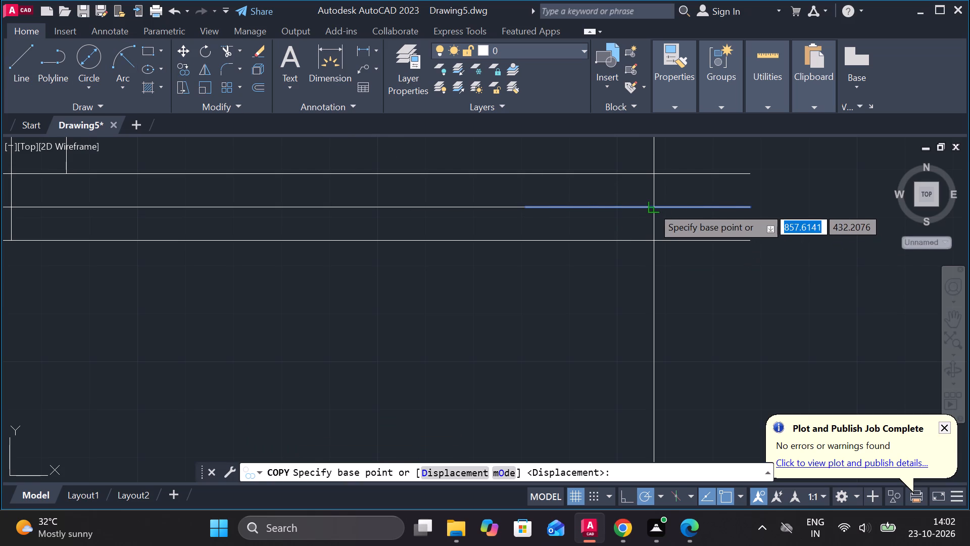
pyautogui.click(652, 207)
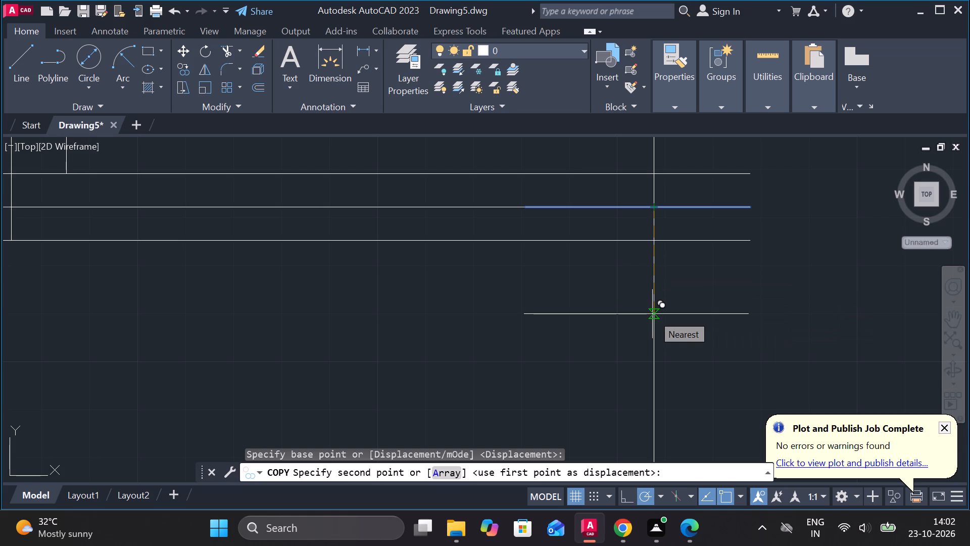
pyautogui.press('1')
pyautogui.press('5')
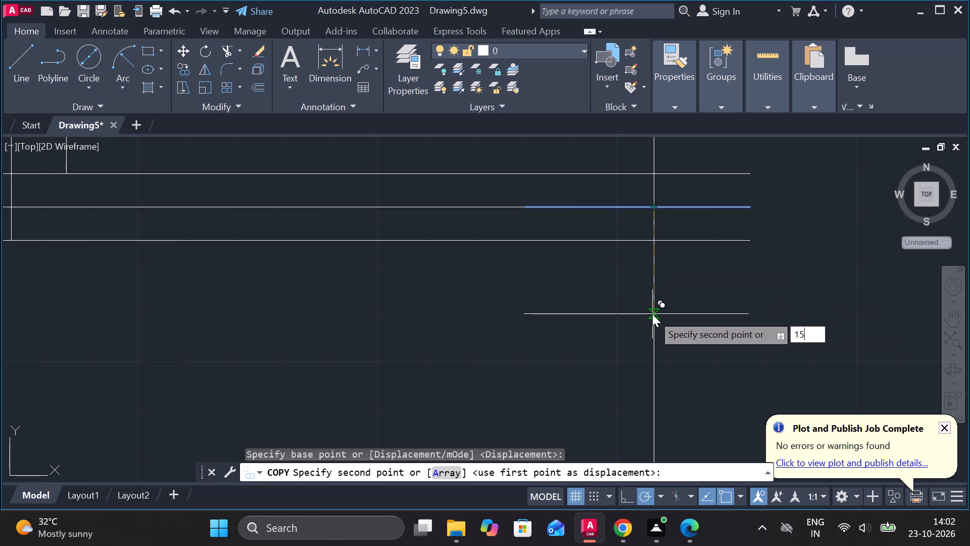
pyautogui.press('Return')
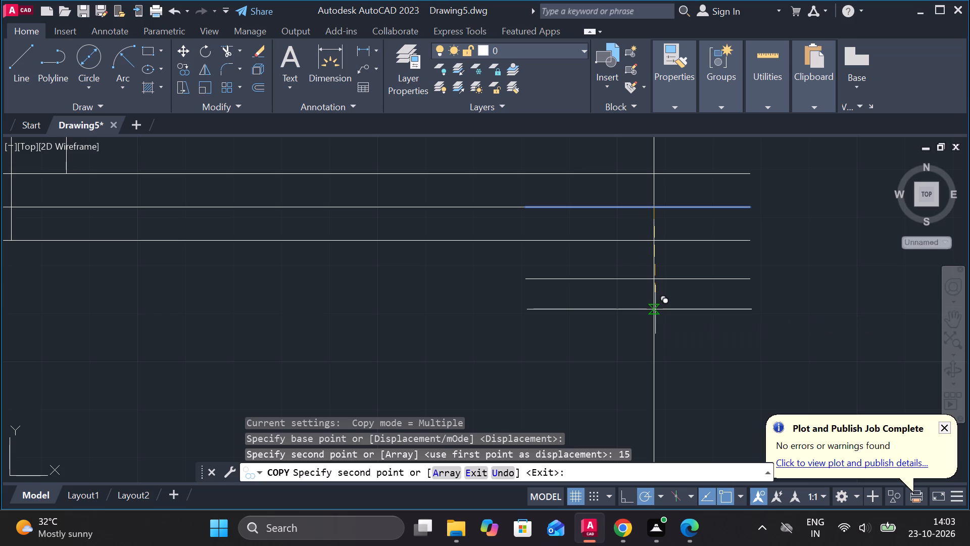
pyautogui.press('2')
pyautogui.press('5')
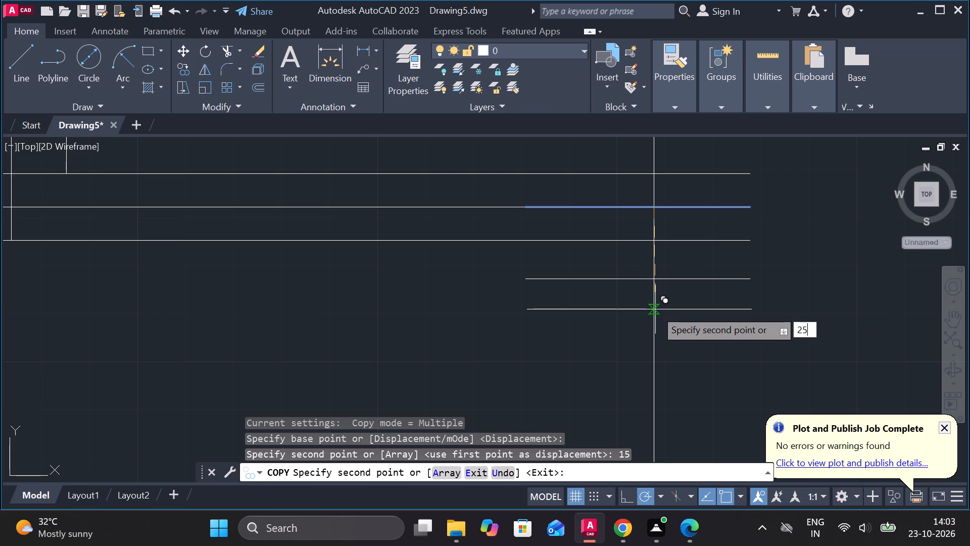
pyautogui.press('Return')
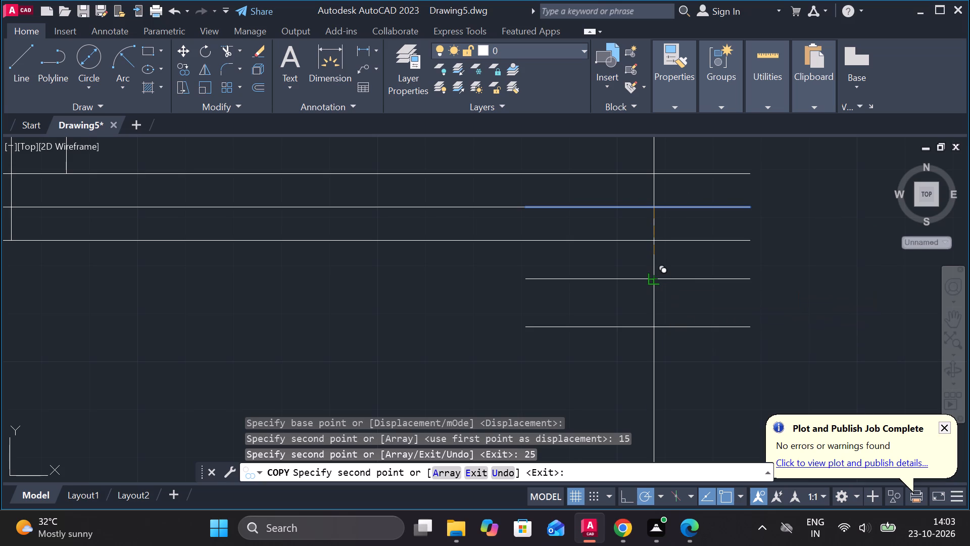
pyautogui.hotkey('ctrl', 'z')
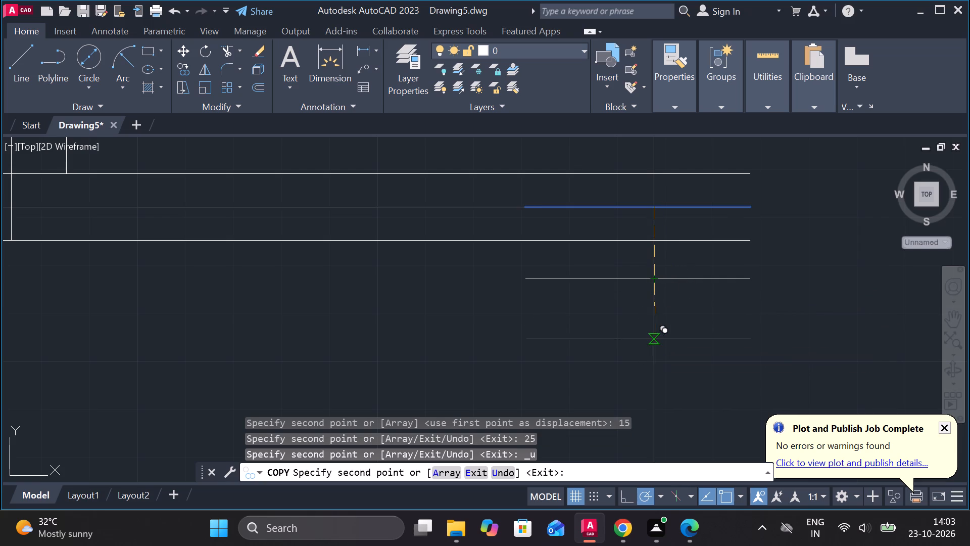
pyautogui.press('2')
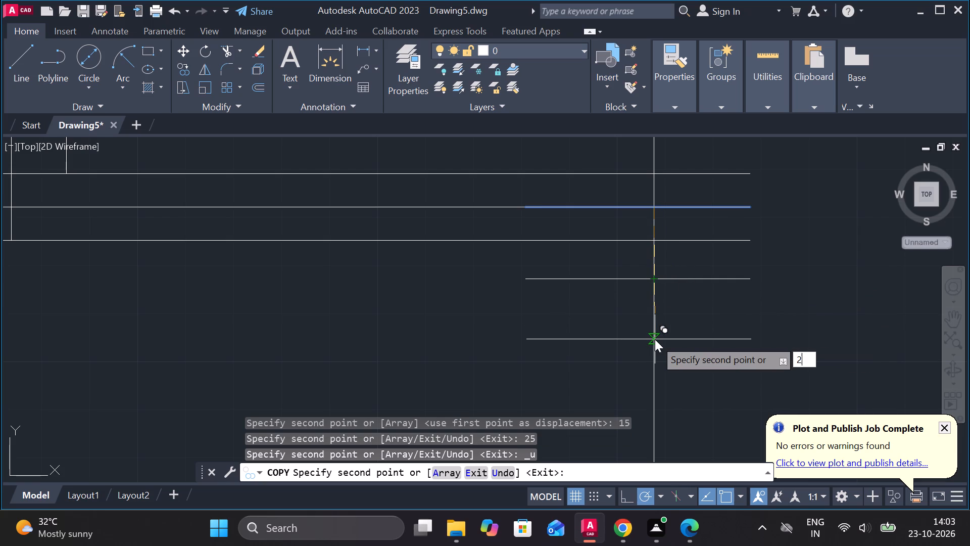
pyautogui.press('5')
pyautogui.press('Return')
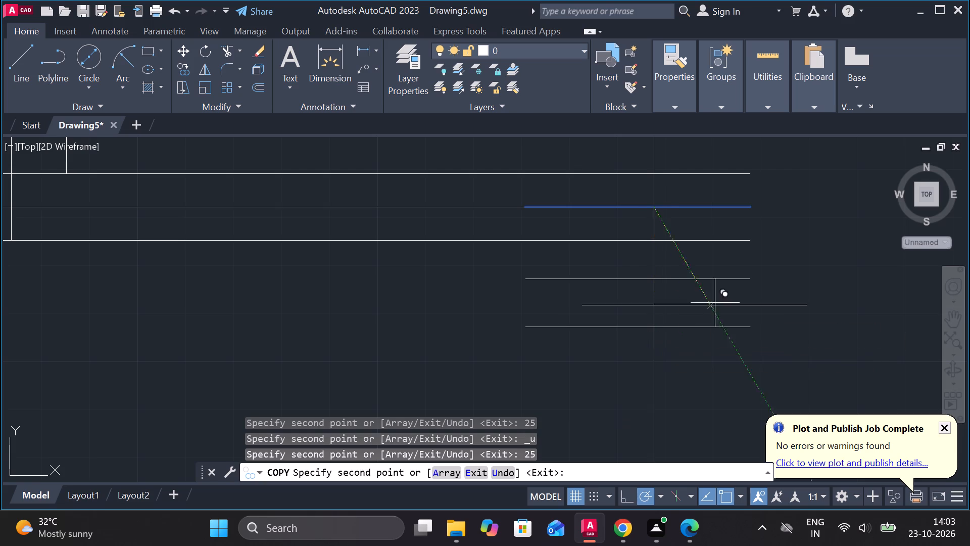
# Add copies of the same short line 15 and 25 units above the plate's middle line.
pyautogui.scroll(-2, 682, 307)
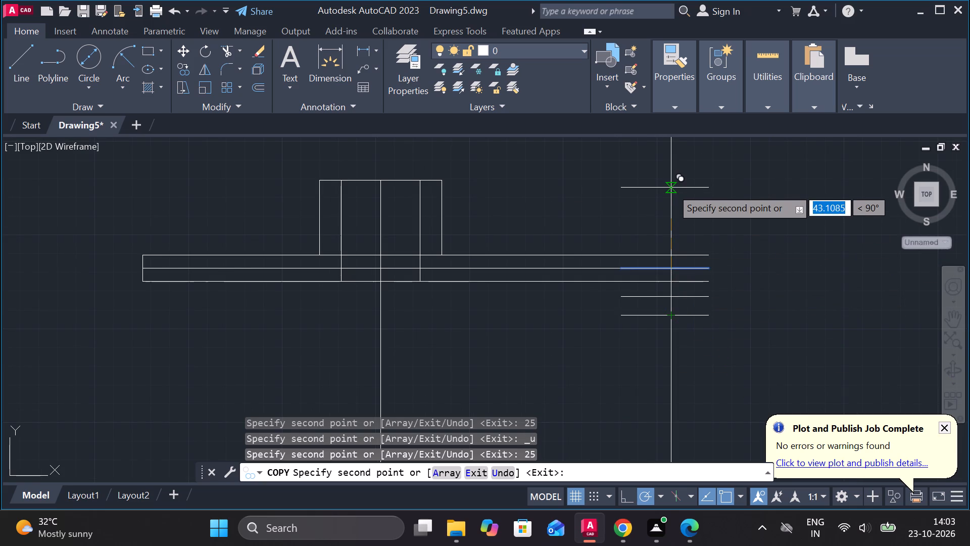
pyautogui.press('1')
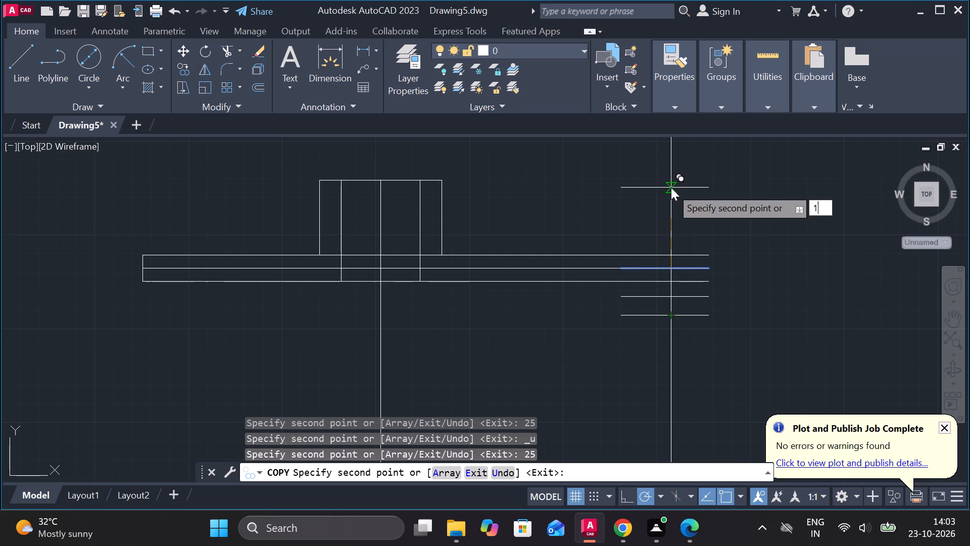
pyautogui.press('5')
pyautogui.press('Return')
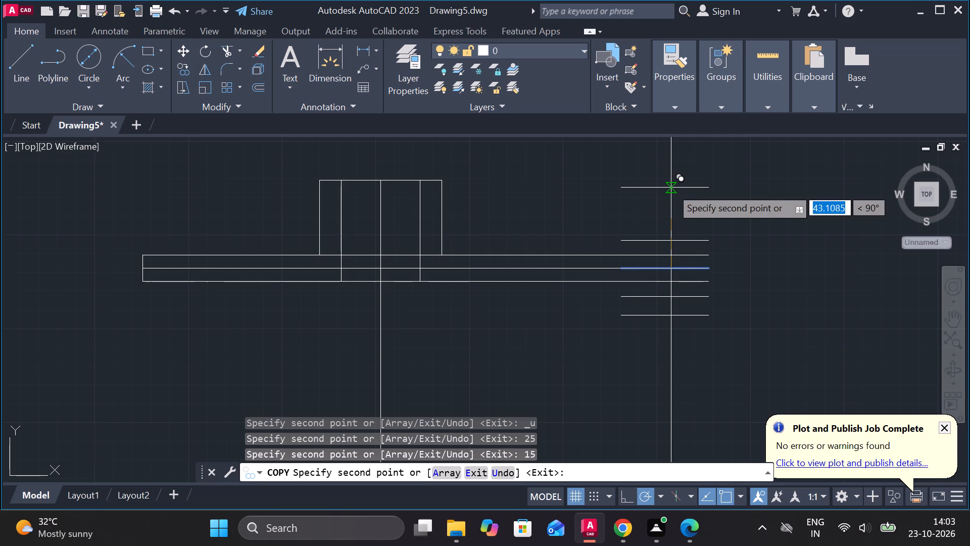
pyautogui.write('25')
pyautogui.press('Return')
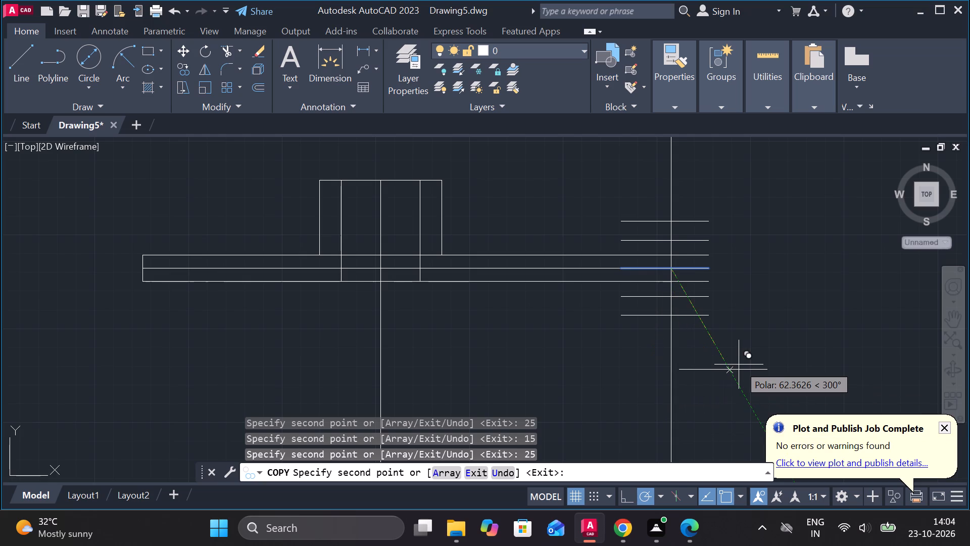
pyautogui.press('Escape')
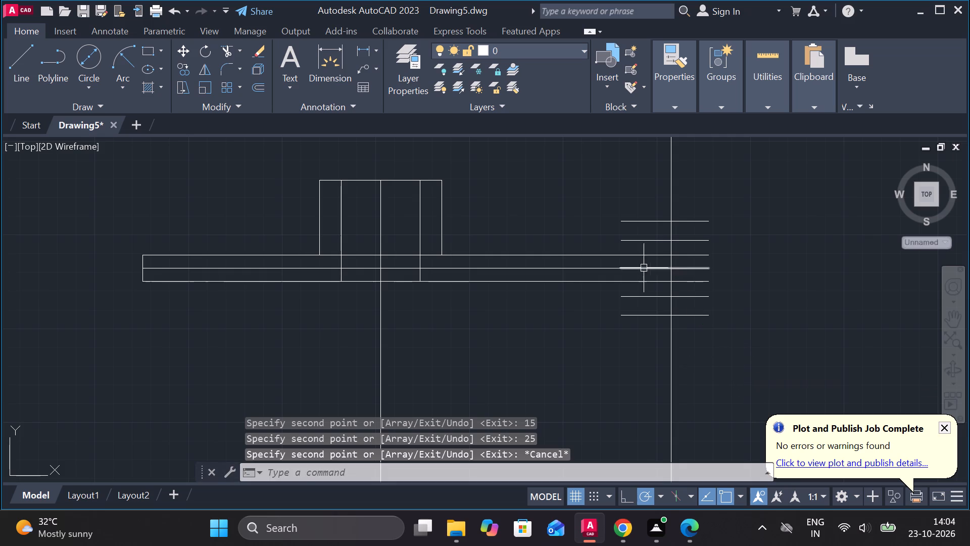
# Delete the original short horizontal line lying over the plate's middle line.
pyautogui.click(658, 269)
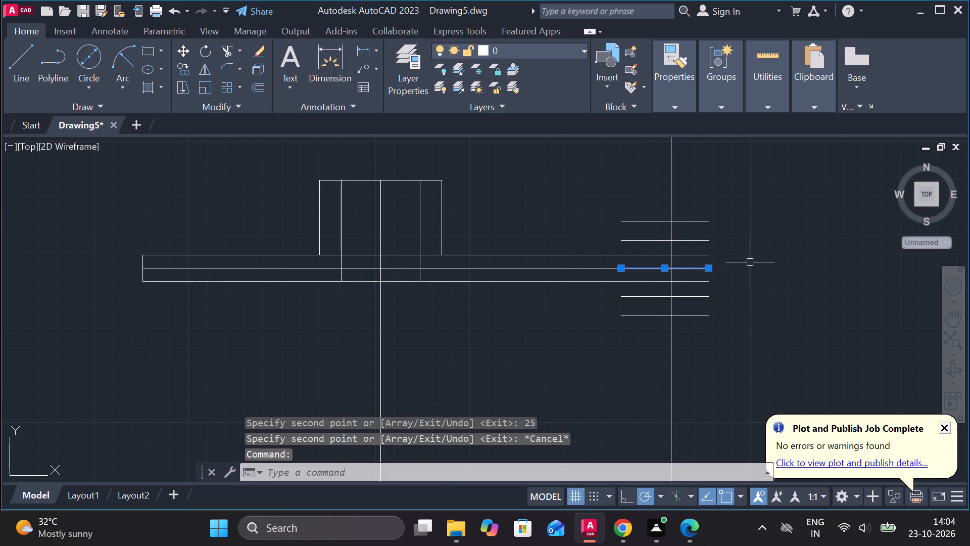
pyautogui.press('Delete')
# Draw a vertical line about 40 units long on the small boss centreline, from the topmost copied line to the upper of the two lower copies.
pyautogui.click(25, 55)
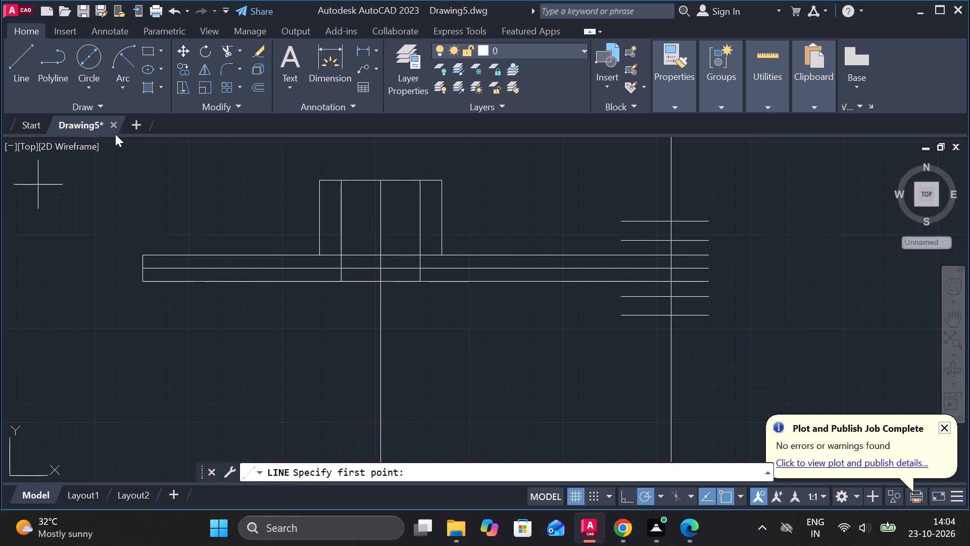
pyautogui.scroll(2, 671, 221)
pyautogui.click(663, 221)
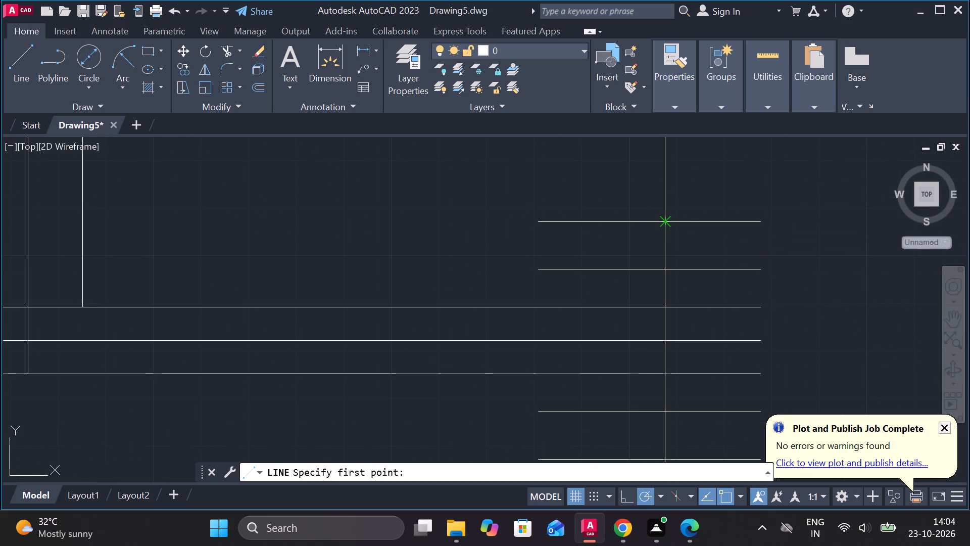
pyautogui.click(661, 408)
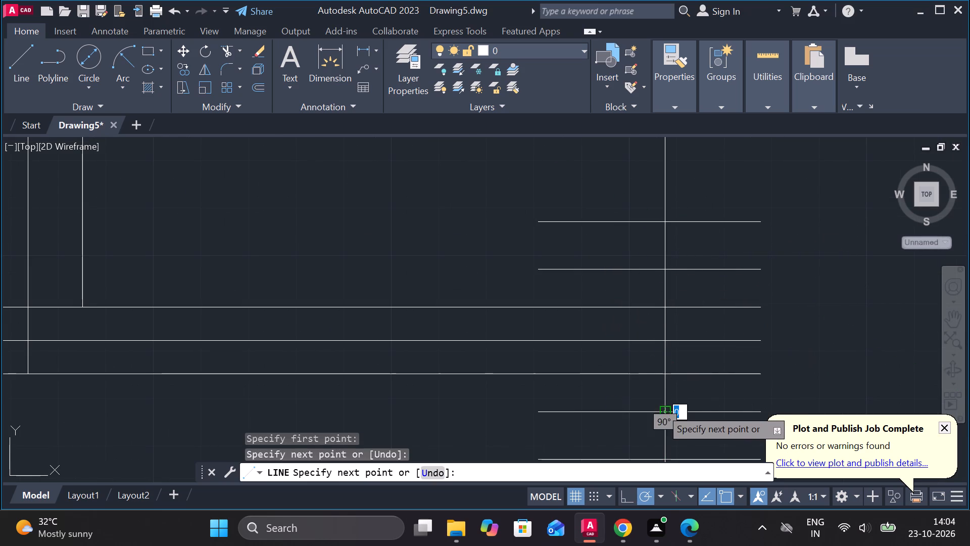
pyautogui.press('Escape')
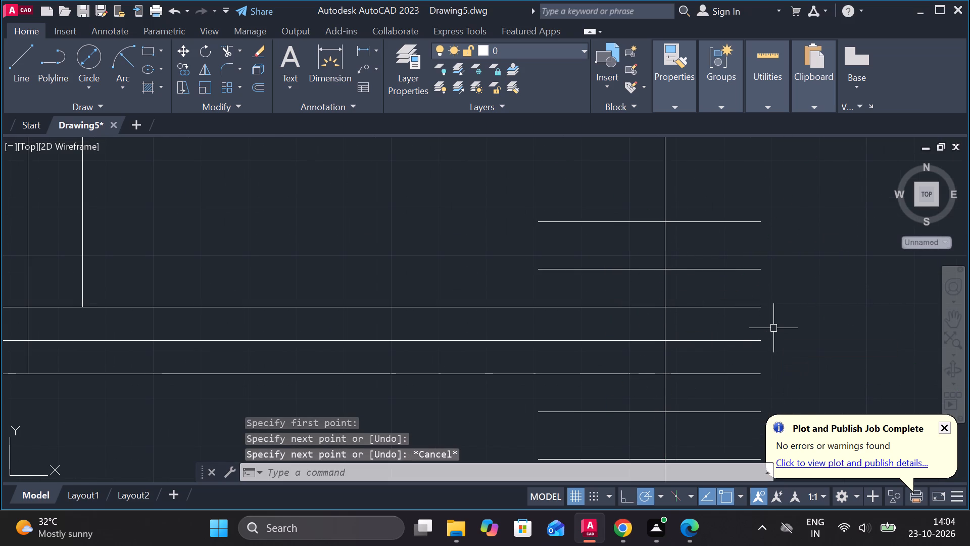
# Copy the new vertical line 15 and 20 units to the right of the small boss centreline.
pyautogui.click(664, 330)
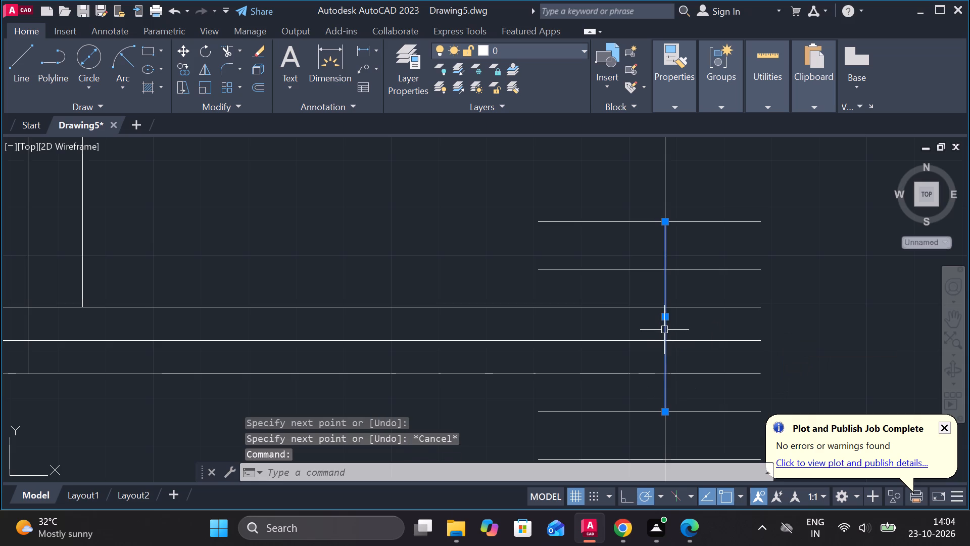
pyautogui.click(182, 70)
pyautogui.click(666, 306)
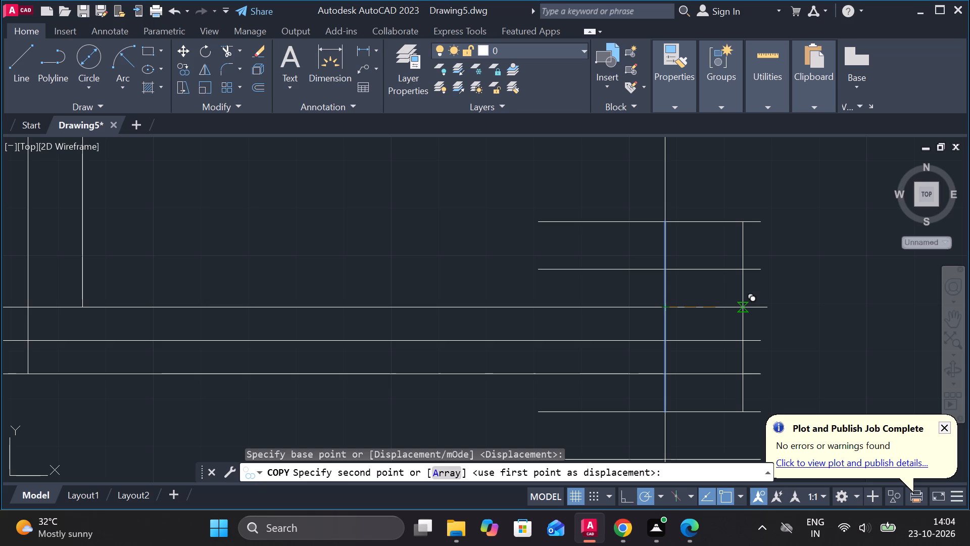
pyautogui.press('1')
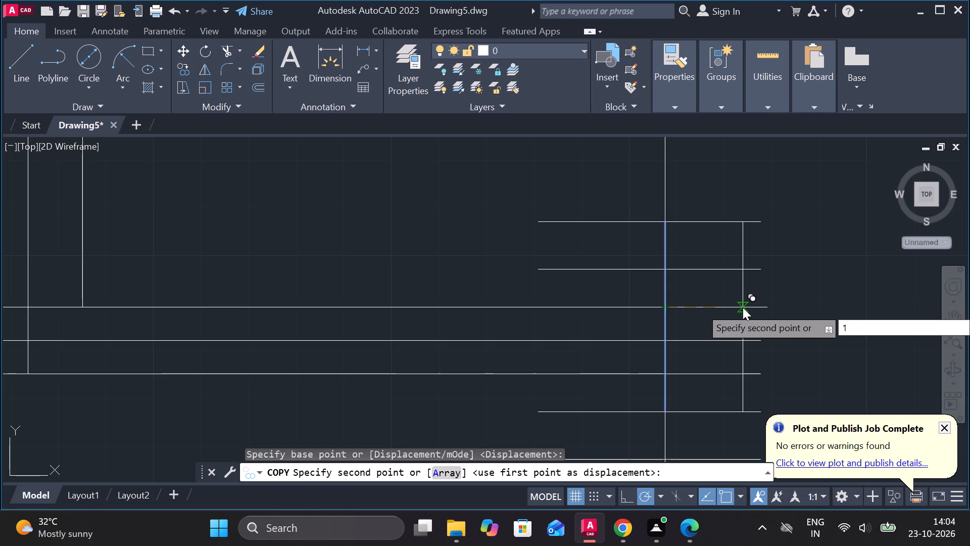
pyautogui.press('5')
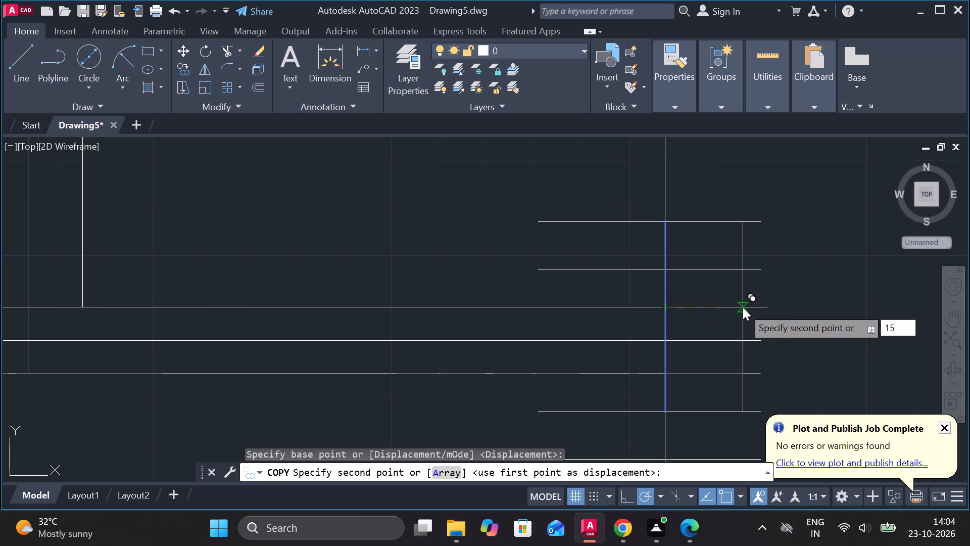
pyautogui.press('Return')
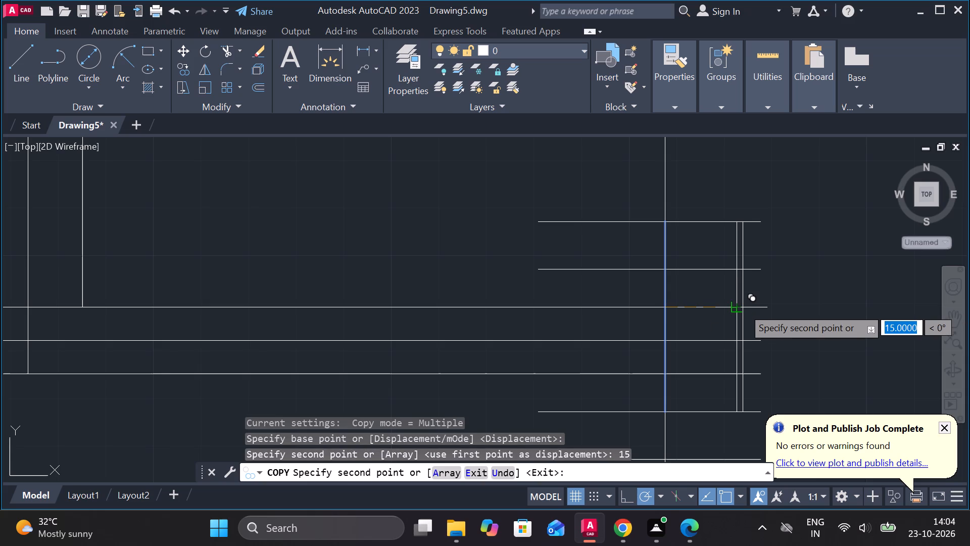
pyautogui.press('2')
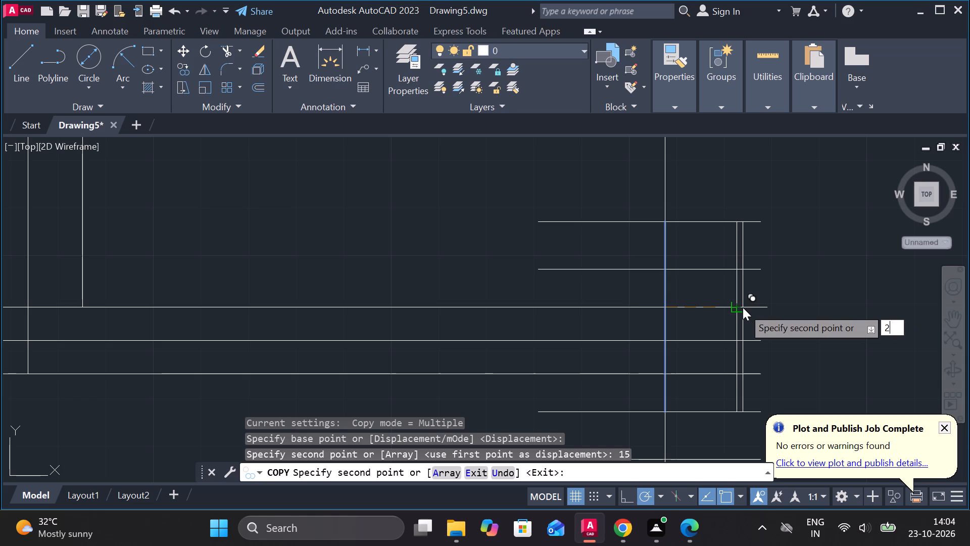
pyautogui.press('0')
pyautogui.press('Return')
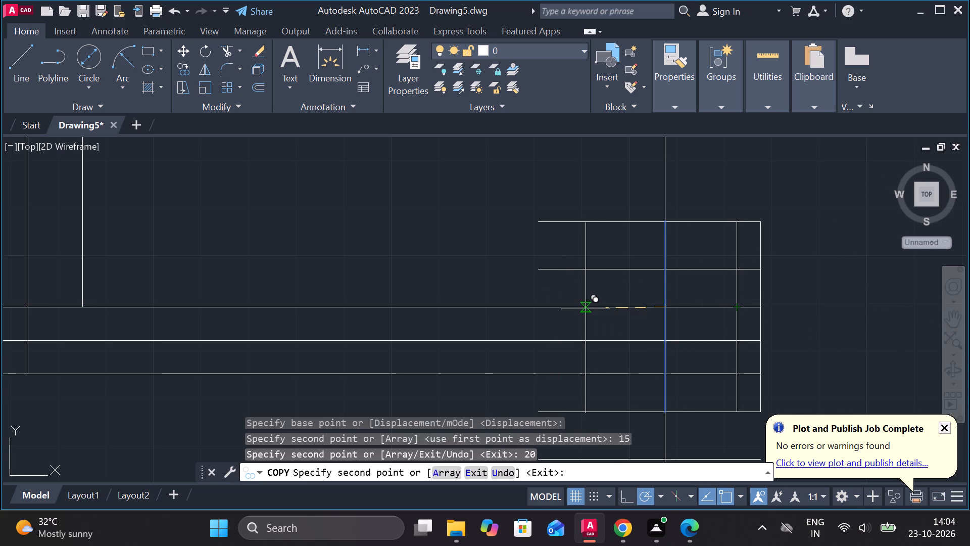
# Add copies of the same vertical line 15 and 20 units to the left of the small boss centreline.
pyautogui.press('1')
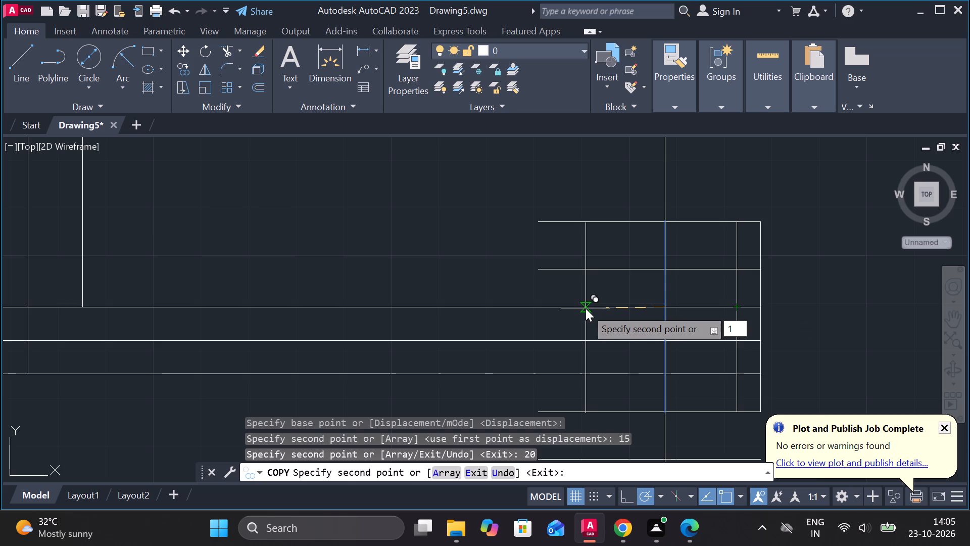
pyautogui.press('5')
pyautogui.press('Return')
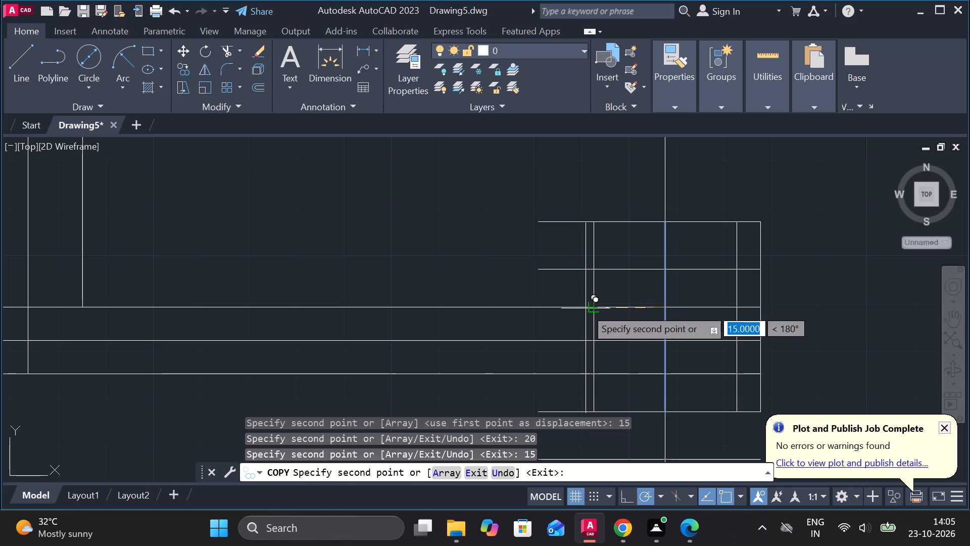
pyautogui.press('2')
pyautogui.press('0')
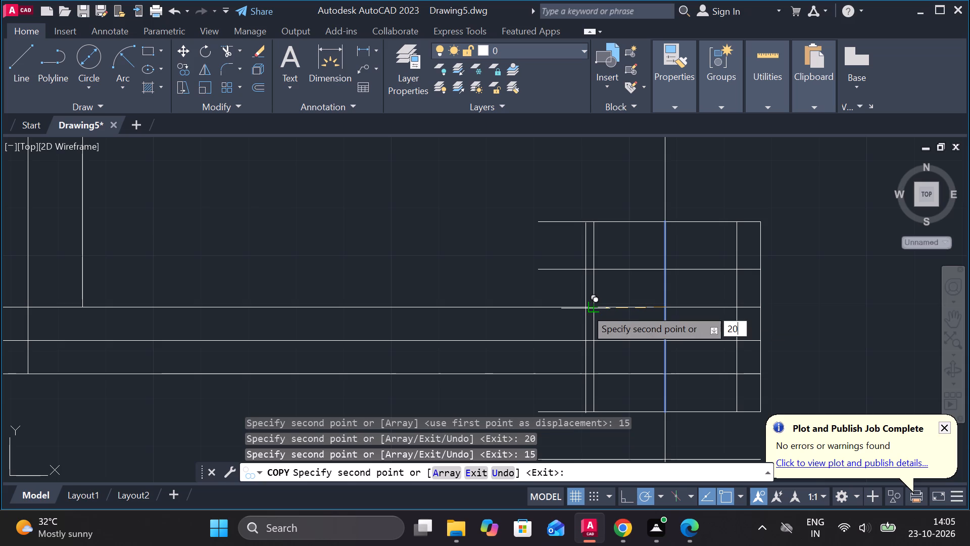
pyautogui.press('Return')
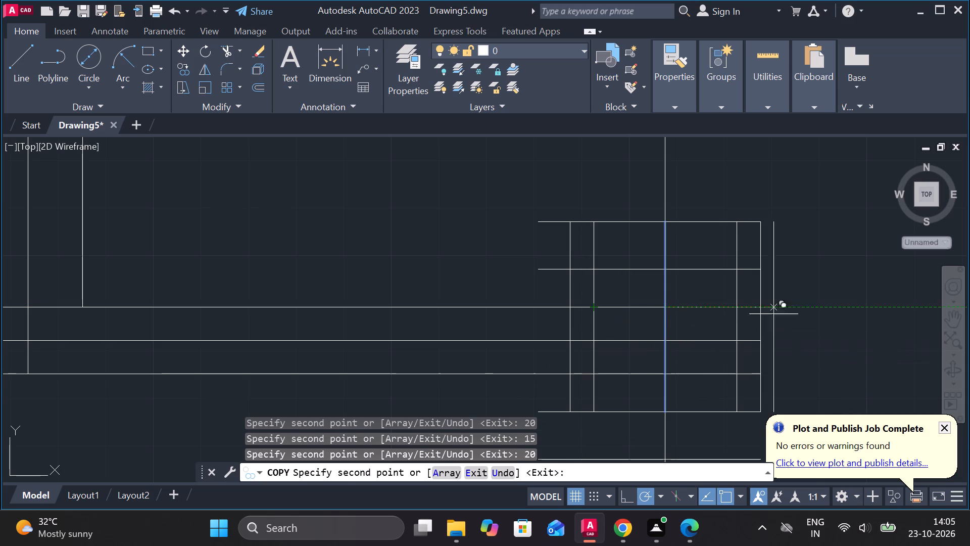
pyautogui.press('Escape')
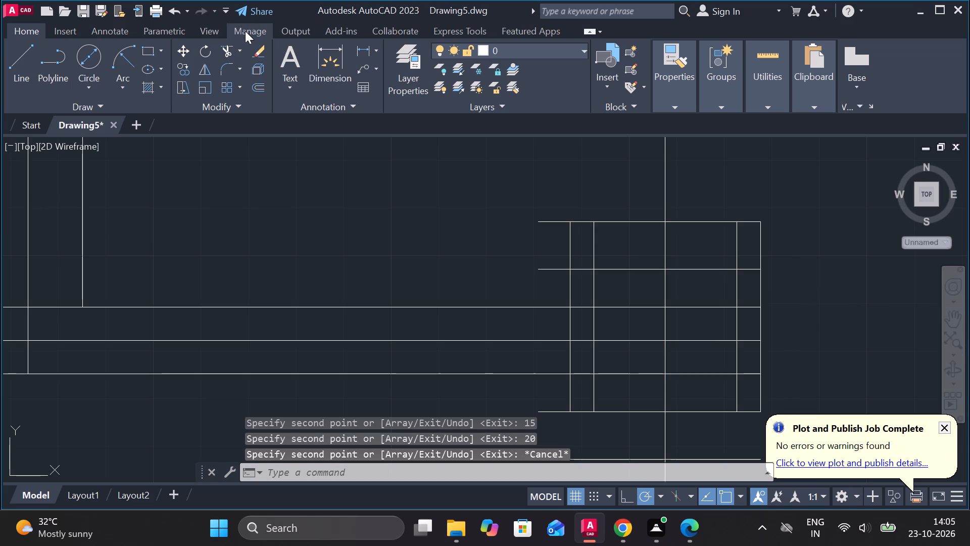
# Trim the left overhangs of the two upper horizontal lines back to the small boss's outer left vertical line.
pyautogui.click(233, 49)
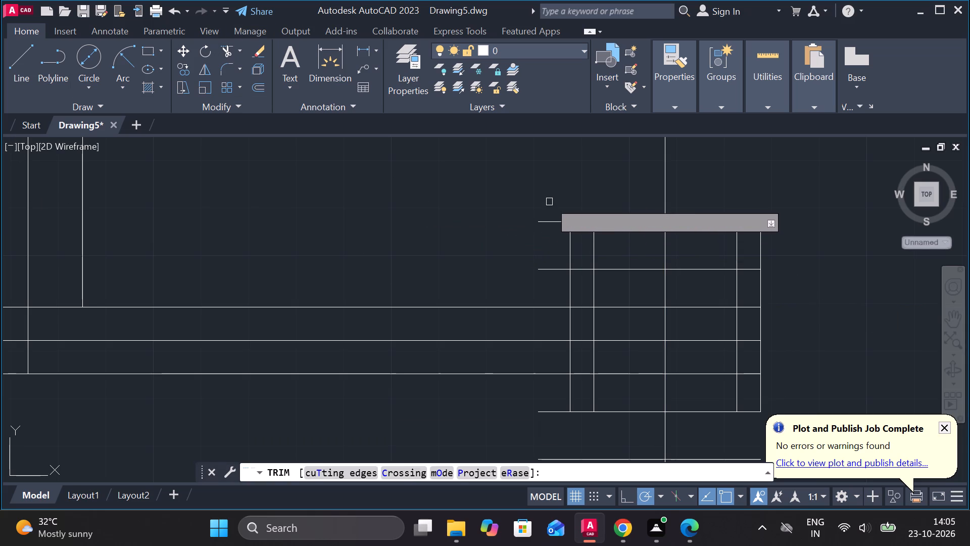
pyautogui.moveTo(548, 200); pyautogui.dragTo(551, 274)
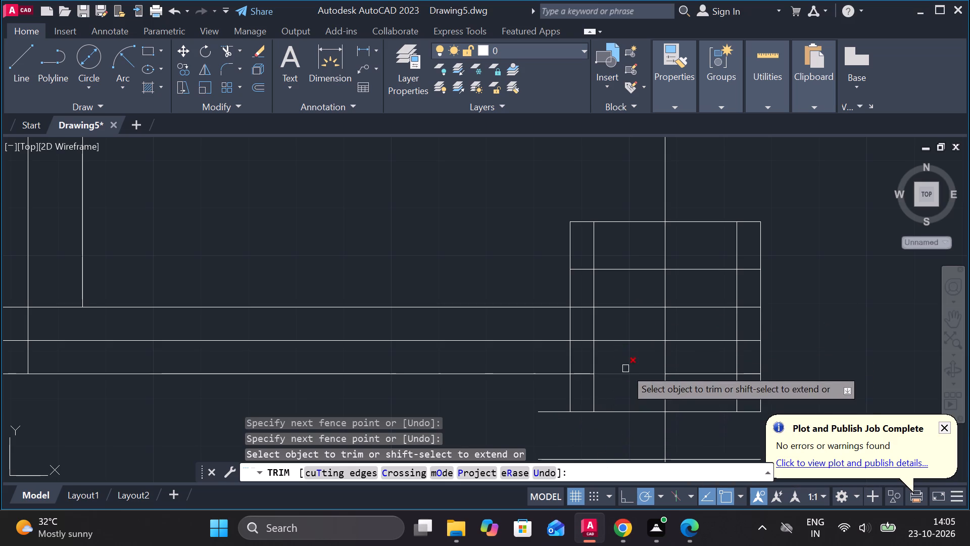
# Add a vertical linear dimension from the plate's middle line to the first horizontal line below the plate, along the small boss centreline.
pyautogui.click(356, 47)
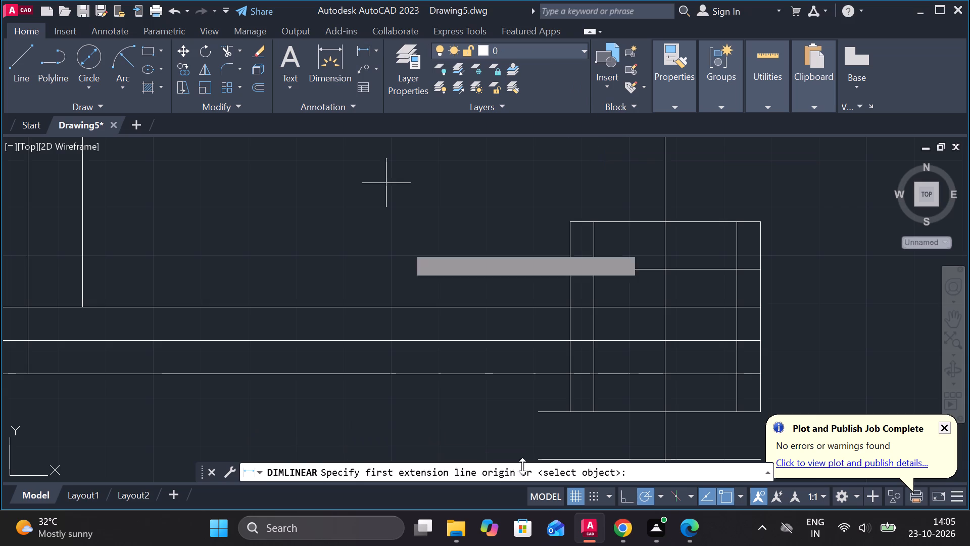
pyautogui.click(663, 342)
pyautogui.click(662, 417)
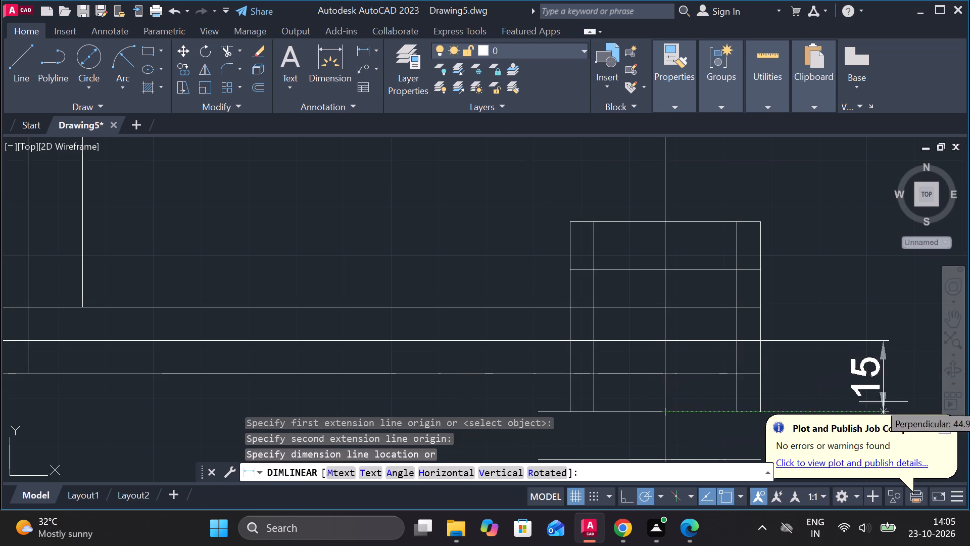
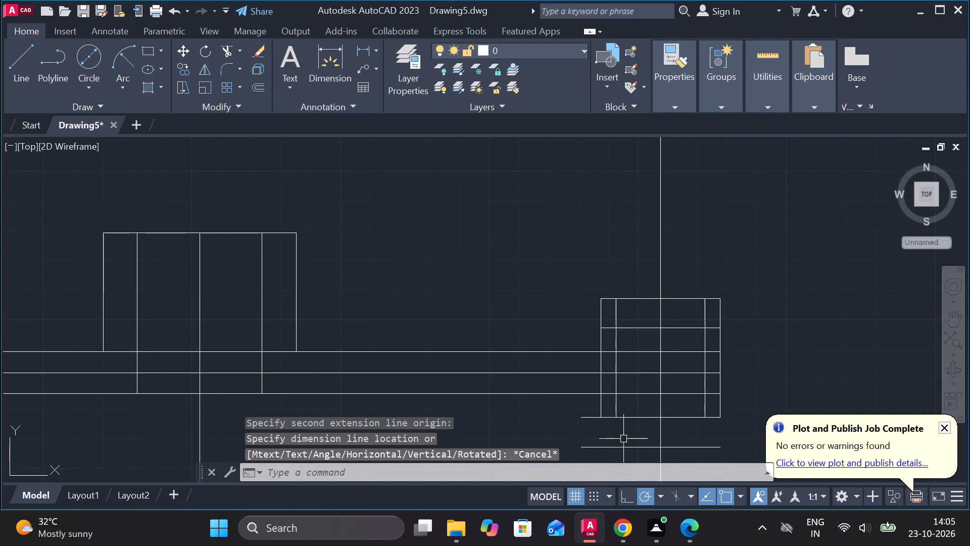
# Extend the small boss's four outer and inner vertical lines down to the lowest horizontal line.
pyautogui.write('ex')
pyautogui.press('Return')
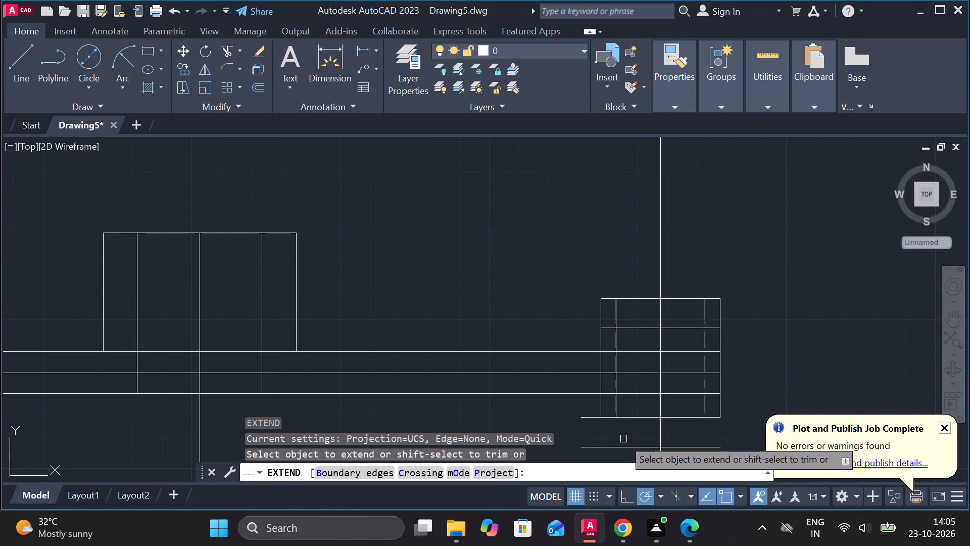
pyautogui.click(602, 405)
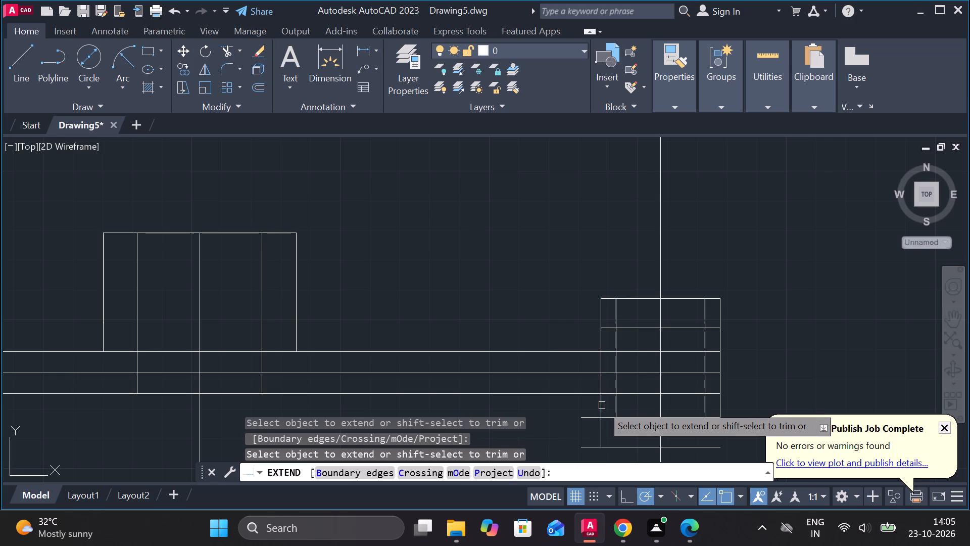
pyautogui.click(615, 405)
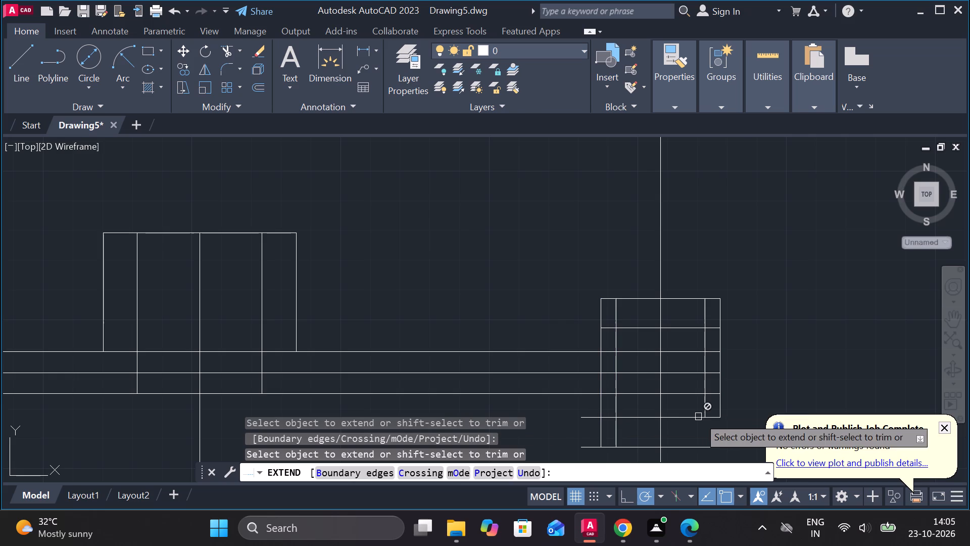
pyautogui.click(702, 407)
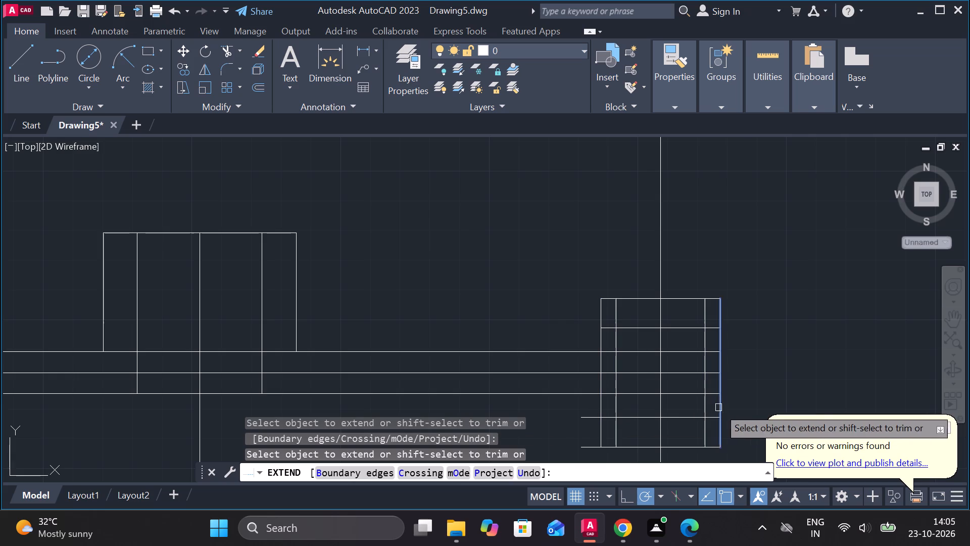
pyautogui.click(722, 407)
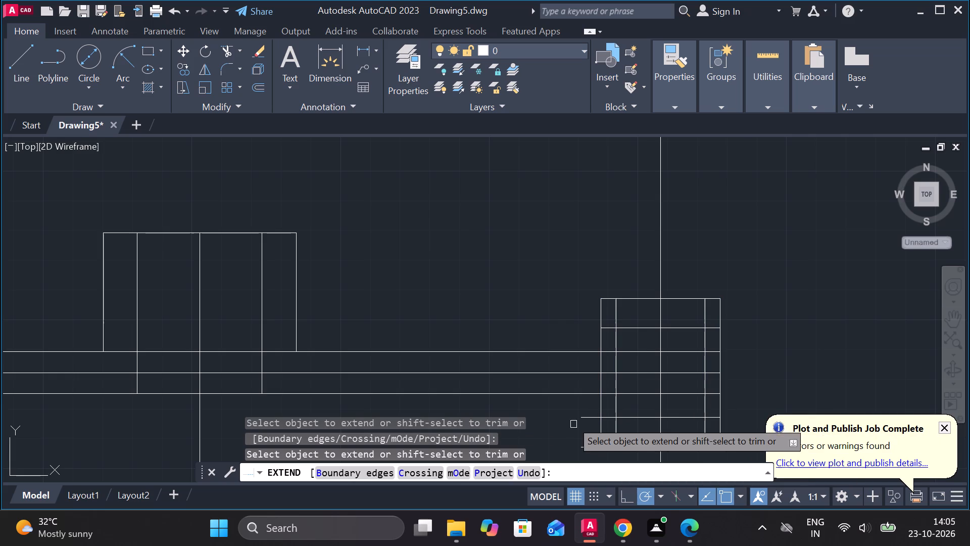
pyautogui.press('Escape')
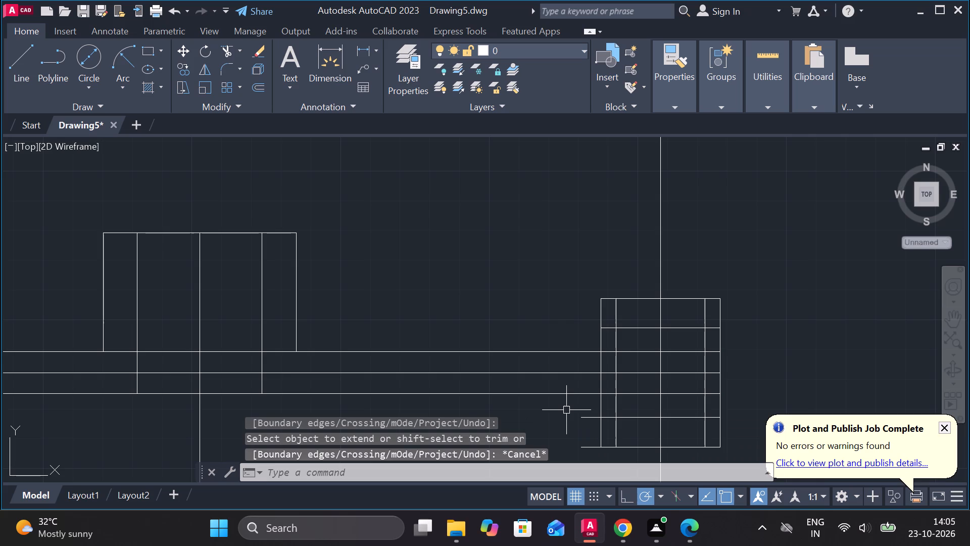
# Trim the left overhangs of the two horizontal lines below the plate back to the small boss's outer left vertical line.
pyautogui.click(226, 51)
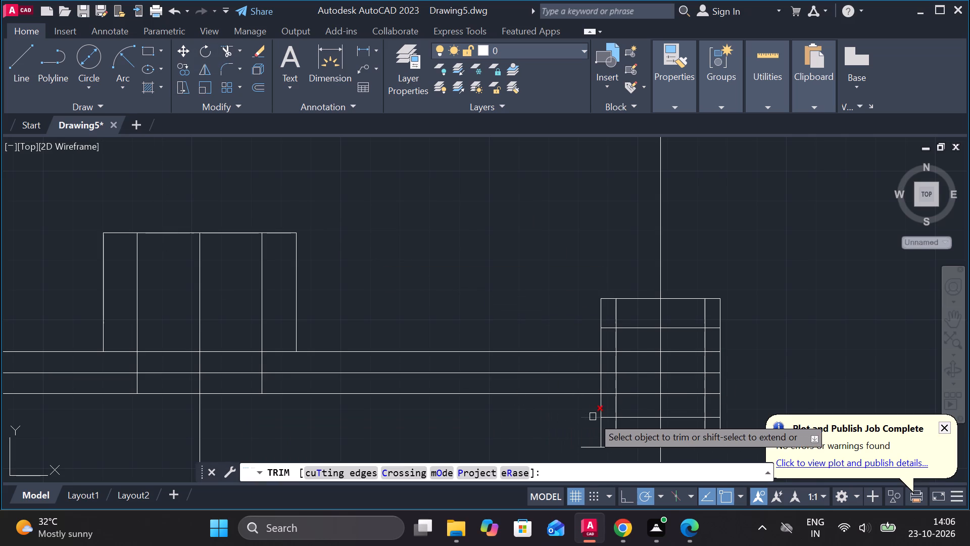
pyautogui.click(593, 417)
pyautogui.click(590, 447)
pyautogui.scroll(-1, 590, 436)
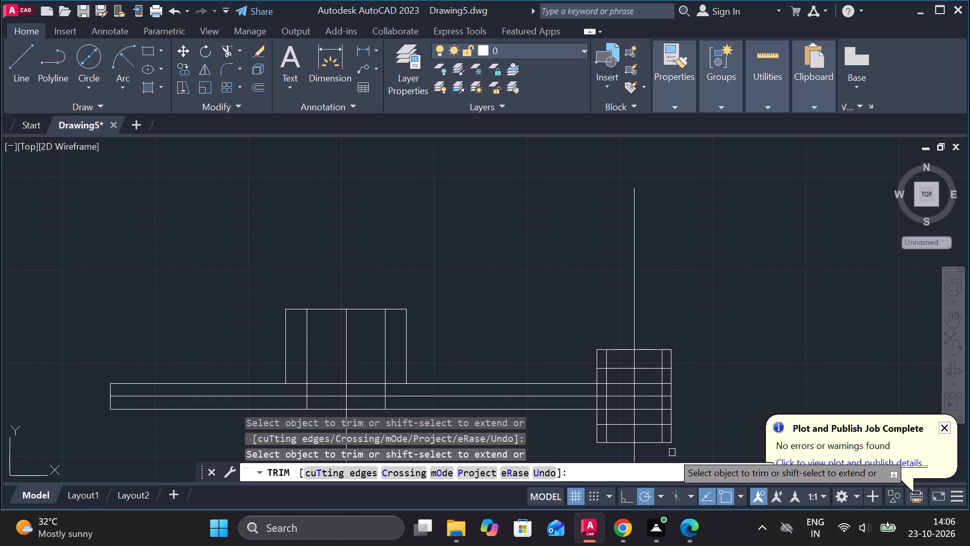
pyautogui.scroll(1, 672, 452)
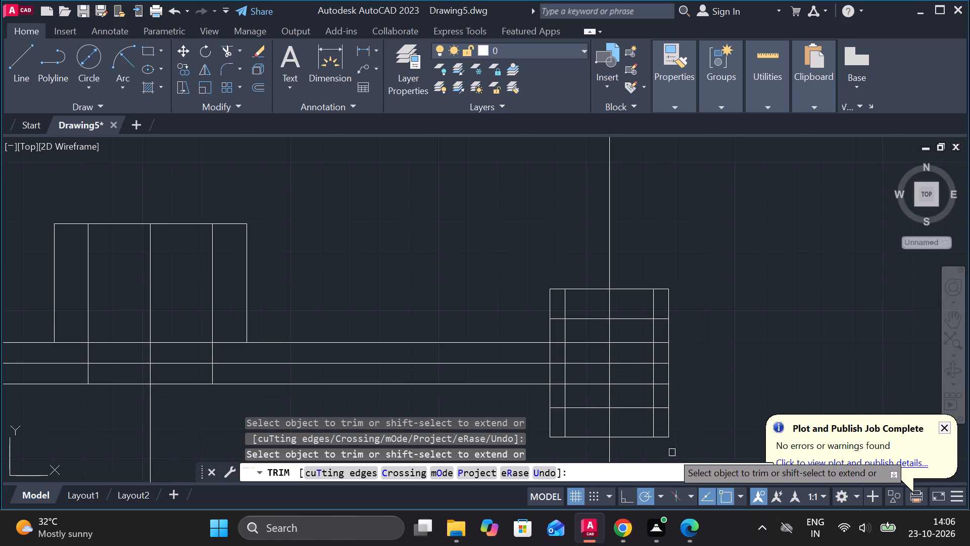
pyautogui.press('Escape')
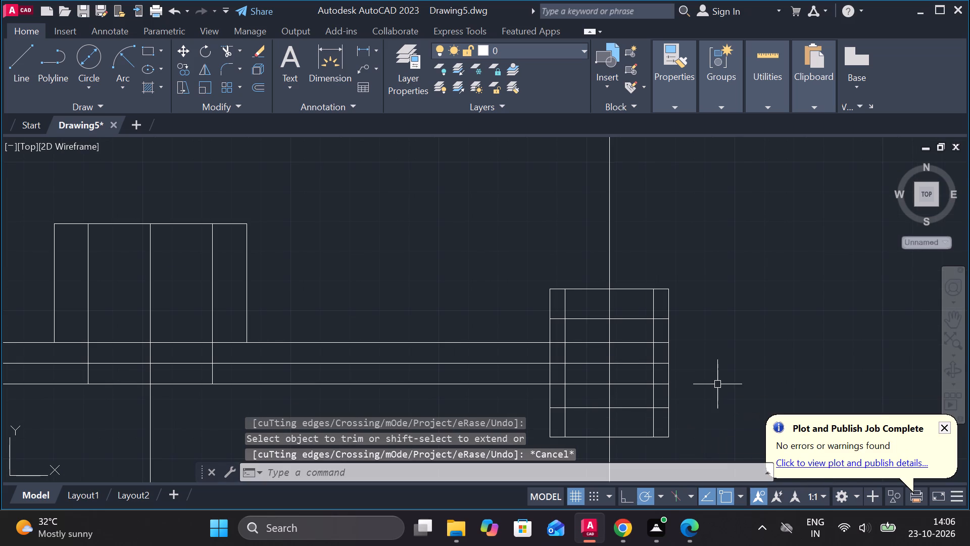
pyautogui.press('Escape')
pyautogui.press('Escape')
pyautogui.press('Escape')
pyautogui.press('Escape')
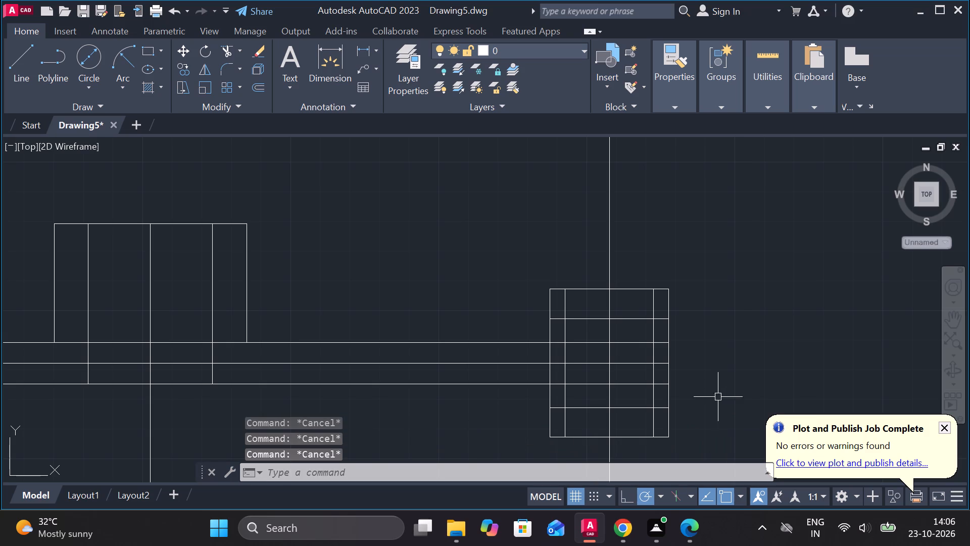
# Copy the small boss's bottom horizontal line 2 units upward.
pyautogui.click(637, 437)
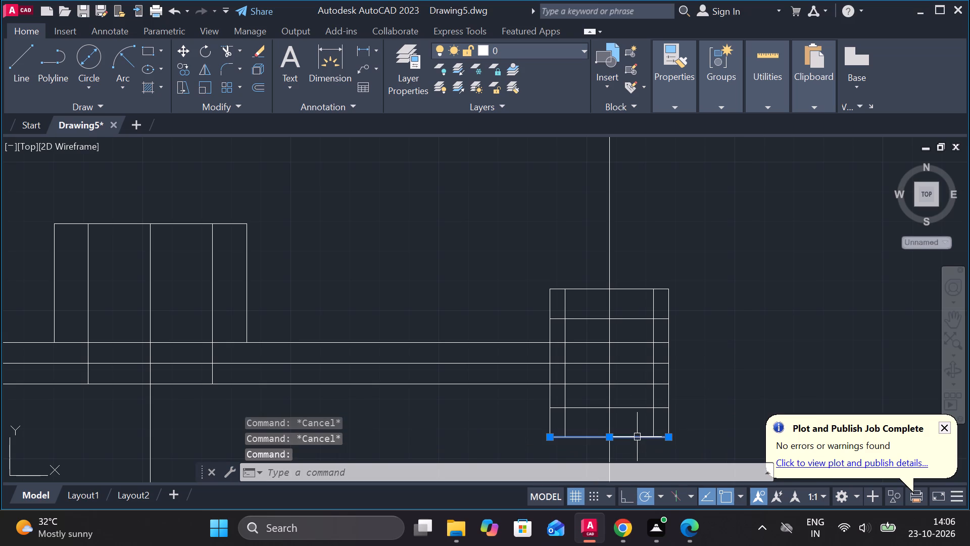
pyautogui.click(184, 68)
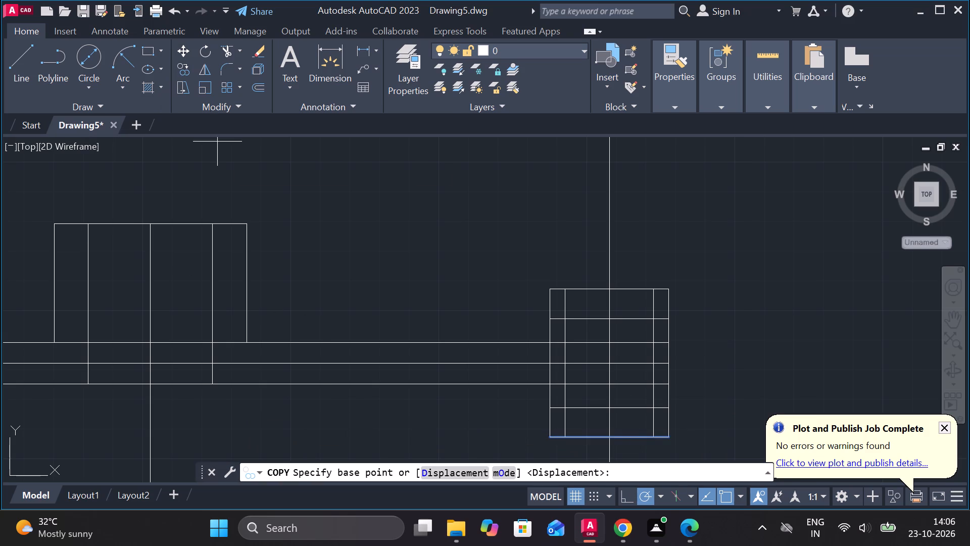
pyautogui.click(610, 434)
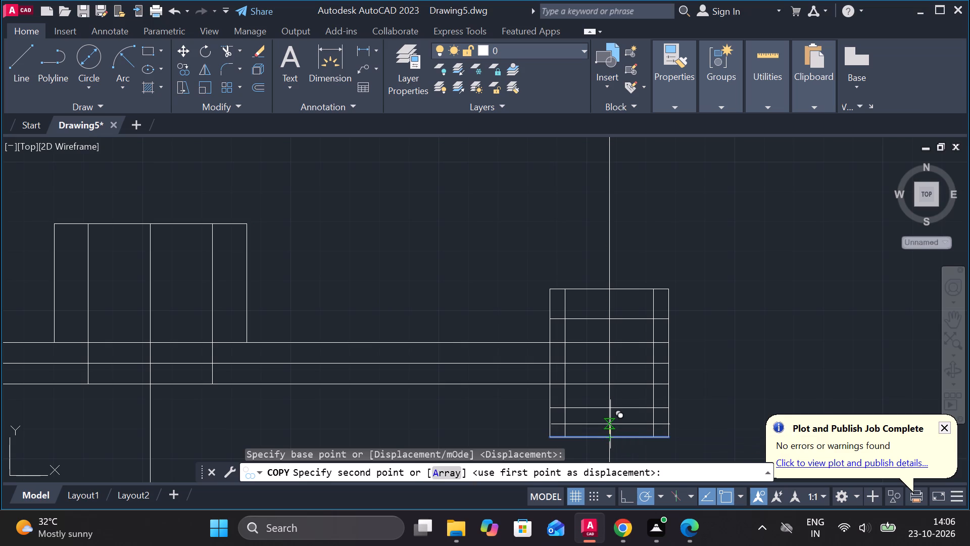
pyautogui.press('2')
pyautogui.press('Return')
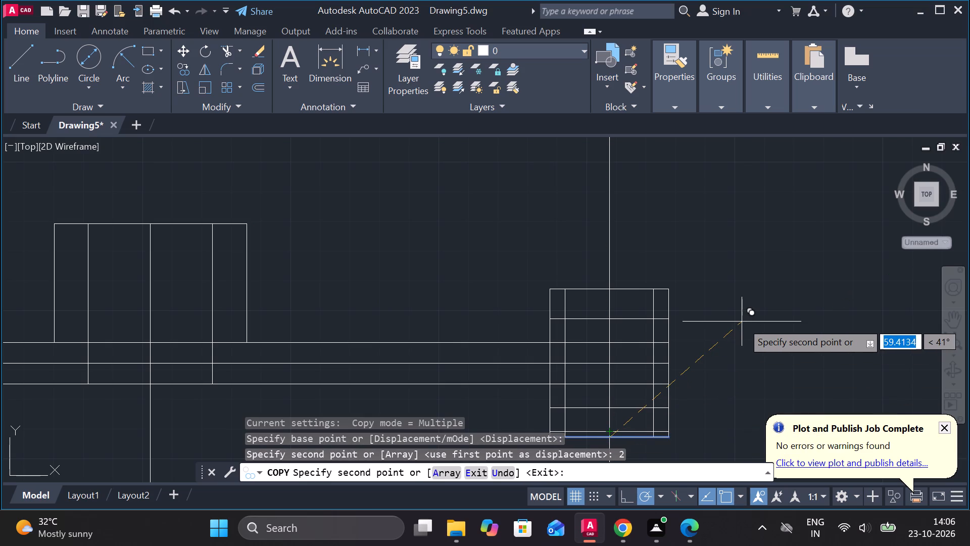
pyautogui.press('Escape')
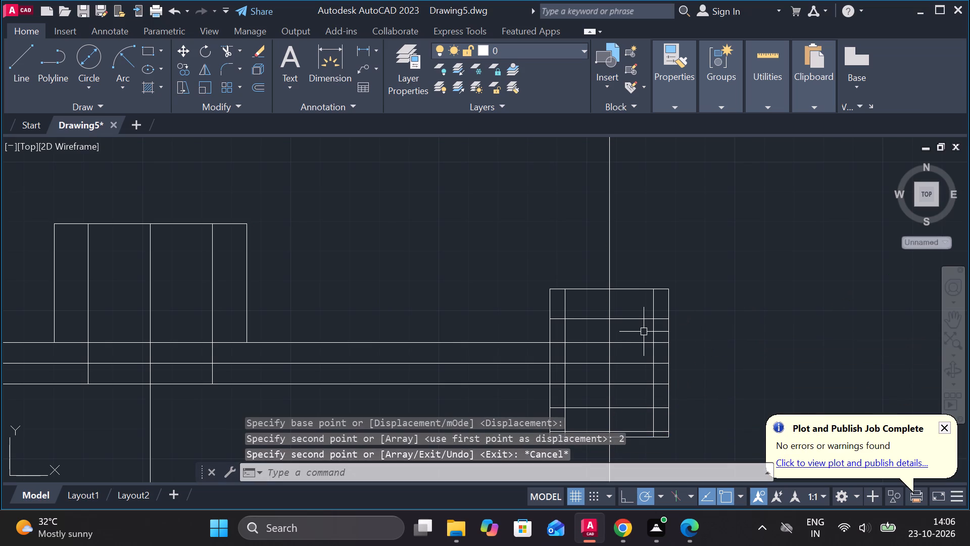
# Copy the small boss's top horizontal line 2 units downward.
pyautogui.click(595, 287)
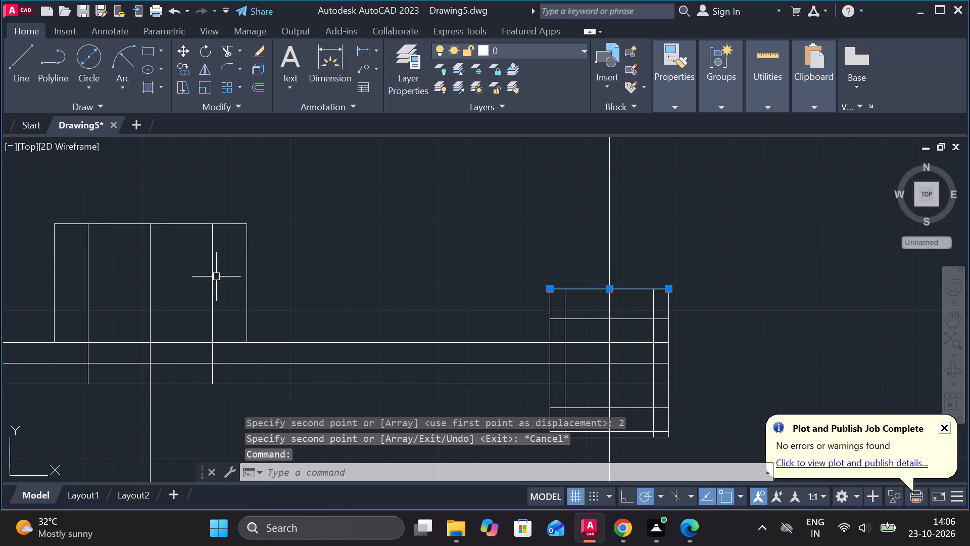
pyautogui.click(181, 74)
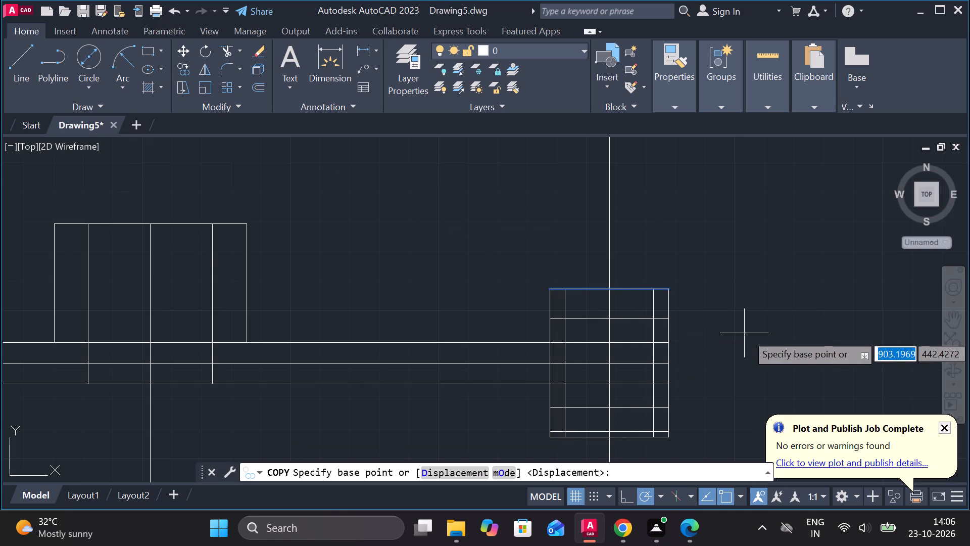
pyautogui.click(611, 292)
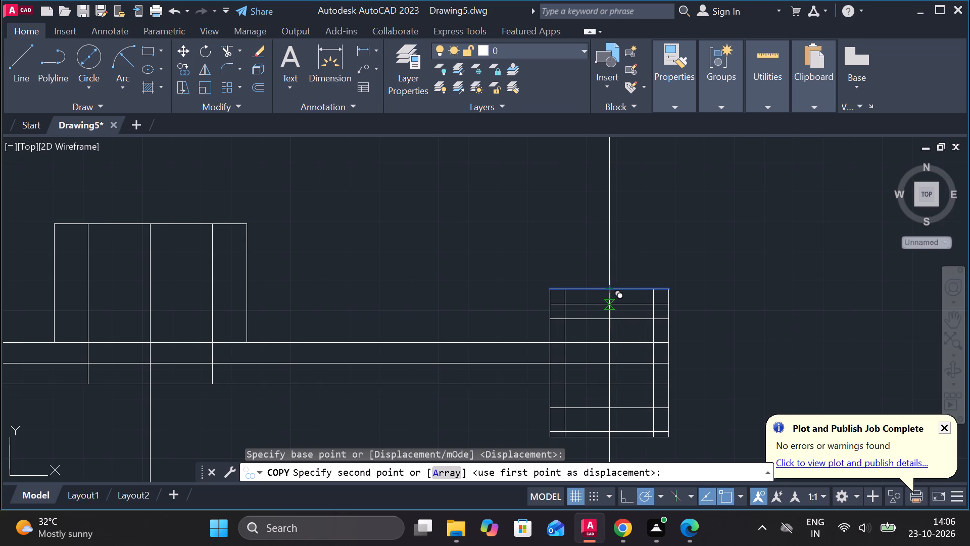
pyautogui.press('2')
pyautogui.press('Return')
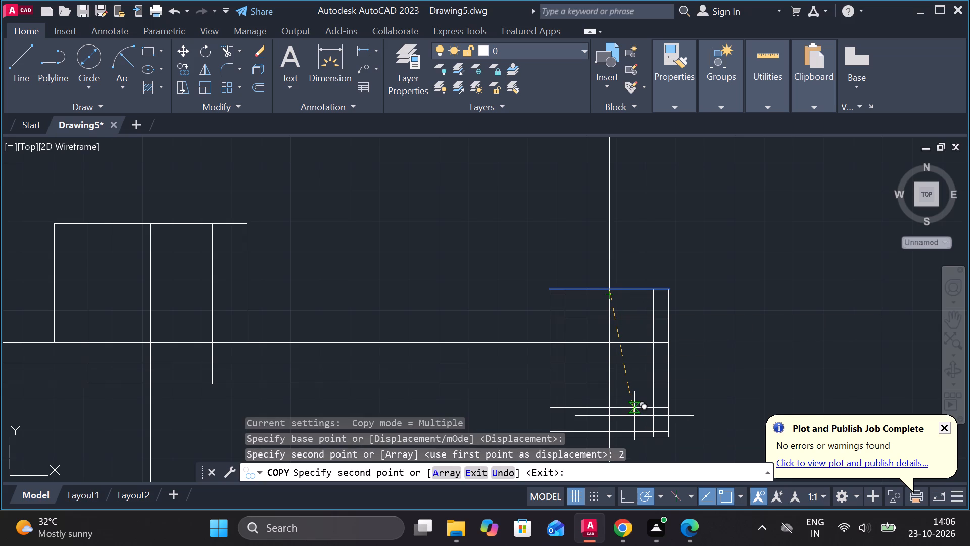
pyautogui.press('Escape')
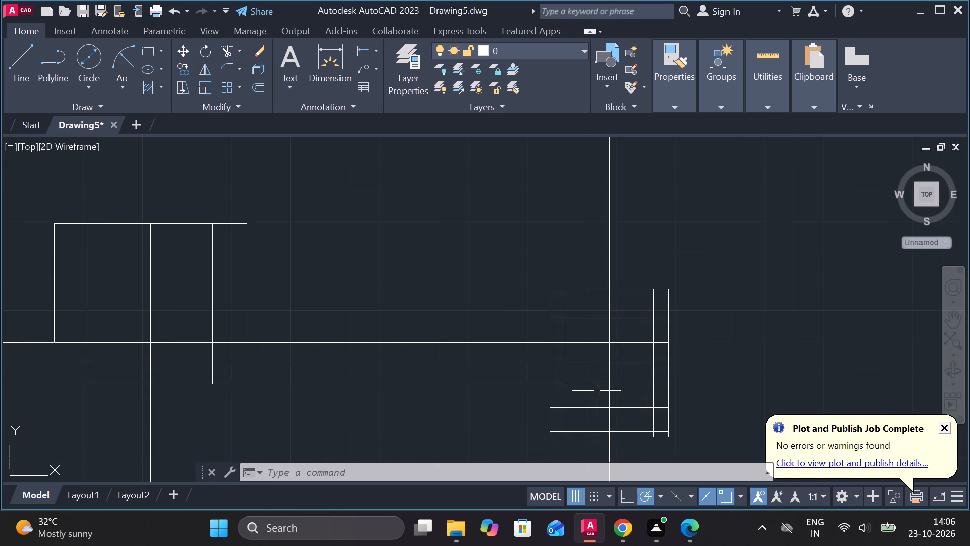
# Stretch the lower end of the small boss's middle vertical line down to the bottom horizontal line.
pyautogui.click(611, 392)
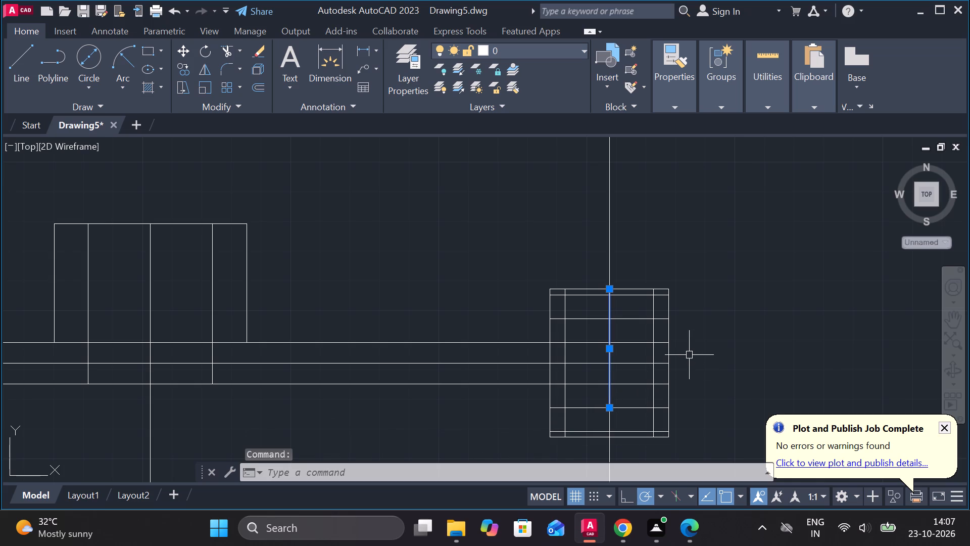
pyautogui.click(610, 412)
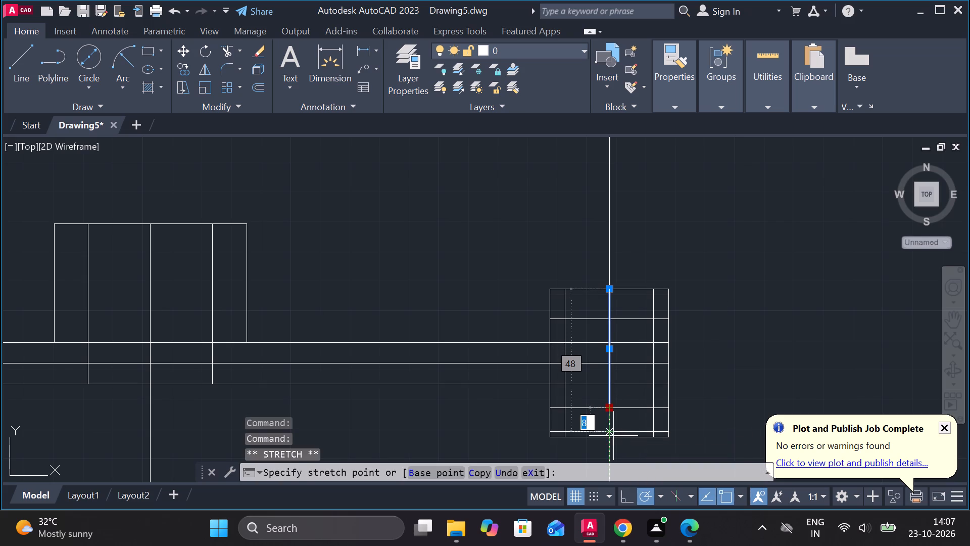
pyautogui.click(613, 440)
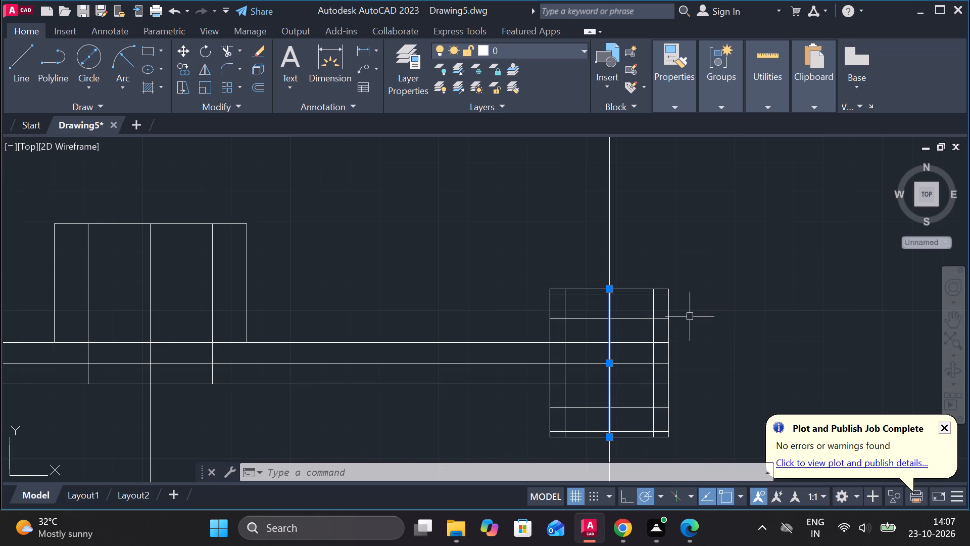
# Copy the small boss's middle vertical line 30 and 44 units to the left along the plate's middle line.
pyautogui.click(184, 73)
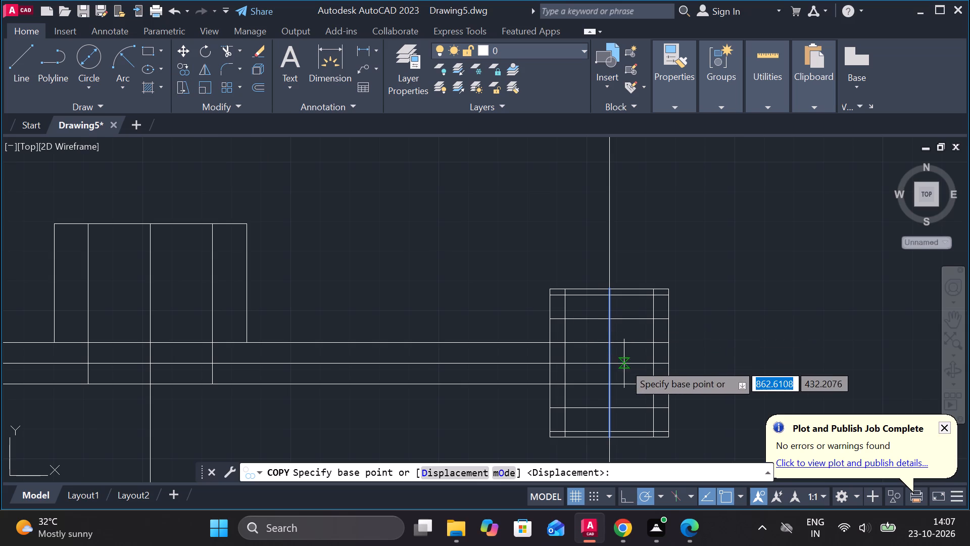
pyautogui.click(612, 363)
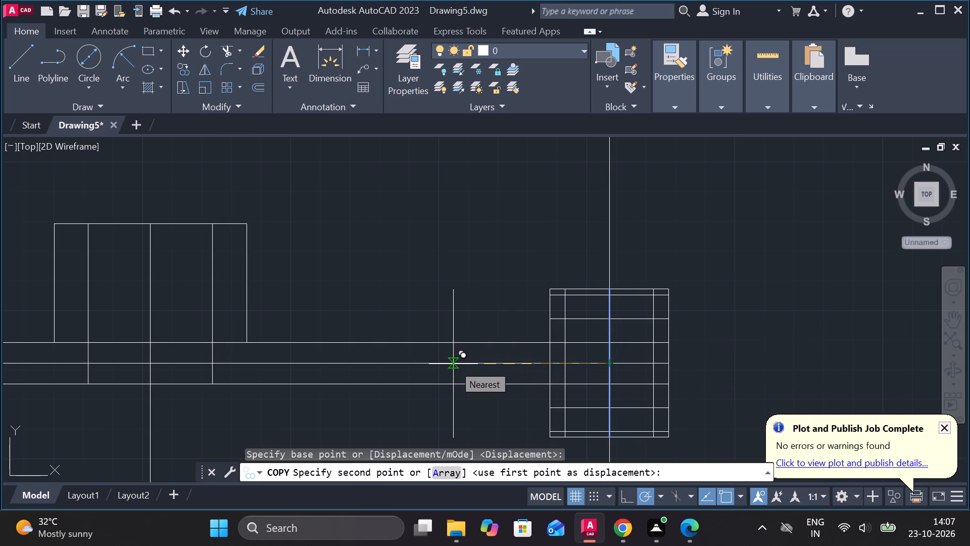
pyautogui.press('3')
pyautogui.press('0')
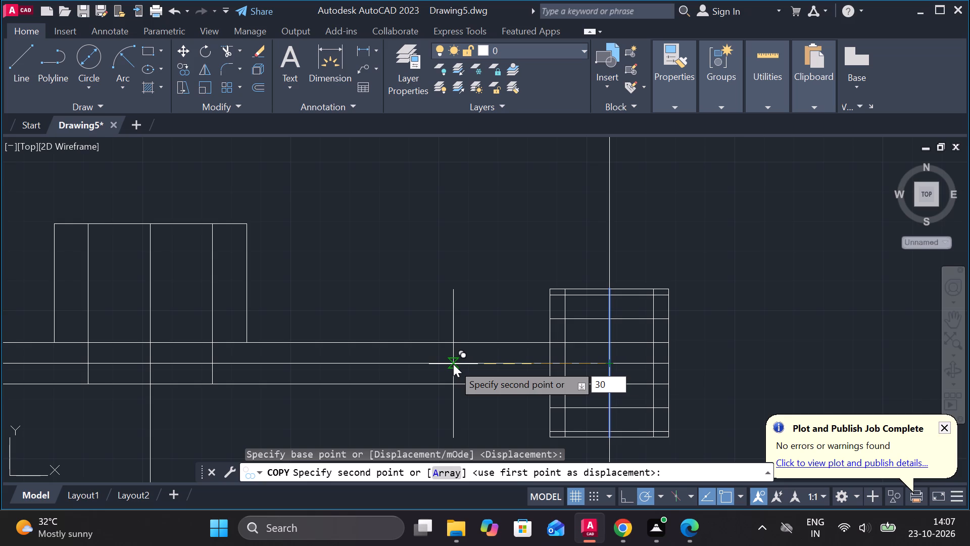
pyautogui.press('Return')
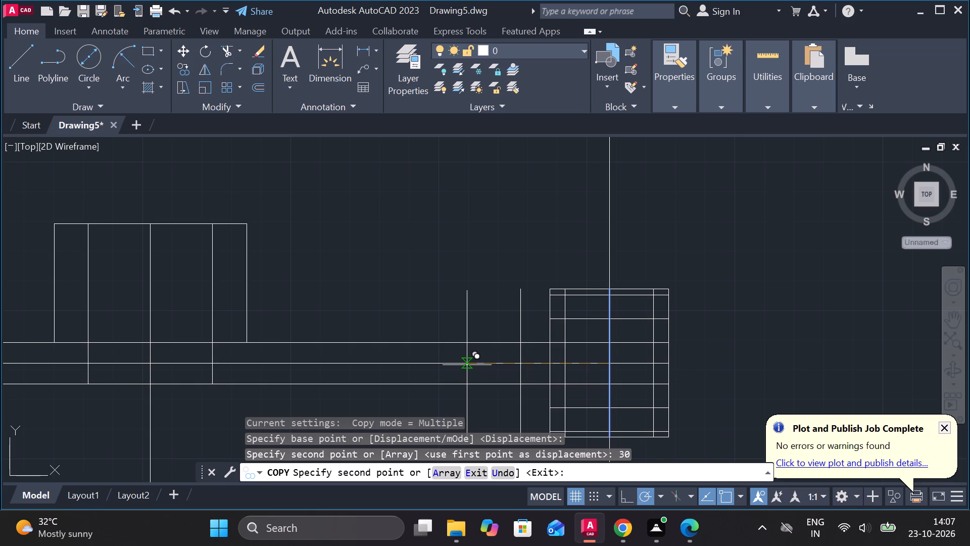
pyautogui.write('44')
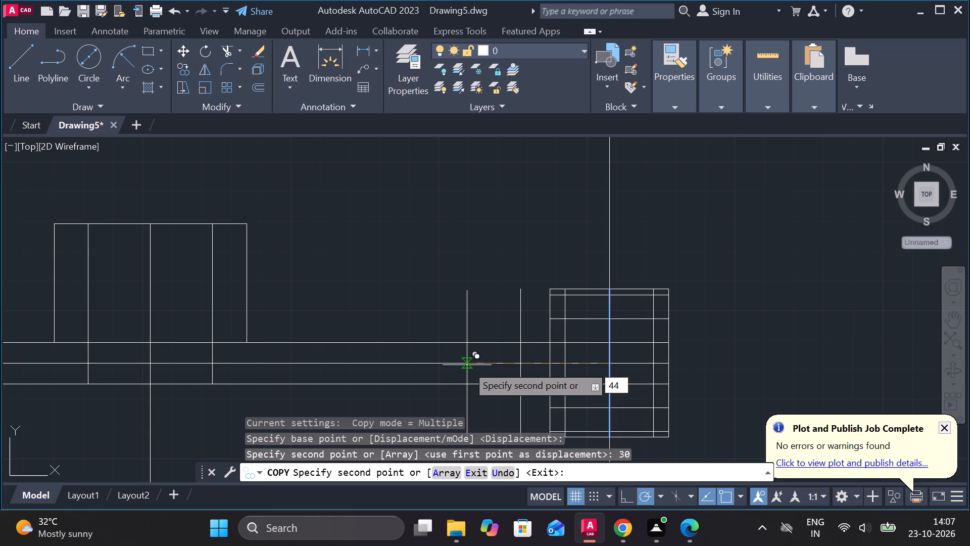
pyautogui.press('Return')
pyautogui.press('Return')
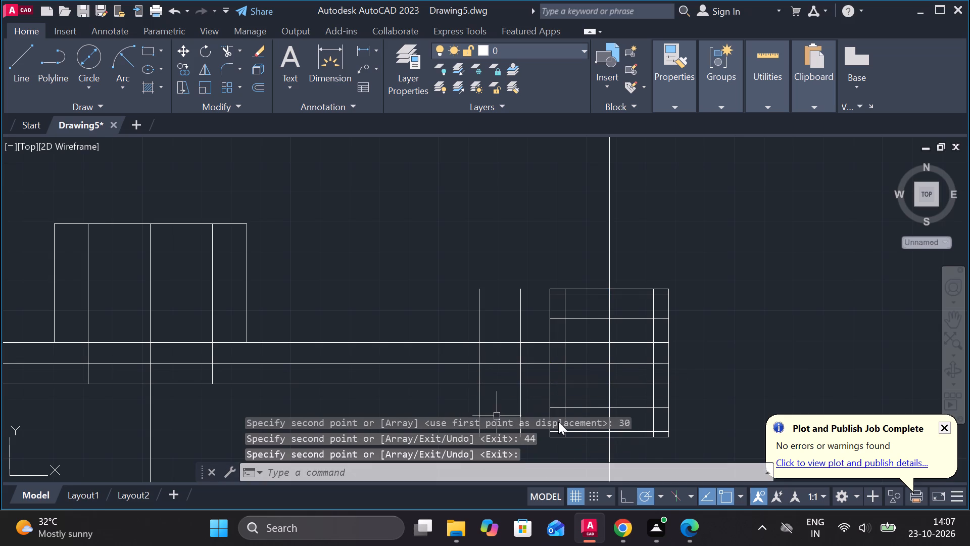
pyautogui.press('Escape')
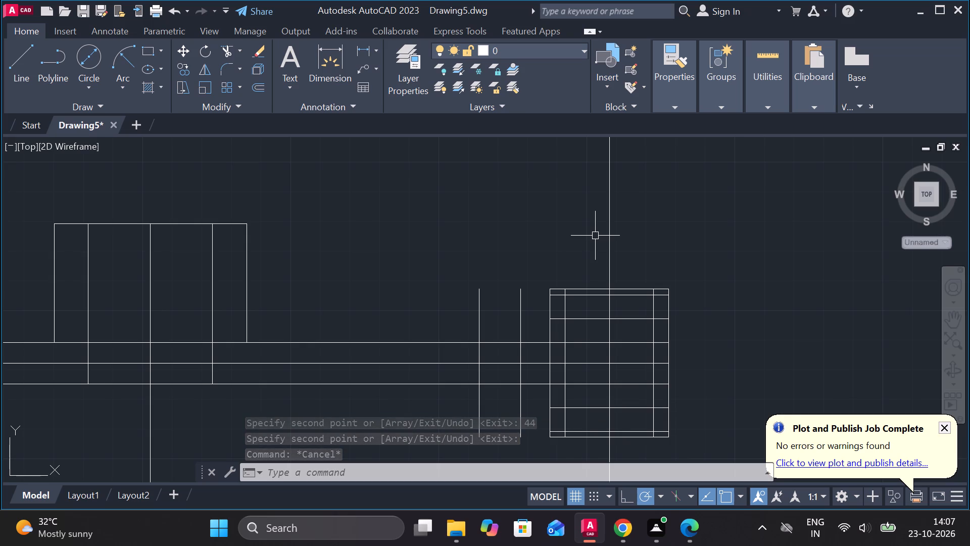
# Extend the two horizontal lines just inside the small boss's top and bottom edges left to the farther new vertical line.
pyautogui.write('ex')
pyautogui.press('Return')
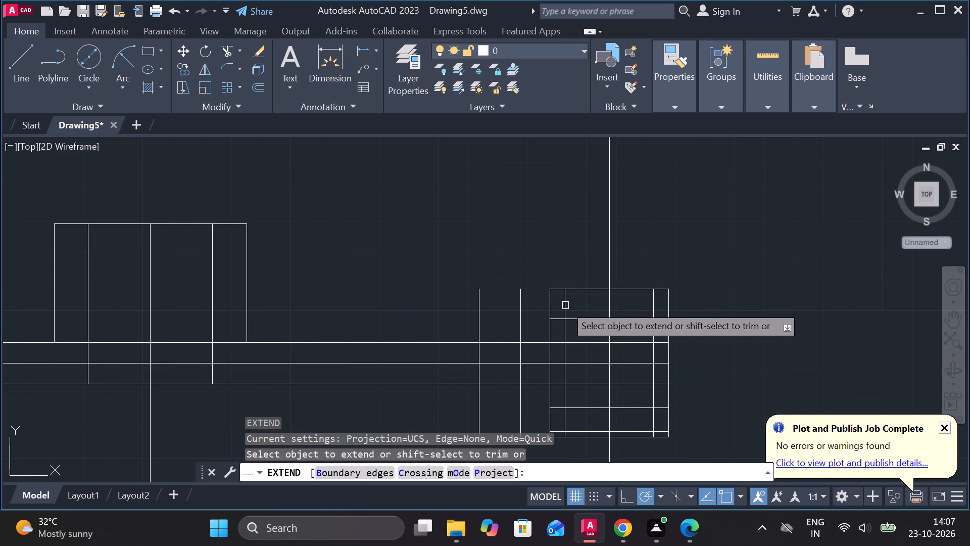
pyautogui.click(579, 298)
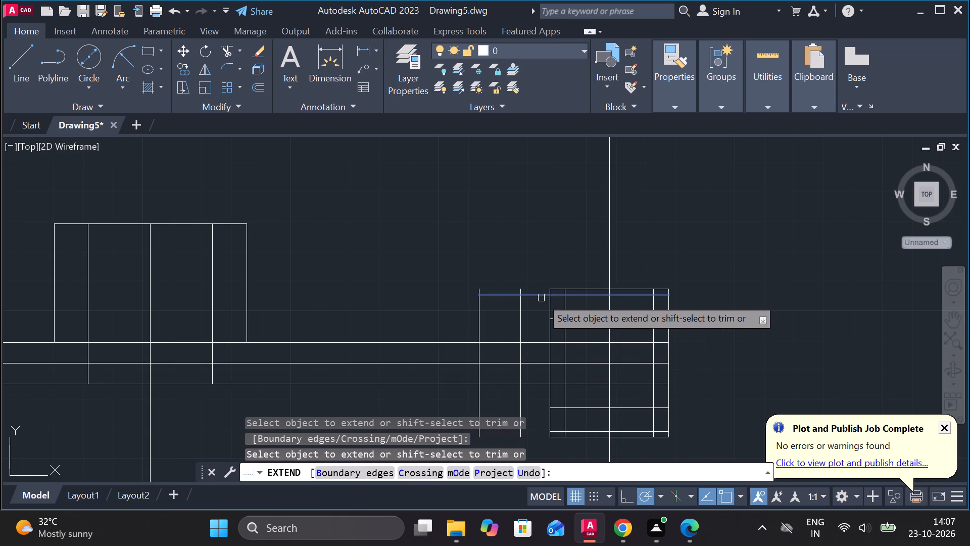
pyautogui.click(541, 298)
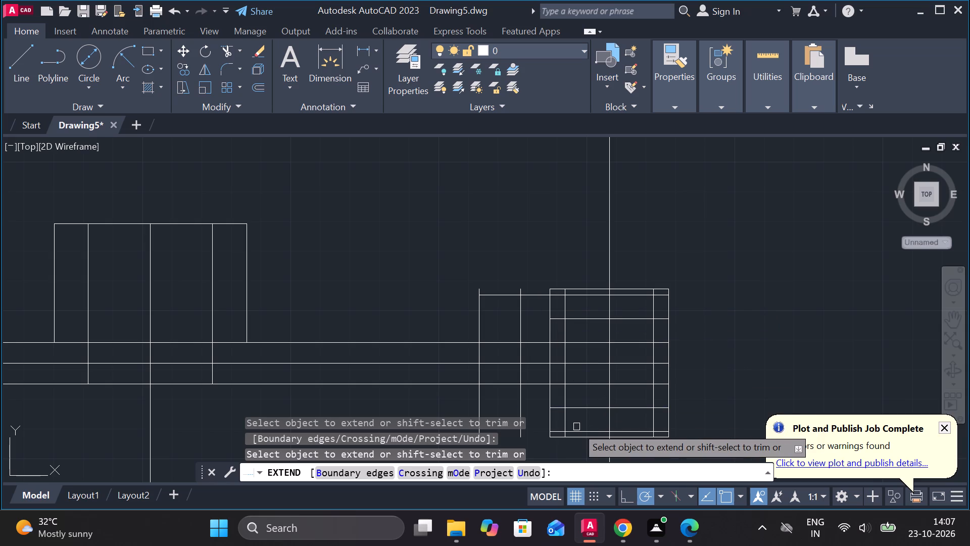
pyautogui.click(577, 432)
pyautogui.click(545, 434)
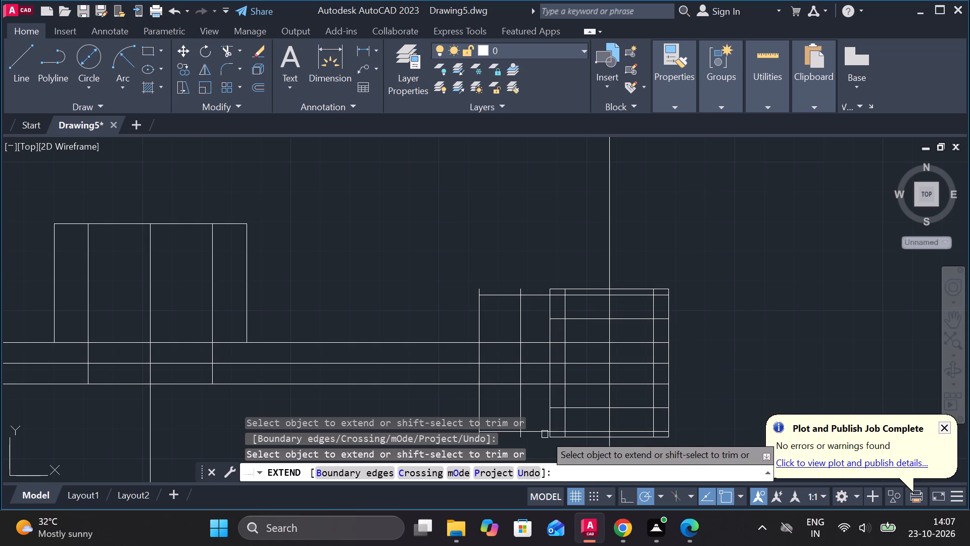
# Trim the line ends above the small boss section's upper long horizontal line, including both outer corners of the boss's top edge.
pyautogui.scroll(-1, 698, 349)
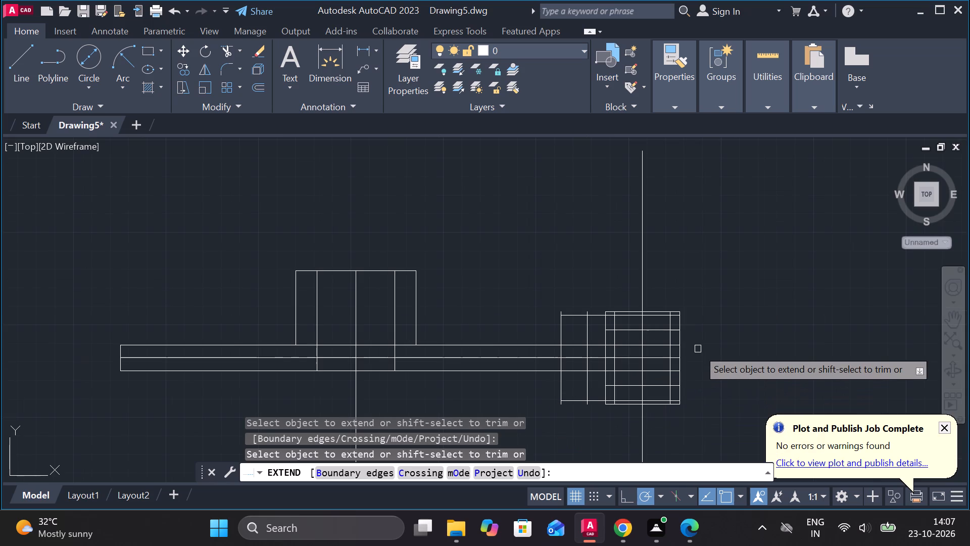
pyautogui.press('Escape')
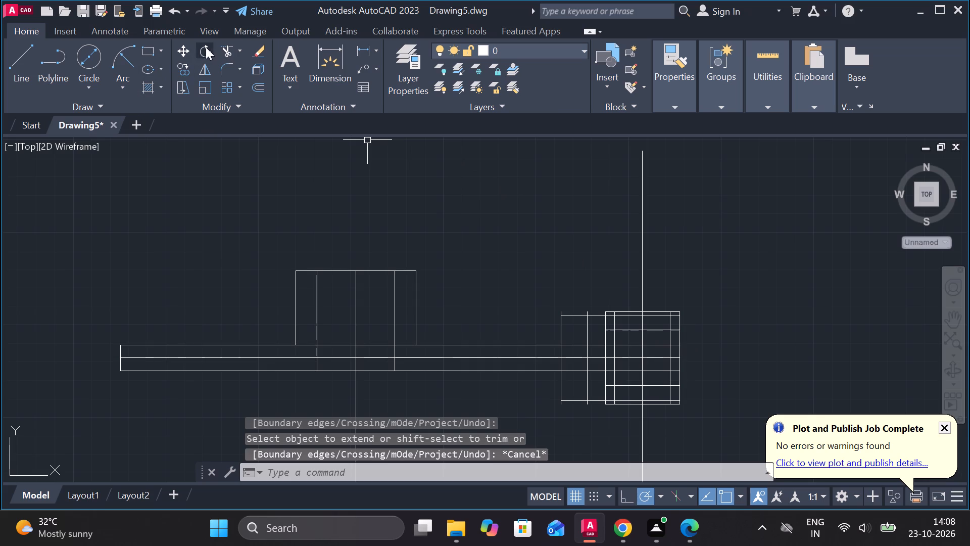
pyautogui.click(224, 51)
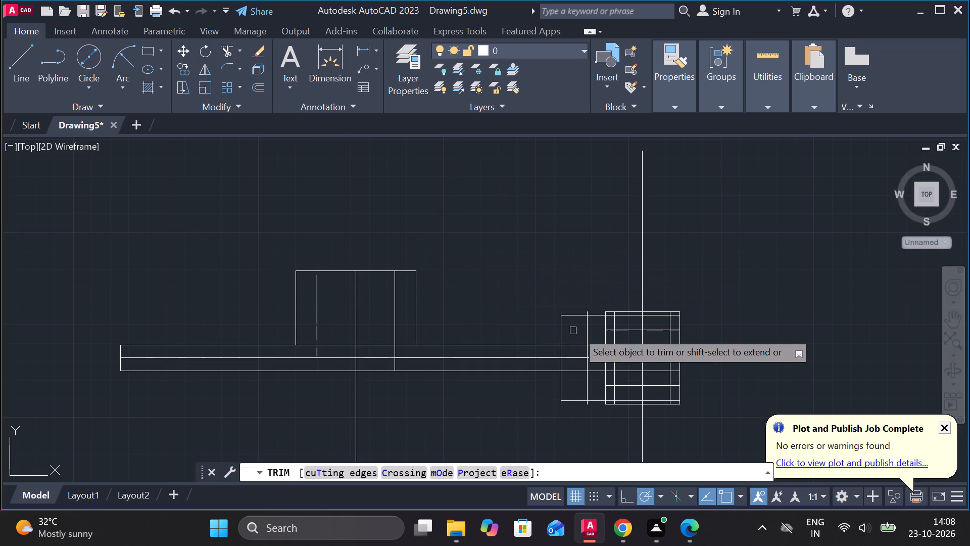
pyautogui.scroll(2, 578, 332)
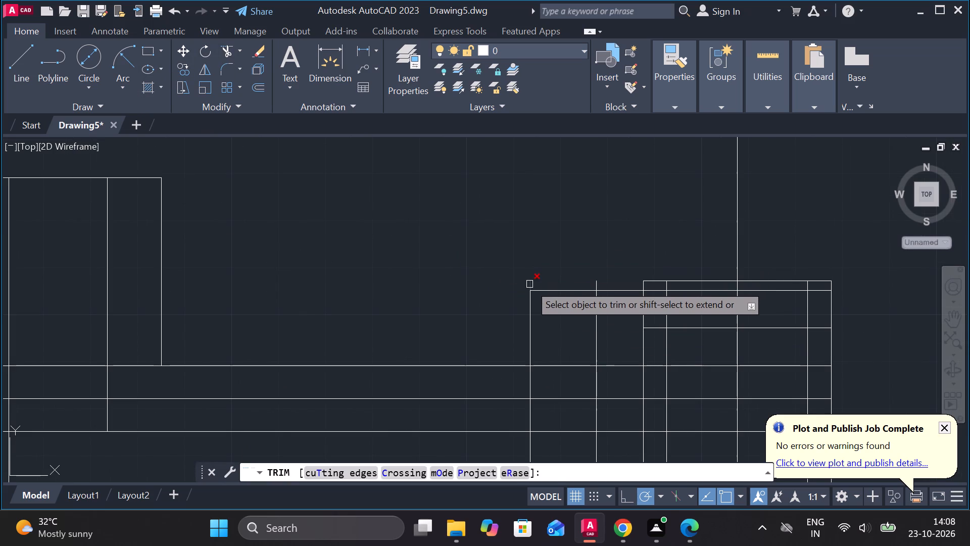
pyautogui.click(529, 284)
pyautogui.click(596, 282)
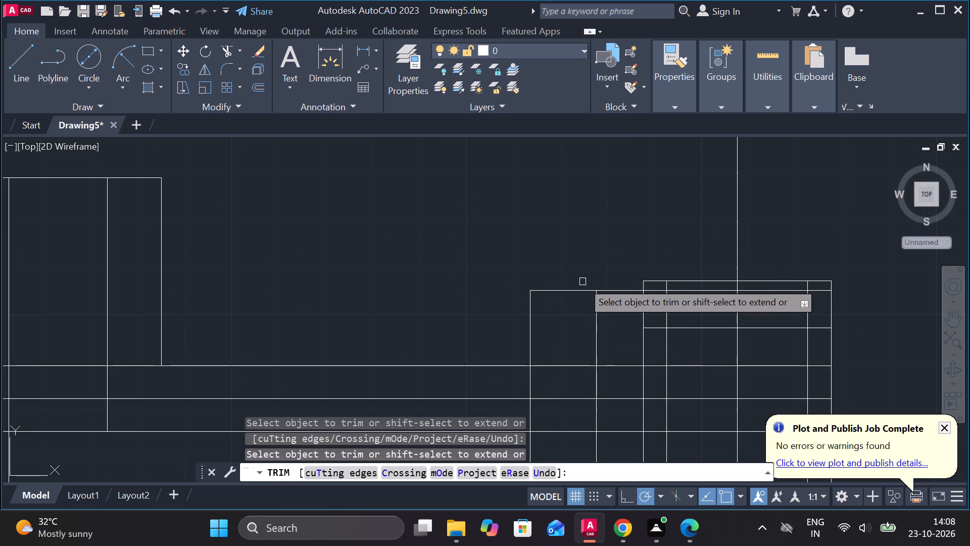
pyautogui.click(647, 286)
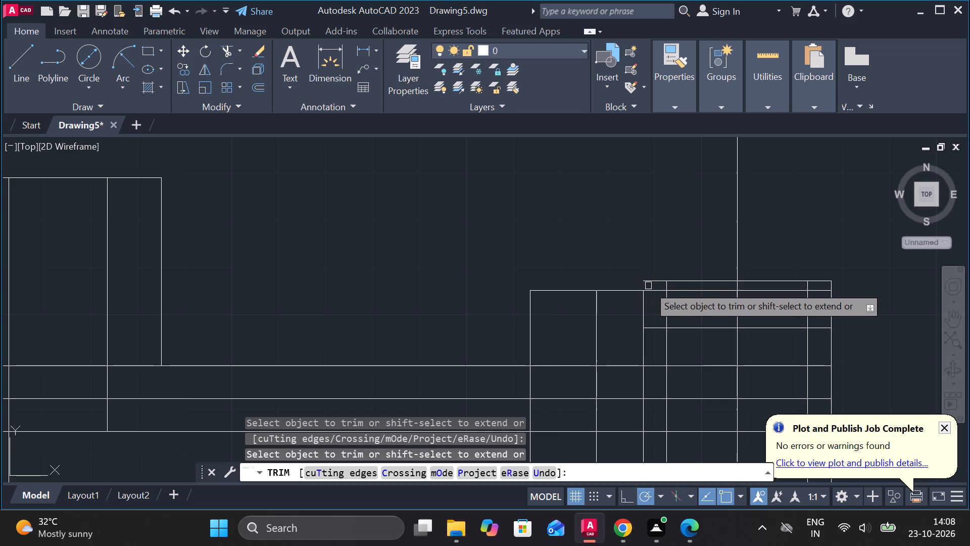
pyautogui.click(653, 281)
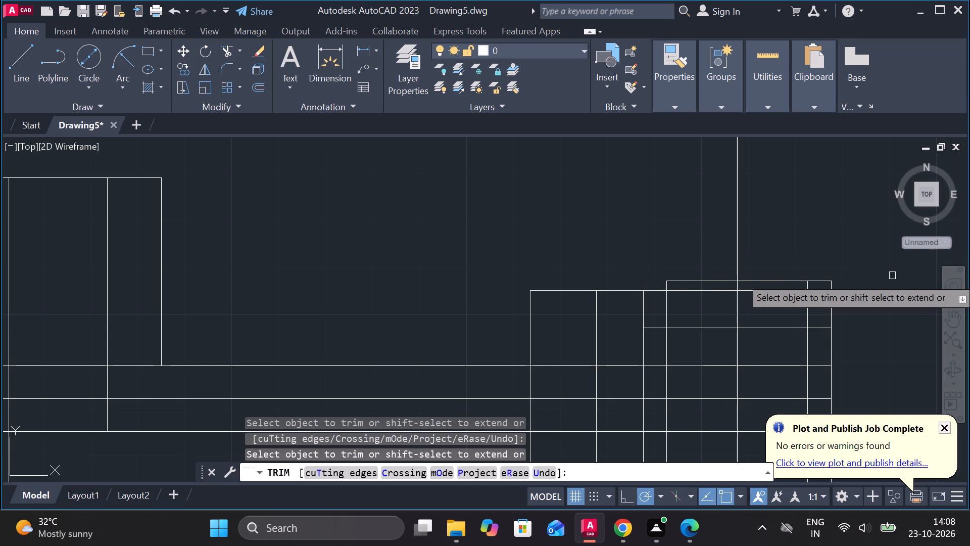
pyautogui.click(830, 284)
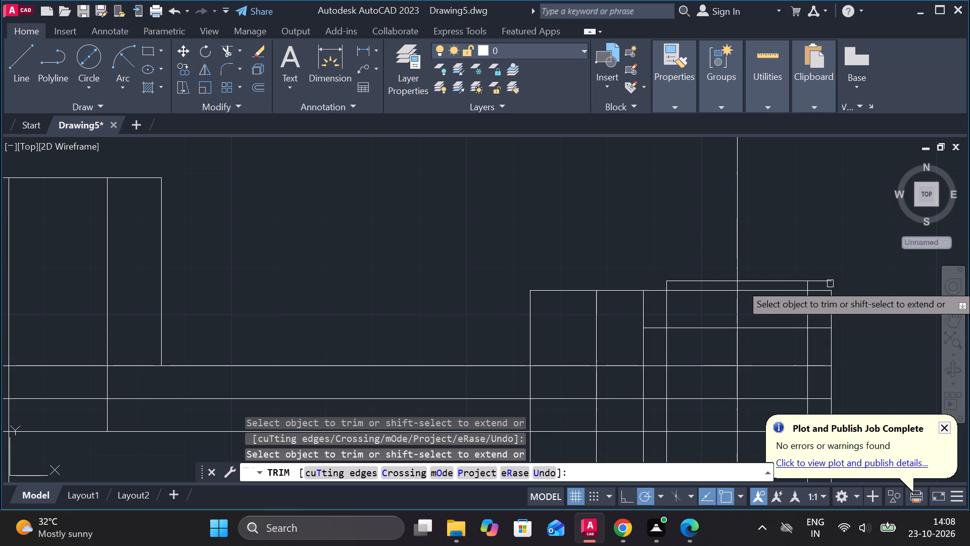
pyautogui.click(825, 284)
# Trim the line ends below the section's lower long horizontal line, including both outer corners of the small boss's bottom edge.
pyautogui.scroll(-1, 830, 277)
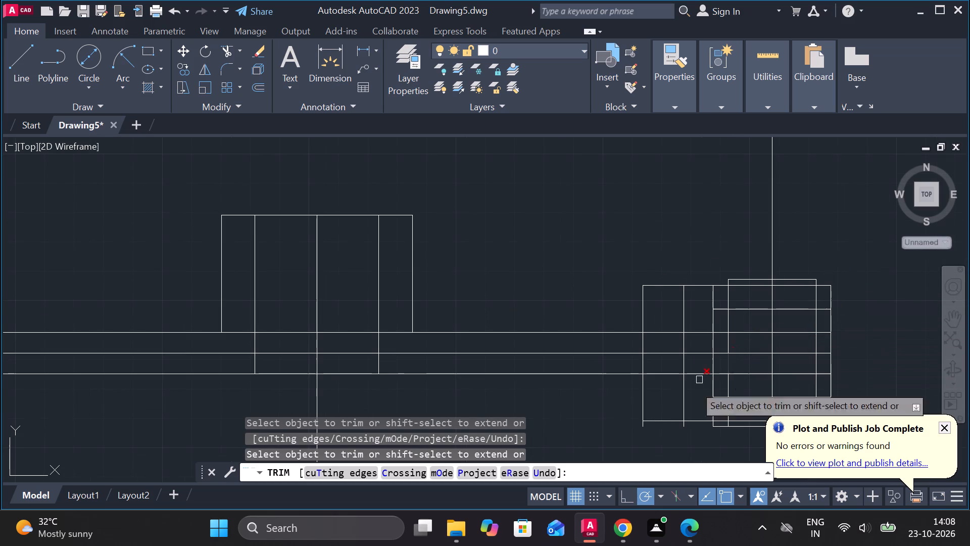
pyautogui.scroll(2, 661, 443)
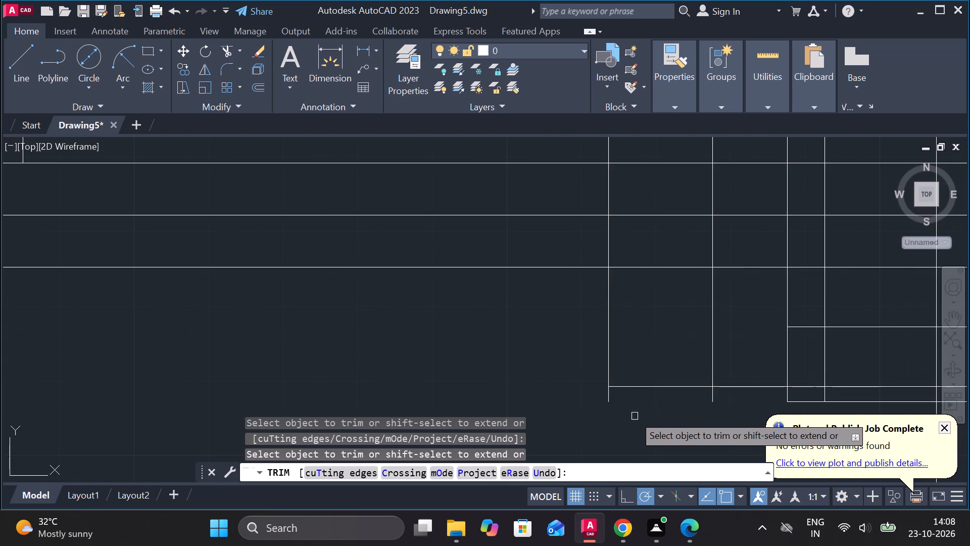
pyautogui.click(610, 402)
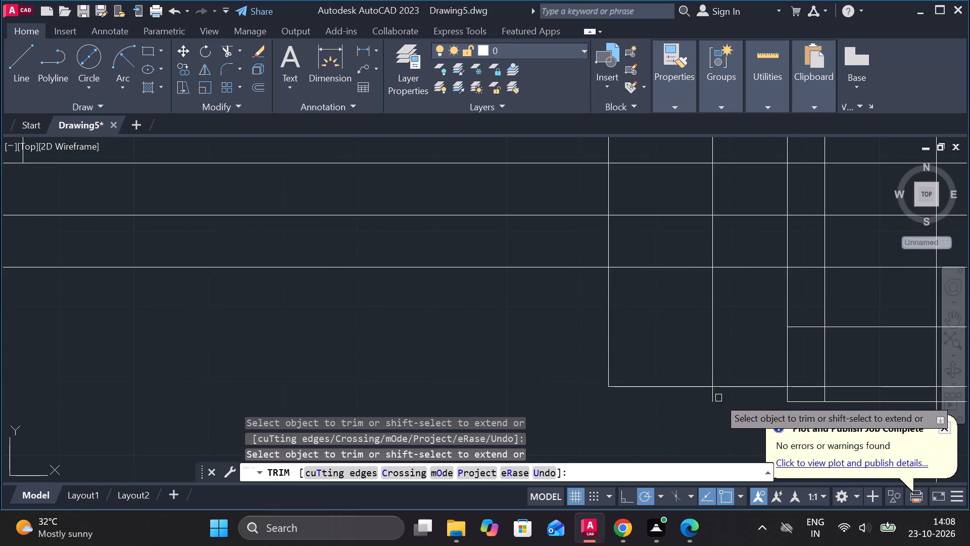
pyautogui.click(716, 398)
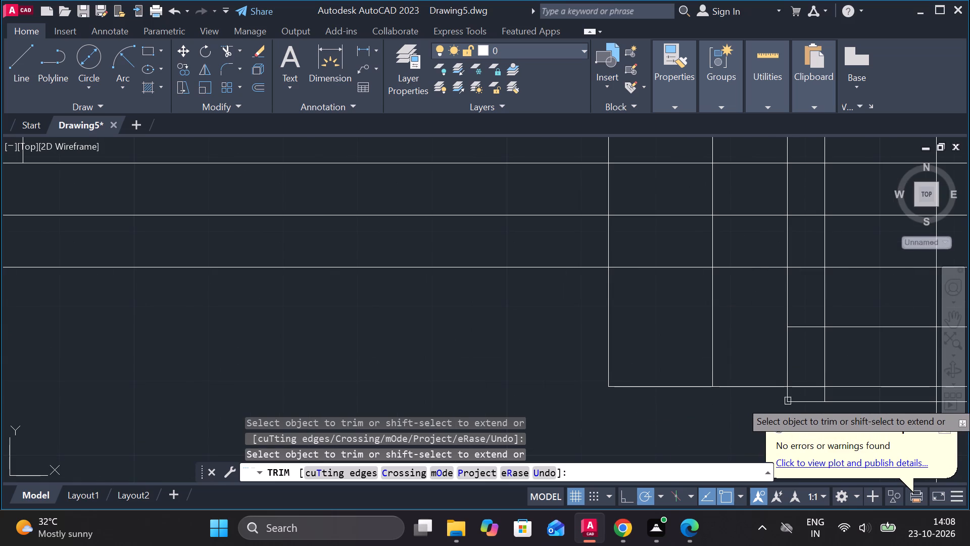
pyautogui.click(790, 400)
pyautogui.click(794, 401)
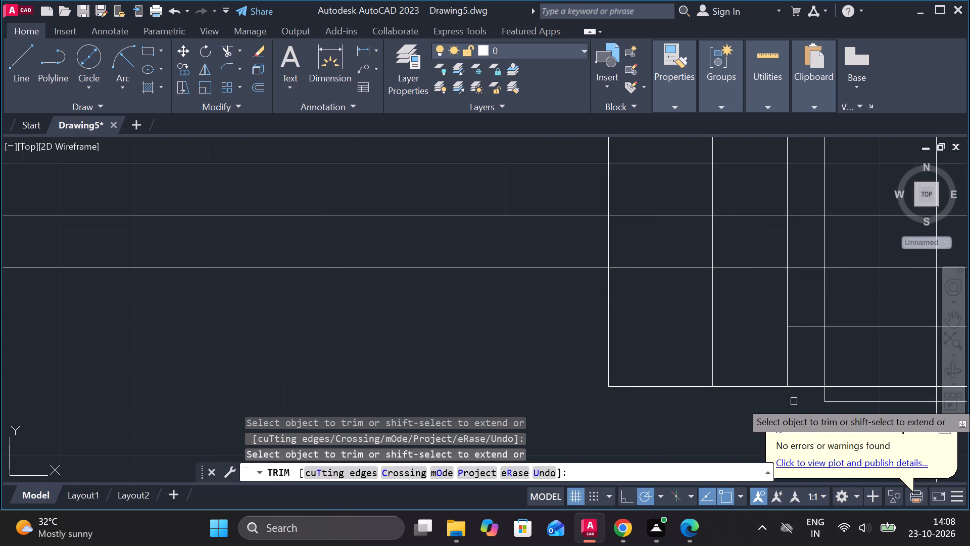
pyautogui.scroll(-2, 793, 401)
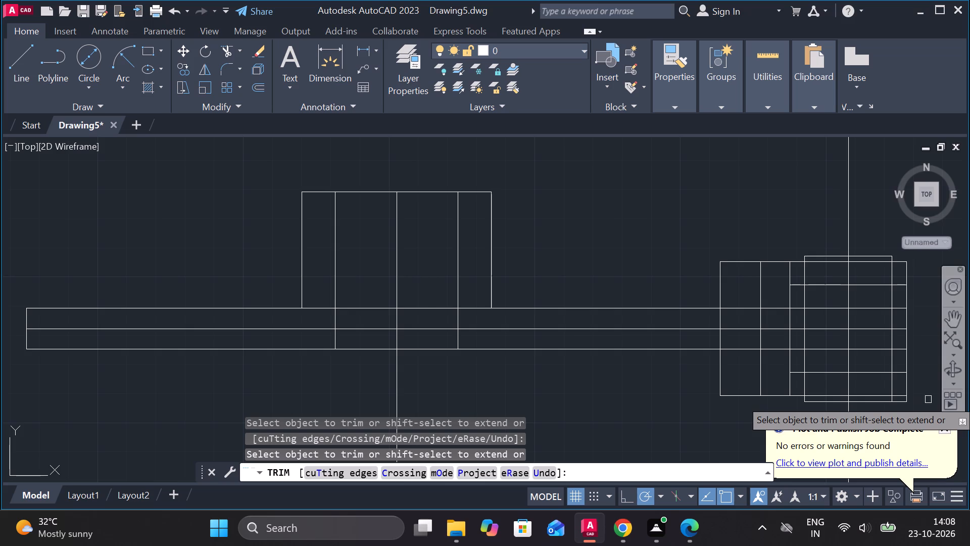
pyautogui.scroll(2, 927, 400)
pyautogui.click(858, 407)
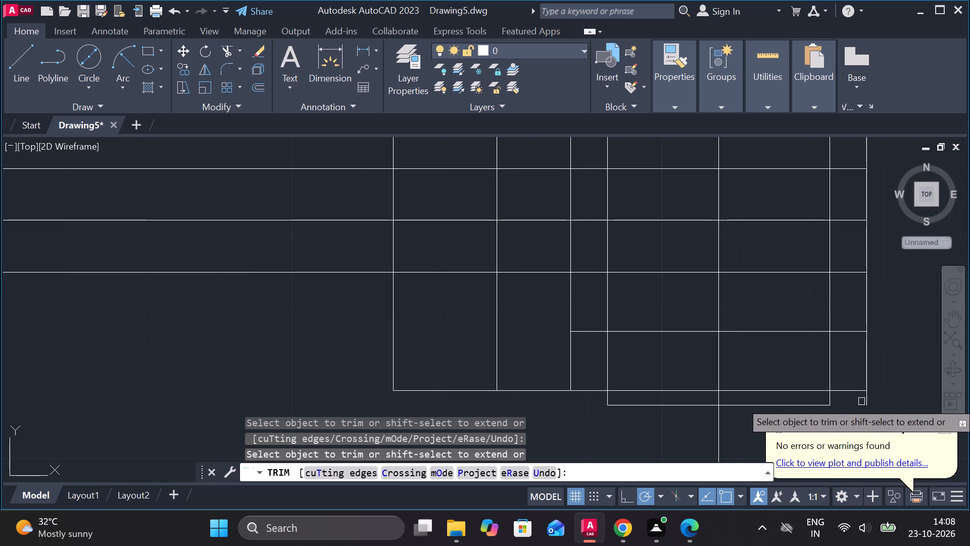
pyautogui.click(866, 399)
pyautogui.scroll(-2, 867, 399)
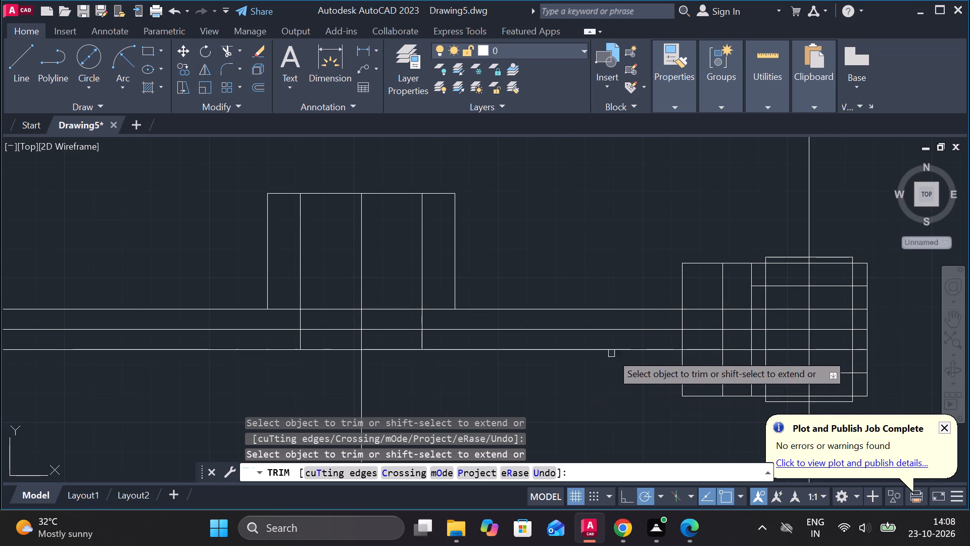
pyautogui.scroll(-1, 605, 375)
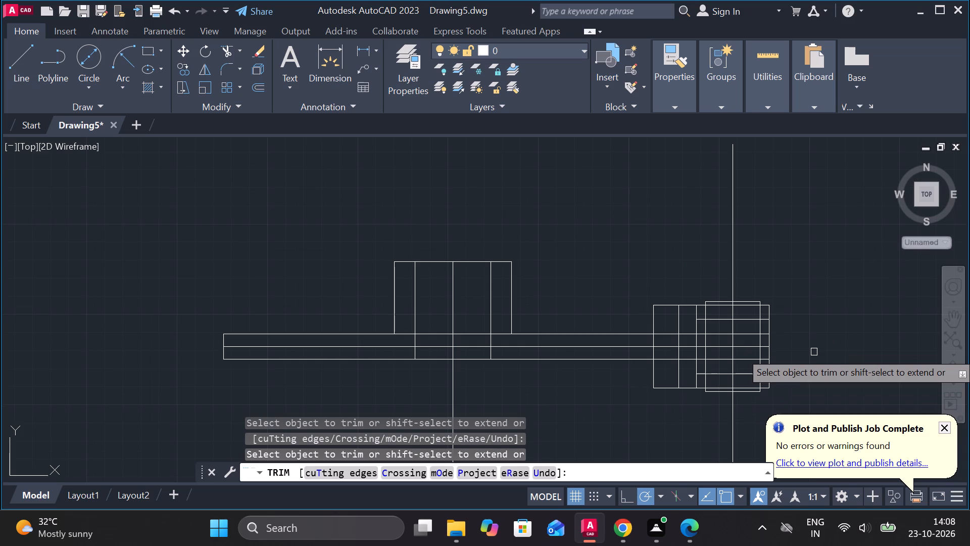
pyautogui.scroll(2, 814, 352)
pyautogui.scroll(-1, 814, 352)
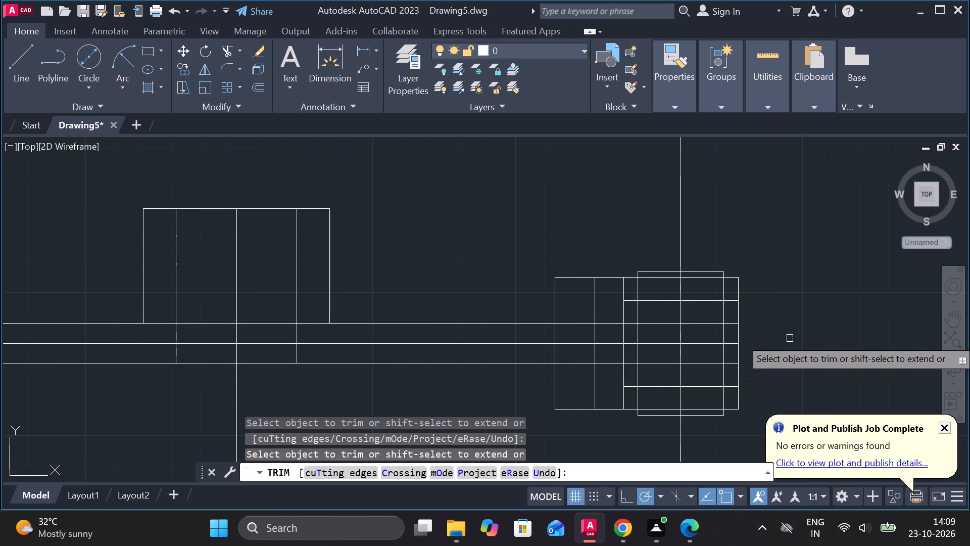
pyautogui.press('Escape')
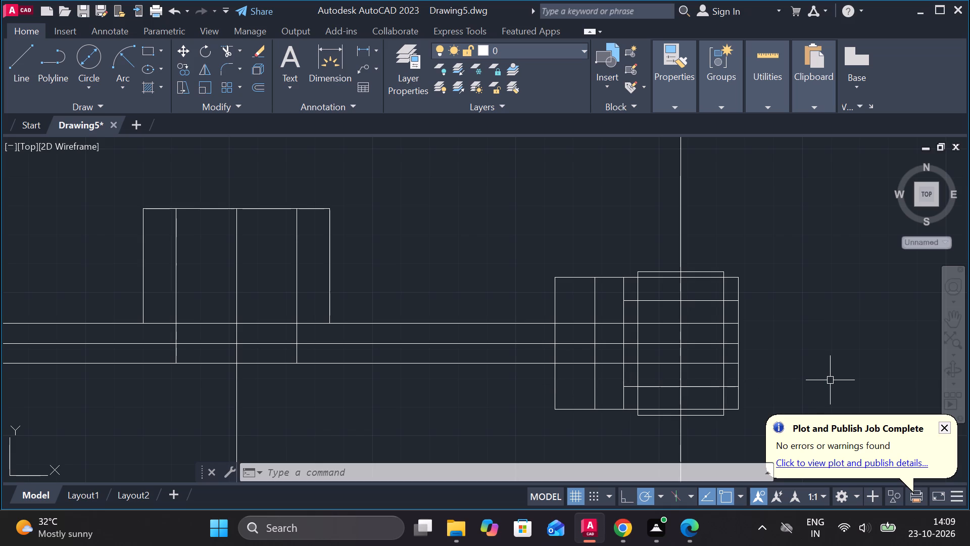
# Extend the small boss's two inner horizontal lines left to the nearer new vertical line.
pyautogui.write('ex')
pyautogui.press('Return')
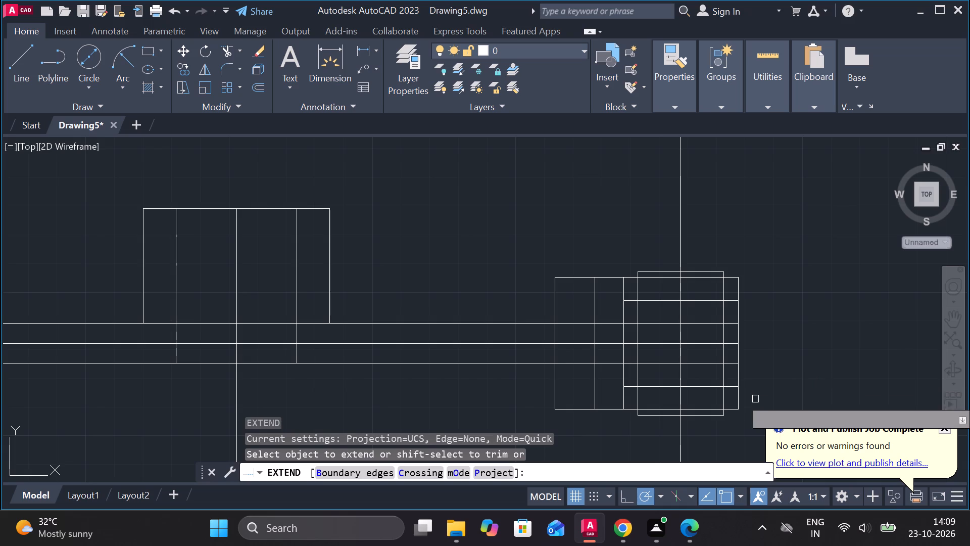
pyautogui.click(657, 387)
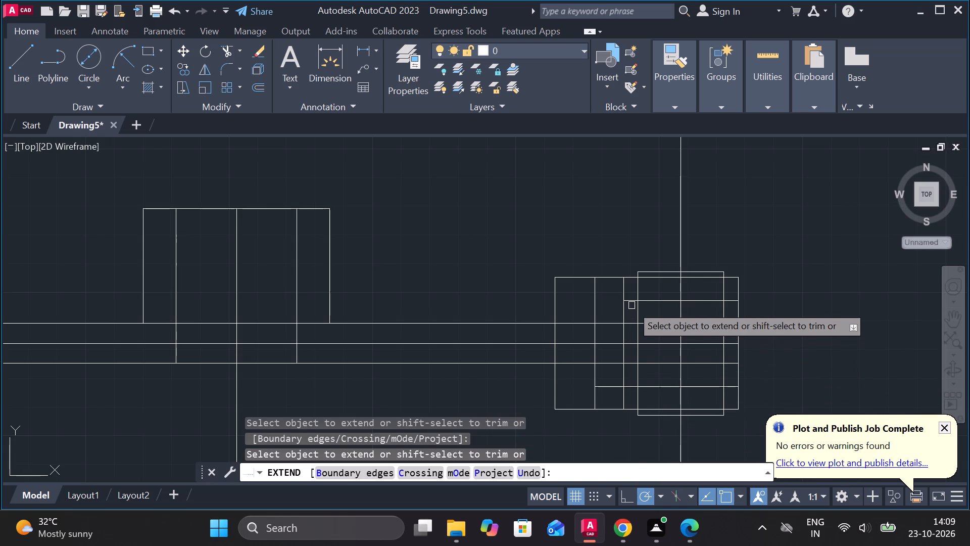
pyautogui.click(632, 301)
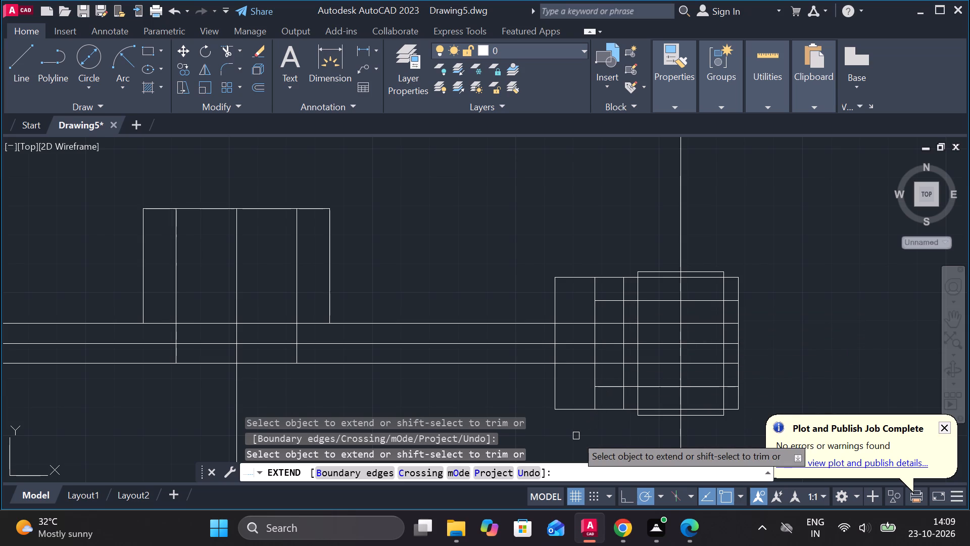
pyautogui.press('Escape')
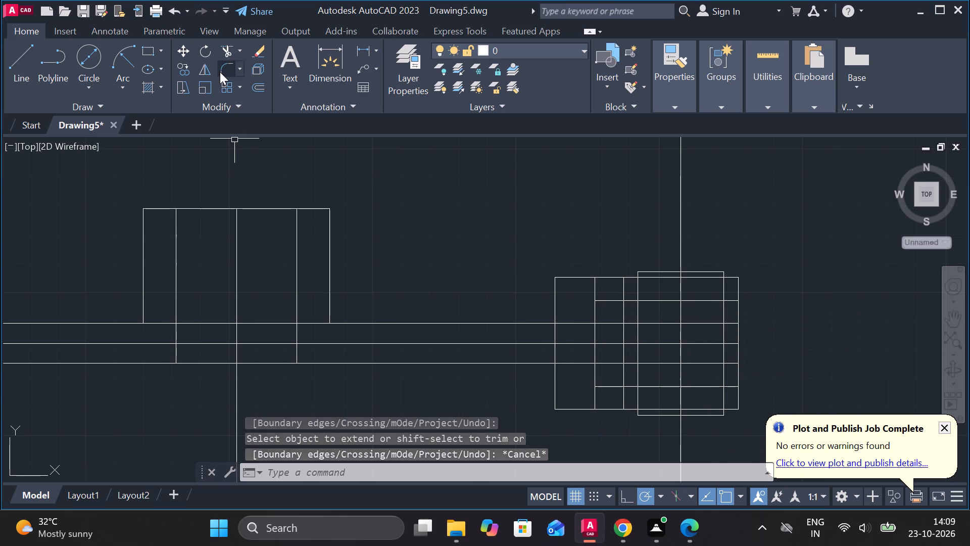
# Trim the nearer new vertical line outside the two inner horizontal lines and remove the small boss's whole former left edge.
pyautogui.click(228, 48)
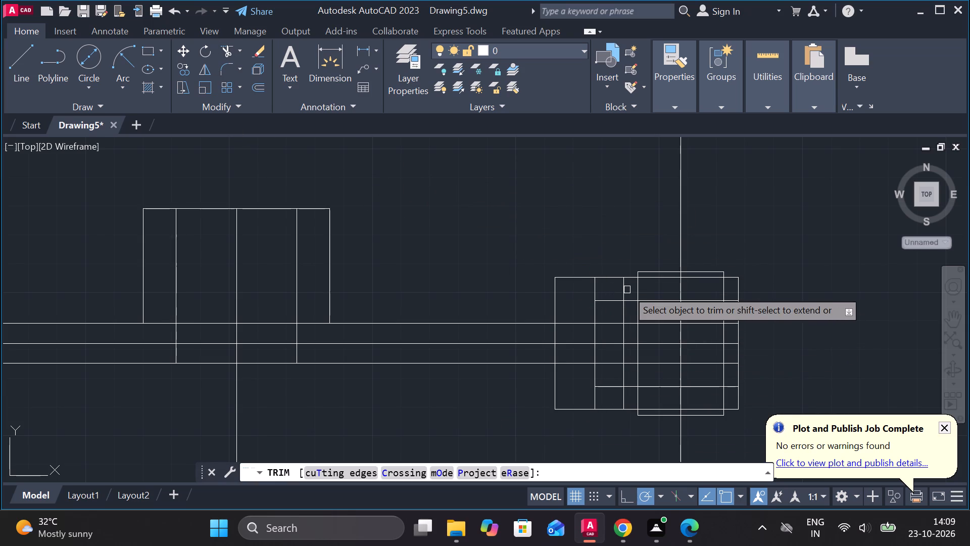
pyautogui.click(627, 290)
pyautogui.click(597, 289)
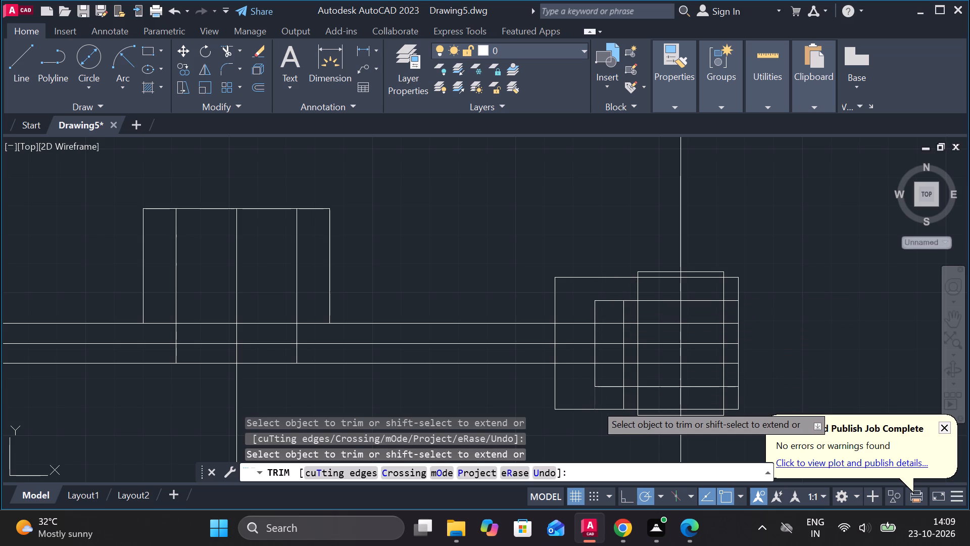
pyautogui.click(596, 404)
pyautogui.click(624, 397)
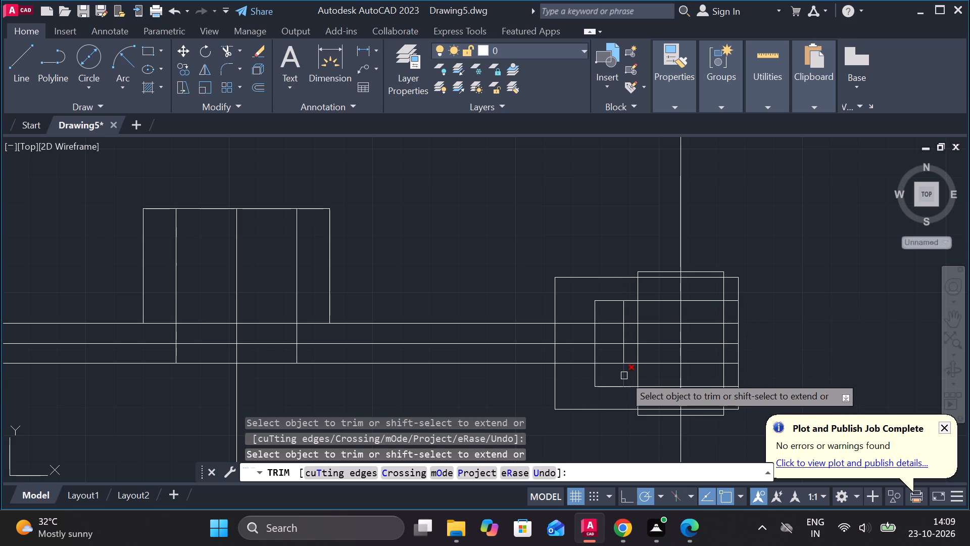
pyautogui.click(624, 376)
pyautogui.click(624, 361)
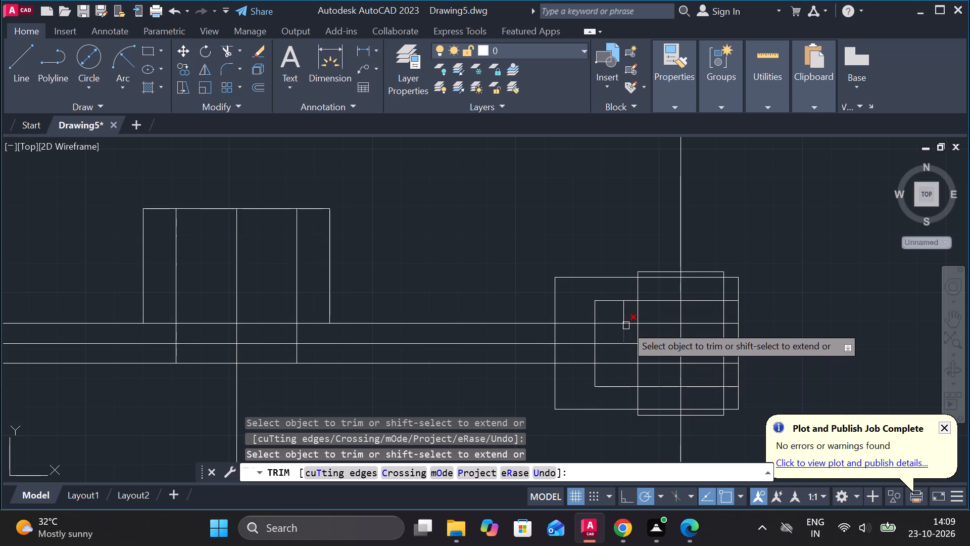
pyautogui.click(626, 332)
pyautogui.click(625, 313)
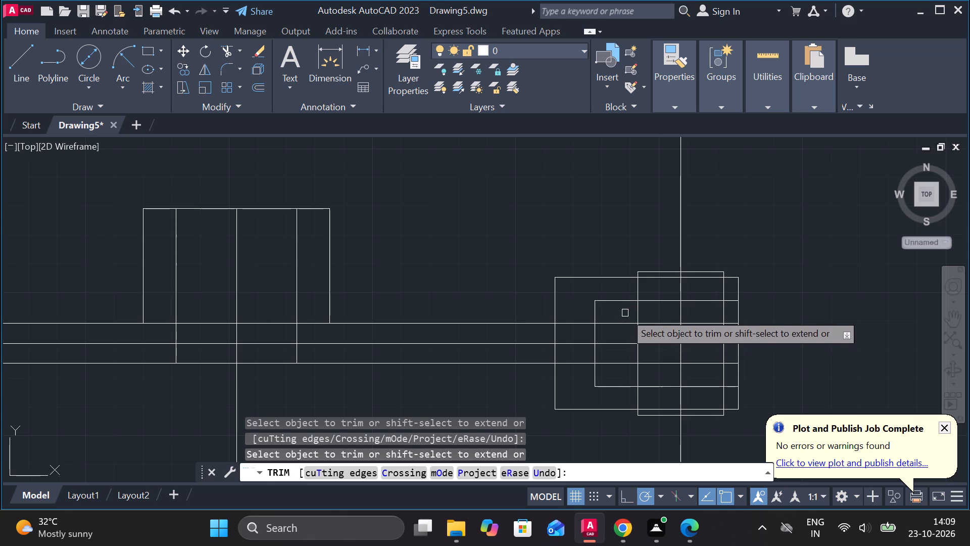
# Trim the long horizontals inside the small boss's raised top and bottom steps, and the step verticals between the outer and inner outlines.
pyautogui.click(659, 280)
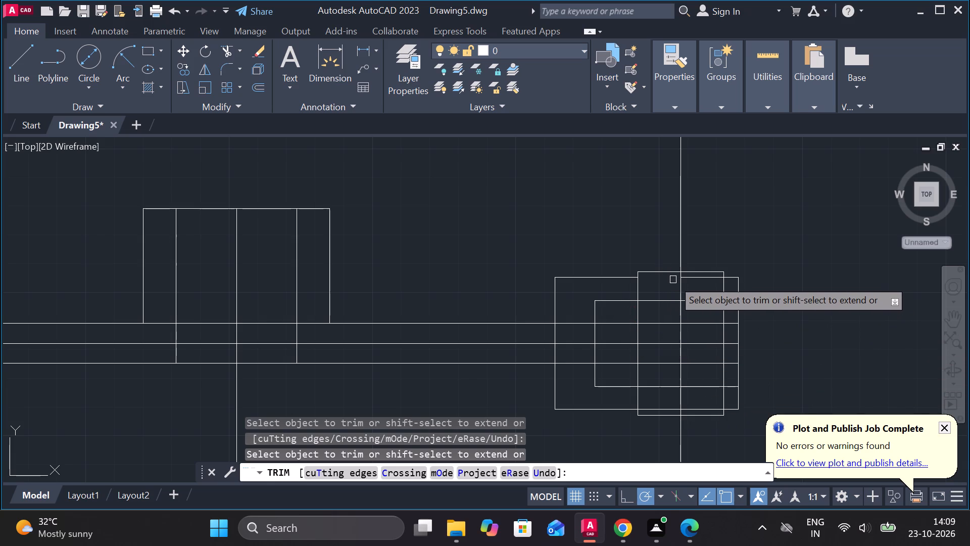
pyautogui.click(701, 279)
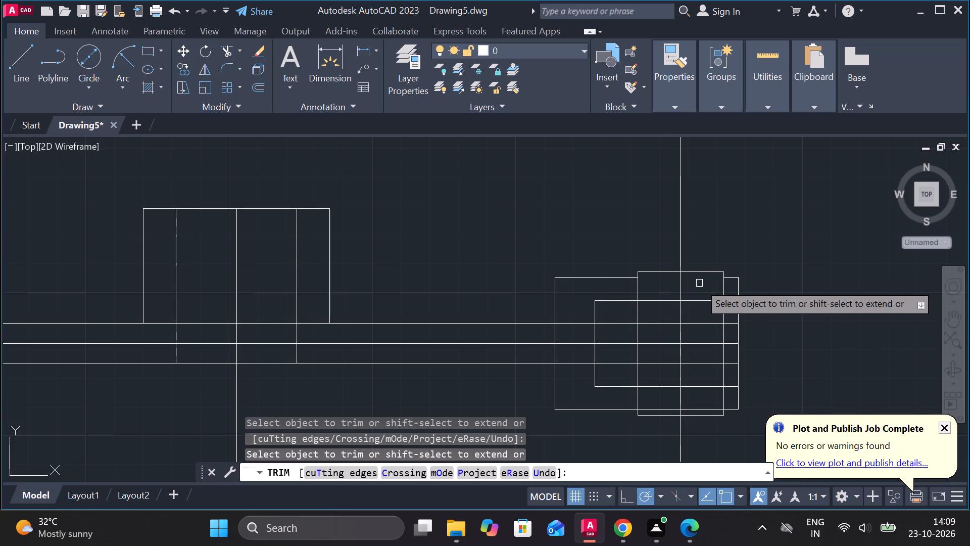
pyautogui.click(638, 288)
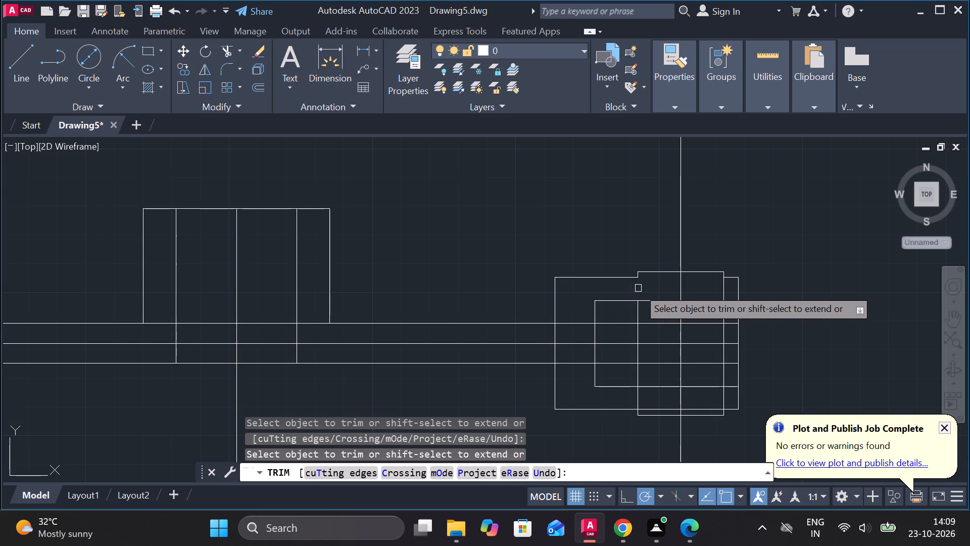
pyautogui.click(724, 287)
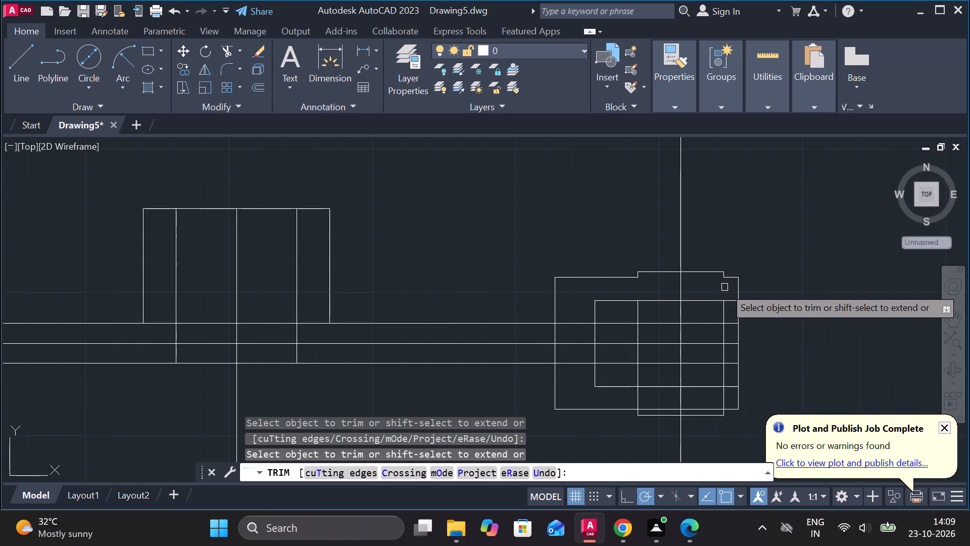
pyautogui.click(640, 401)
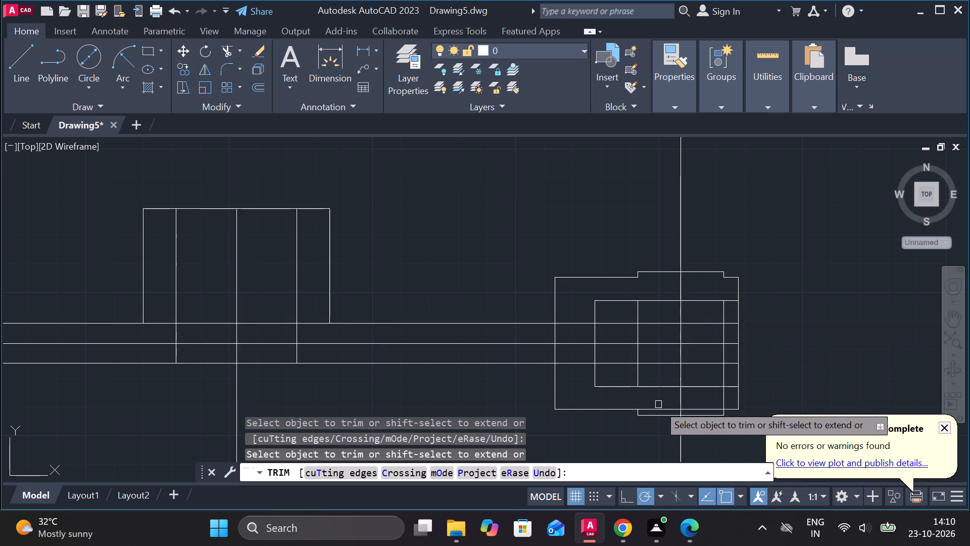
pyautogui.click(658, 407)
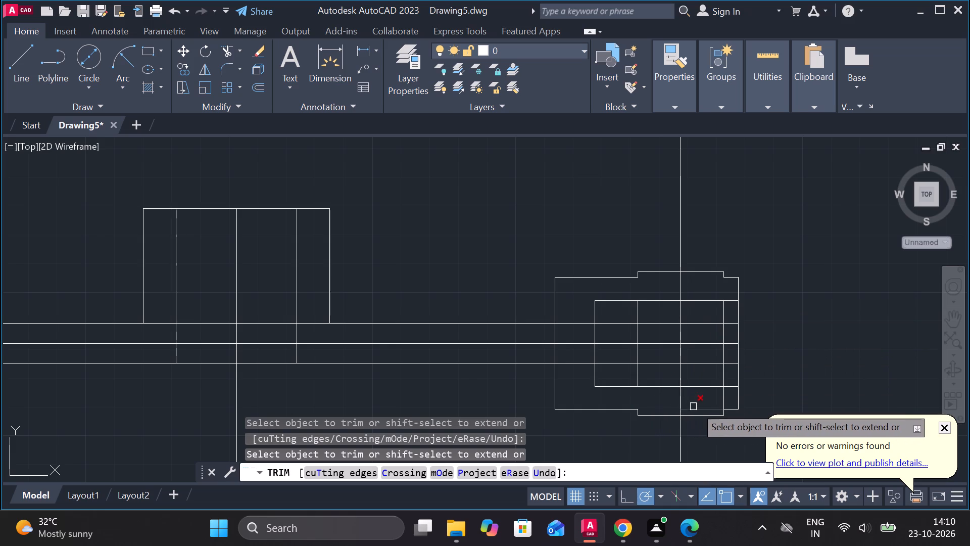
pyautogui.click(697, 406)
pyautogui.click(724, 397)
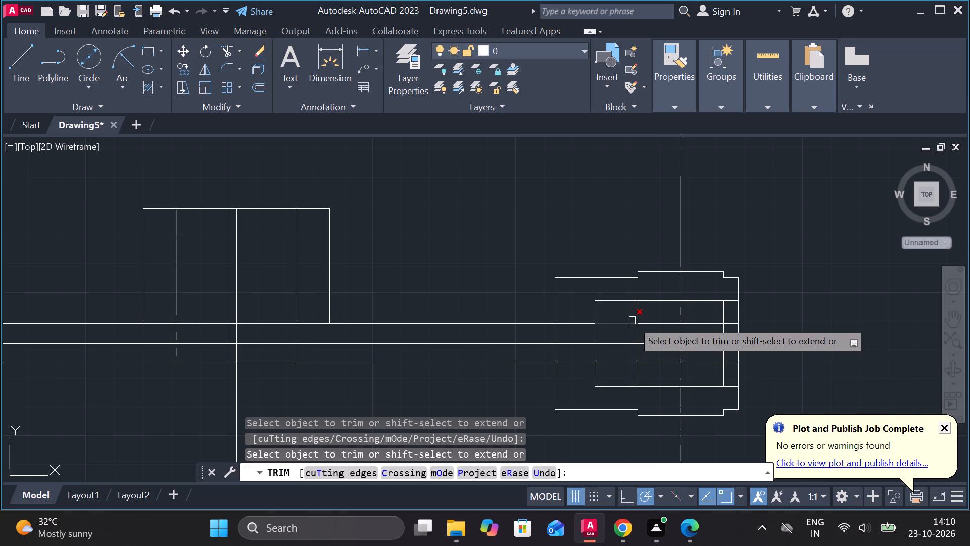
# Trim the three horizontals and the step verticals inside the small boss's inner outline, keeping the long vertical centreline, and open the boss's right end between the inner horizontals.
pyautogui.moveTo(615, 313); pyautogui.dragTo(615, 374)
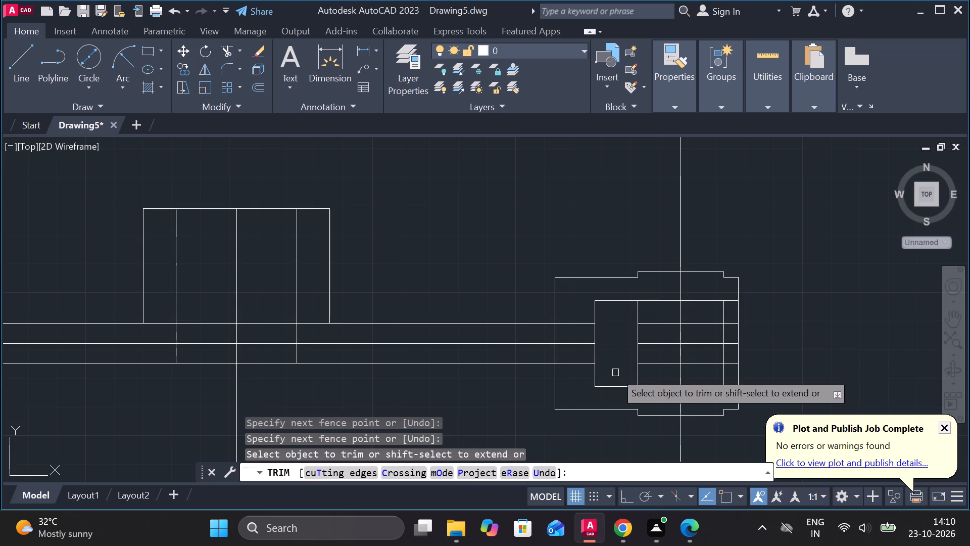
pyautogui.moveTo(617, 360); pyautogui.dragTo(674, 328)
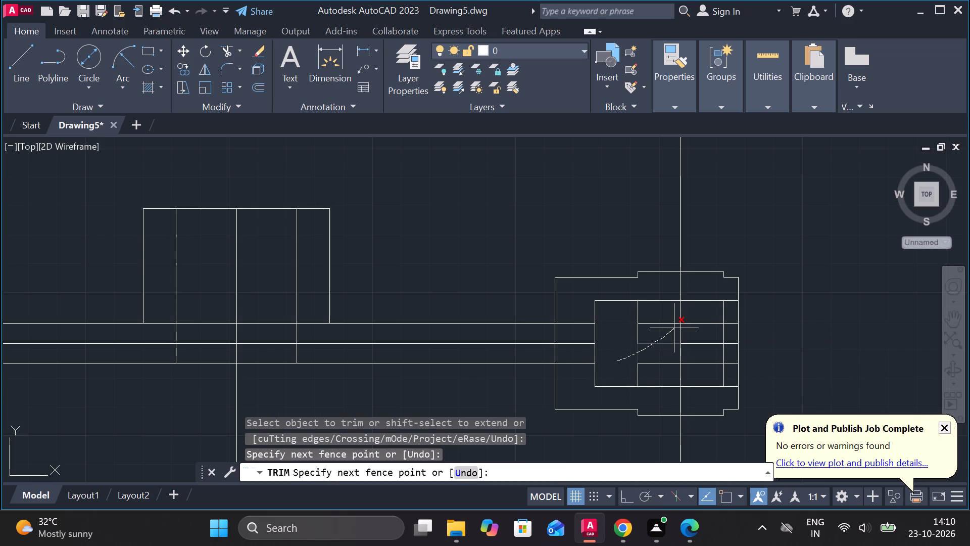
pyautogui.moveTo(674, 328); pyautogui.dragTo(633, 370)
pyautogui.moveTo(633, 370); pyautogui.dragTo(667, 354)
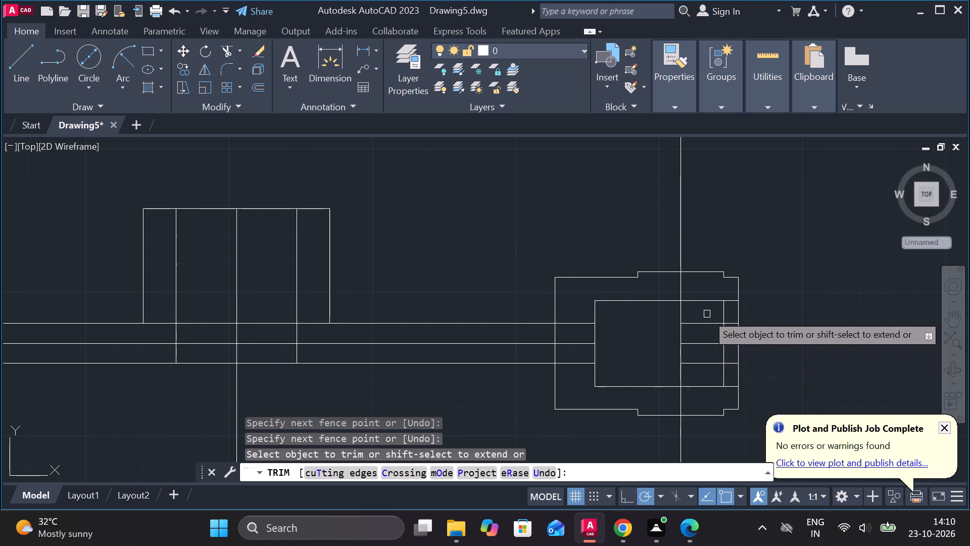
pyautogui.moveTo(707, 314); pyautogui.dragTo(724, 372)
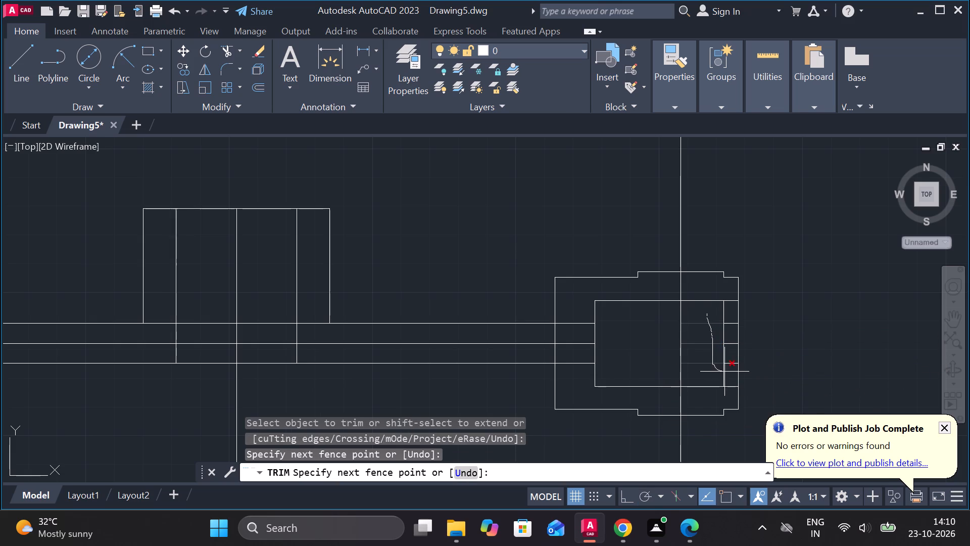
pyautogui.moveTo(724, 372); pyautogui.dragTo(728, 314)
pyautogui.moveTo(728, 314); pyautogui.dragTo(746, 338)
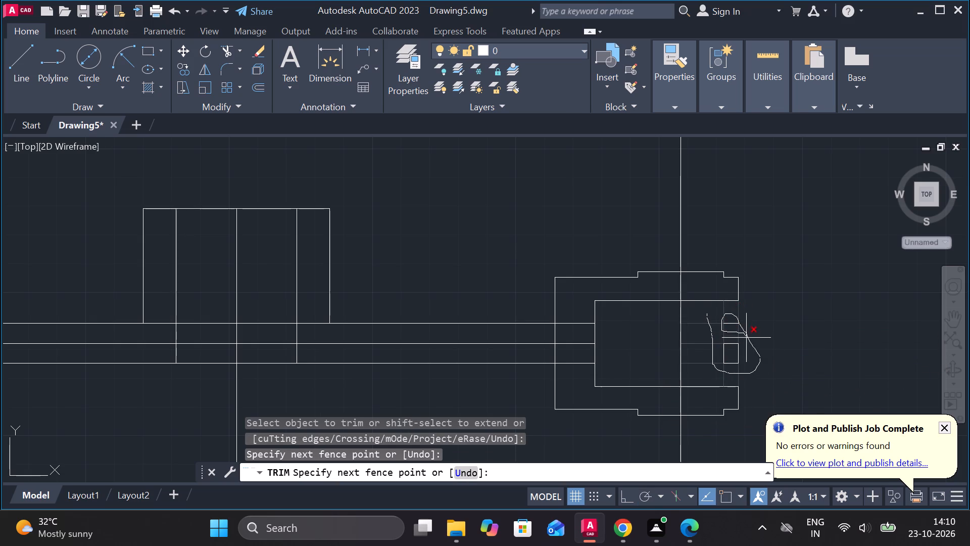
pyautogui.moveTo(746, 338); pyautogui.dragTo(720, 360)
pyautogui.moveTo(720, 360); pyautogui.dragTo(732, 335)
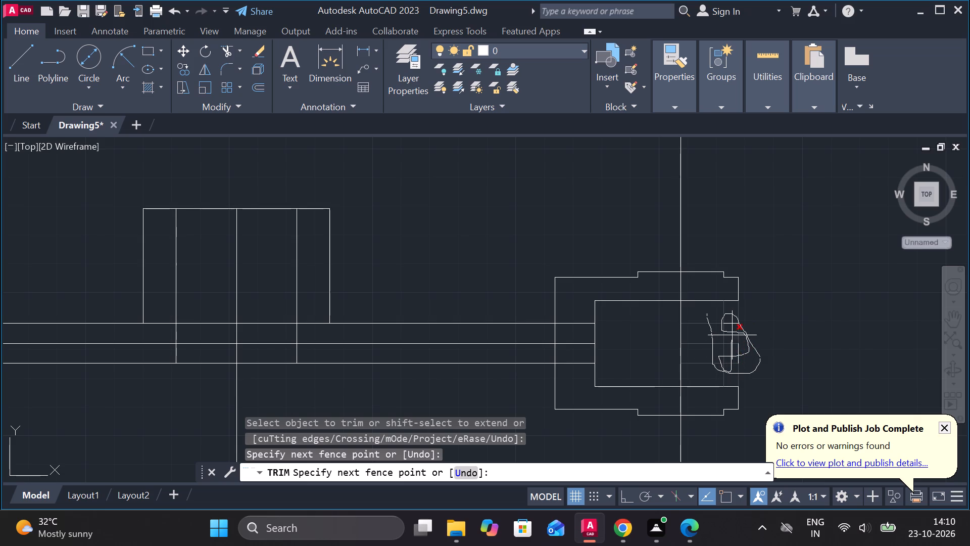
pyautogui.moveTo(732, 335); pyautogui.dragTo(761, 347)
pyautogui.moveTo(761, 347); pyautogui.dragTo(727, 352)
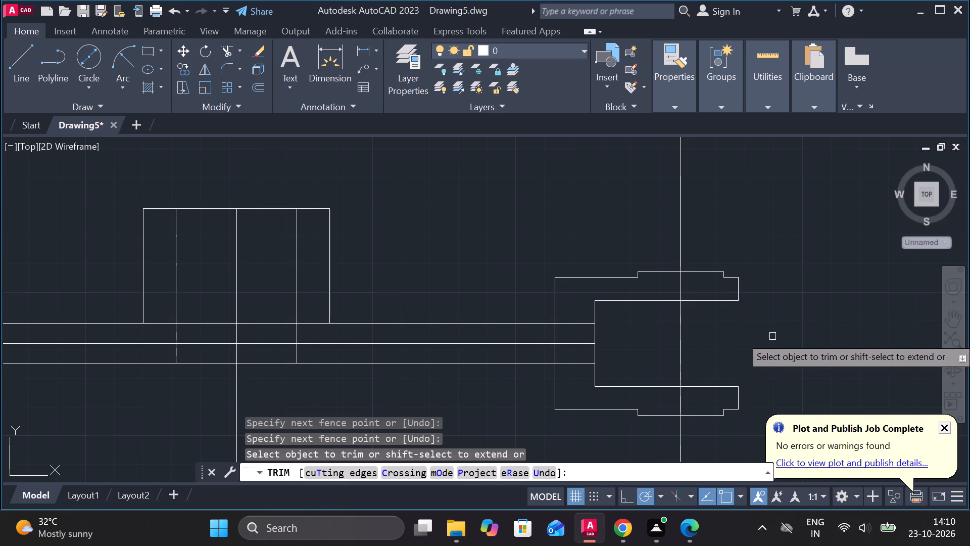
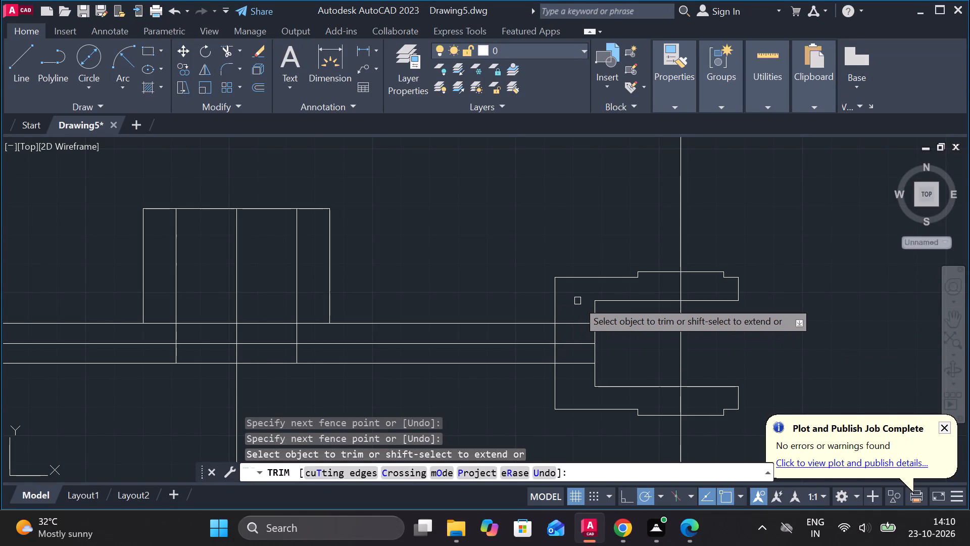
# Trim the three arm horizontals between the small boss's outer and inner left edges, and the outer edge between the arm's top and bottom lines.
pyautogui.moveTo(577, 301); pyautogui.dragTo(581, 370)
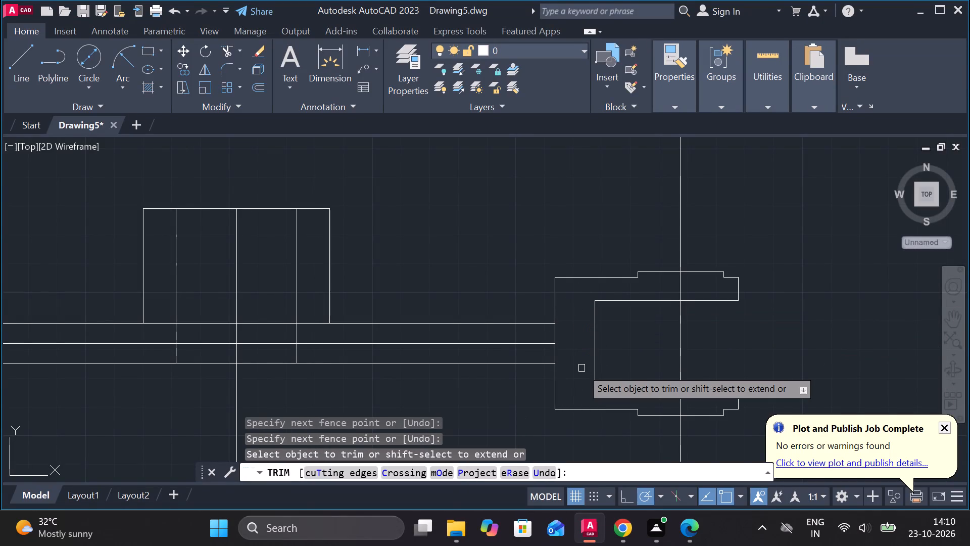
pyautogui.click(550, 351)
pyautogui.click(558, 351)
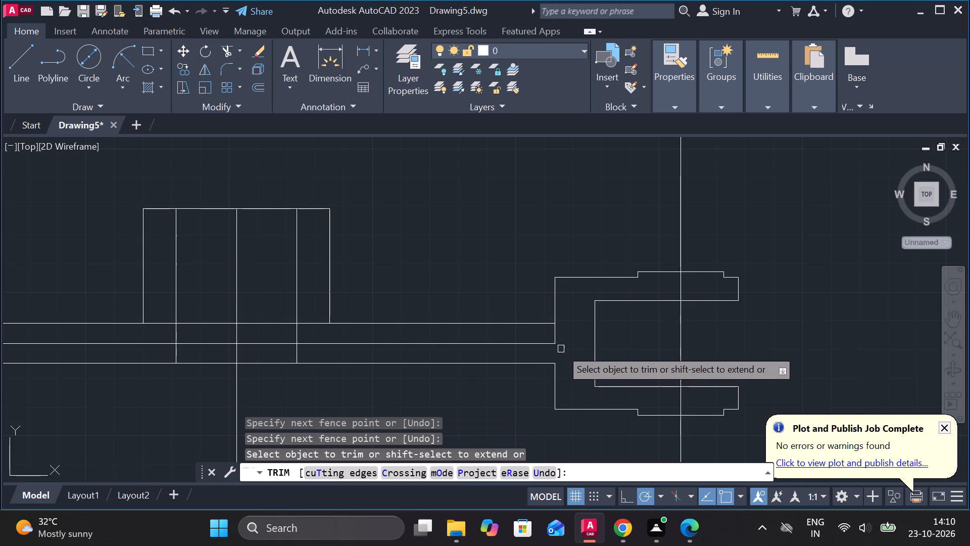
pyautogui.click(558, 332)
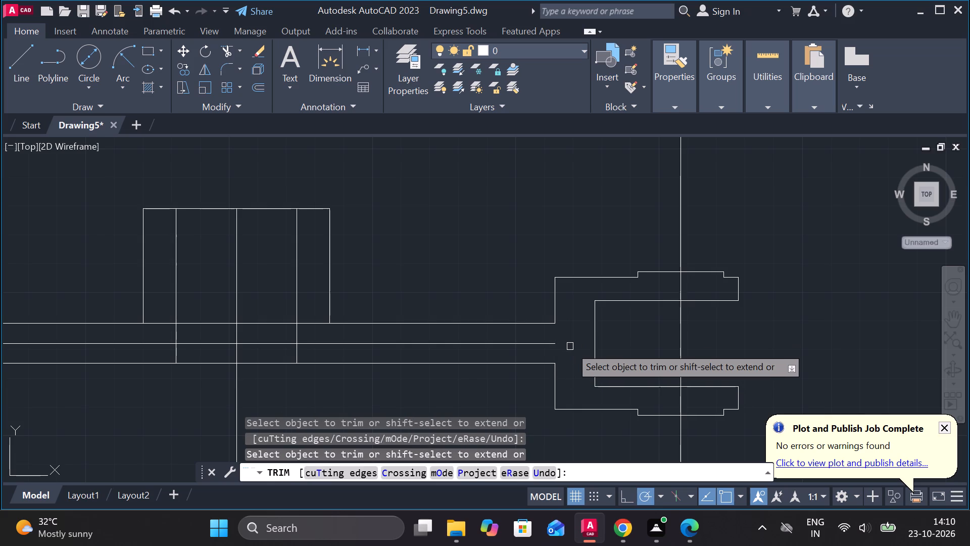
pyautogui.press('Escape')
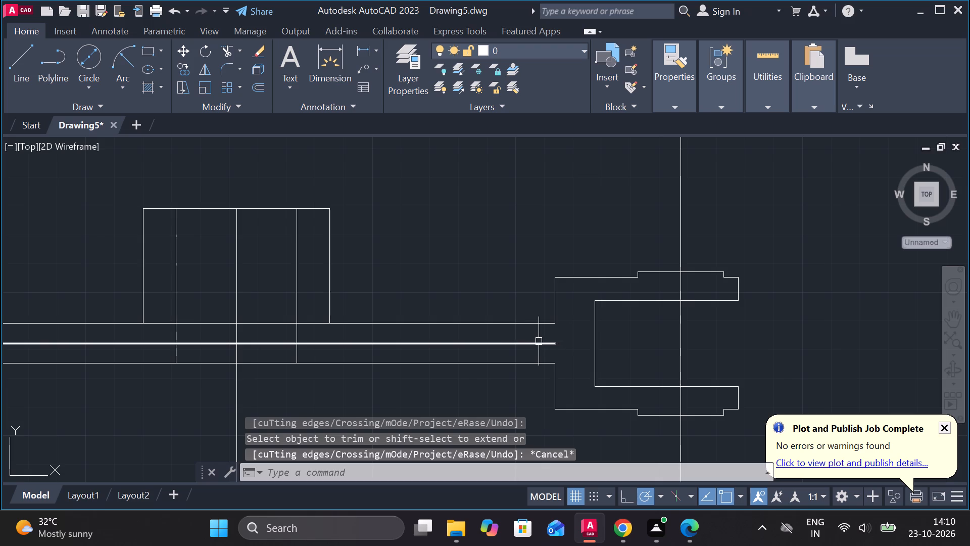
# Stretch the arm's horizontal centreline about 82 units right beyond the small boss's open end, and slightly left beyond the arm's left end.
pyautogui.click(540, 343)
pyautogui.click(556, 344)
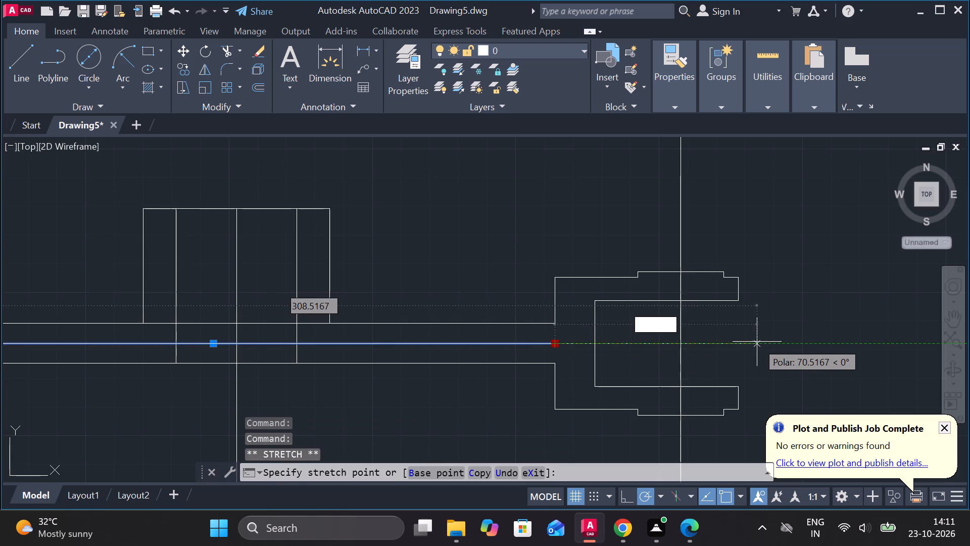
pyautogui.click(788, 340)
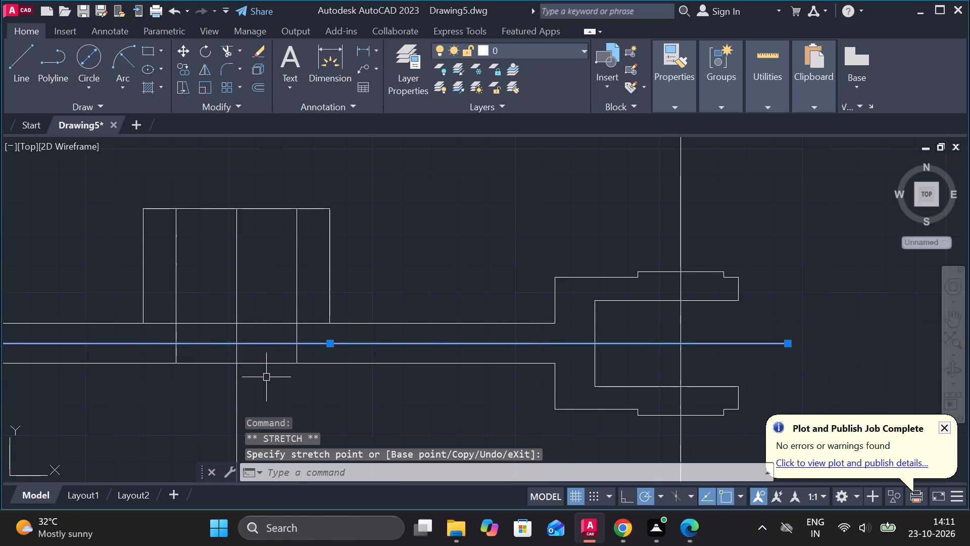
pyautogui.scroll(-2, 274, 381)
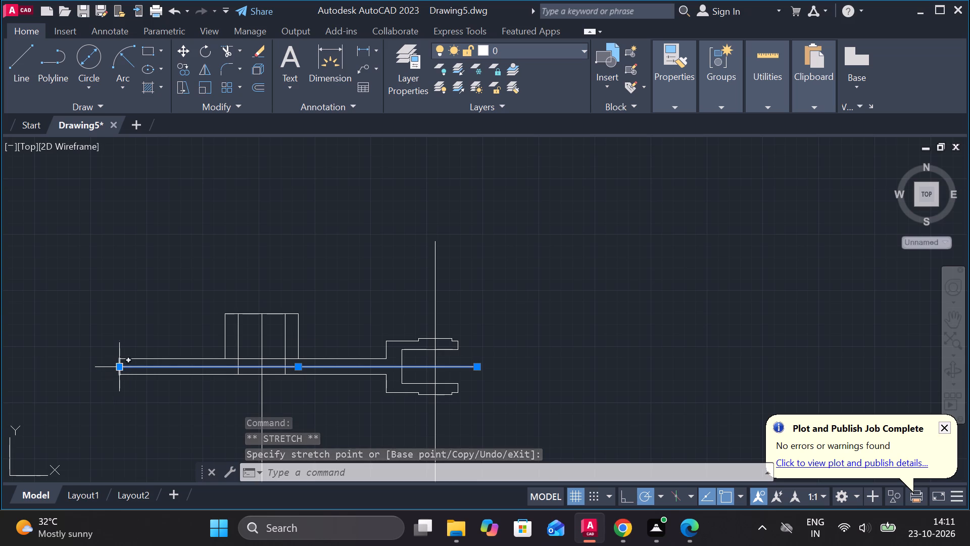
pyautogui.click(121, 368)
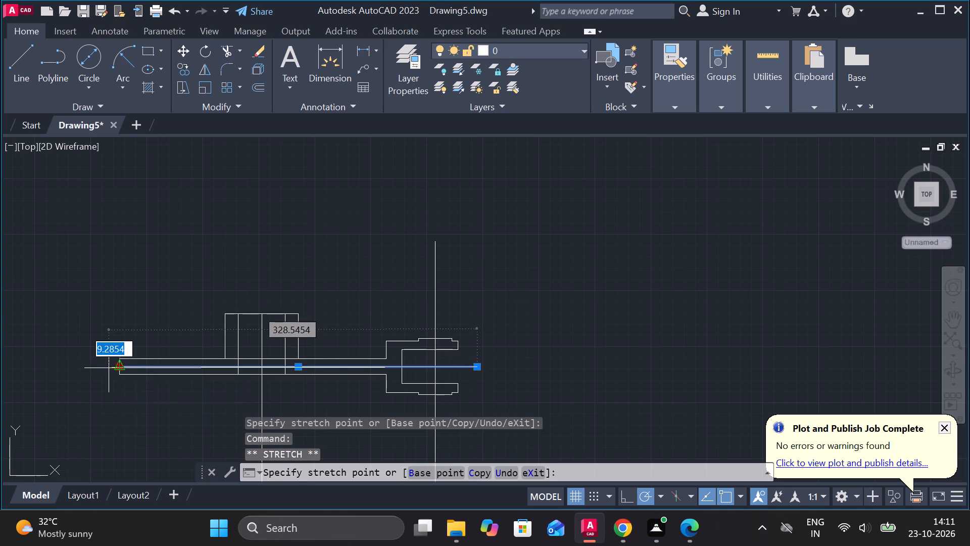
pyautogui.click(105, 365)
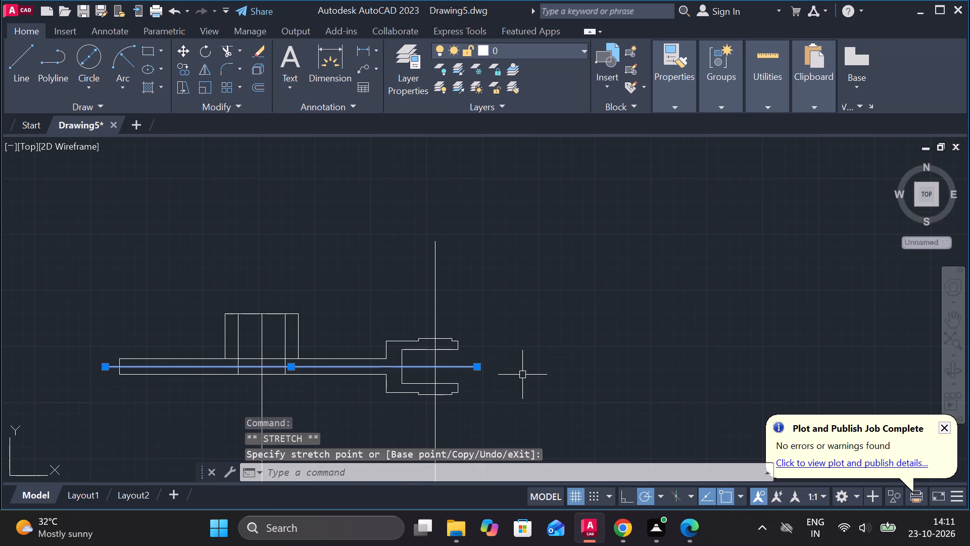
pyautogui.press('Escape')
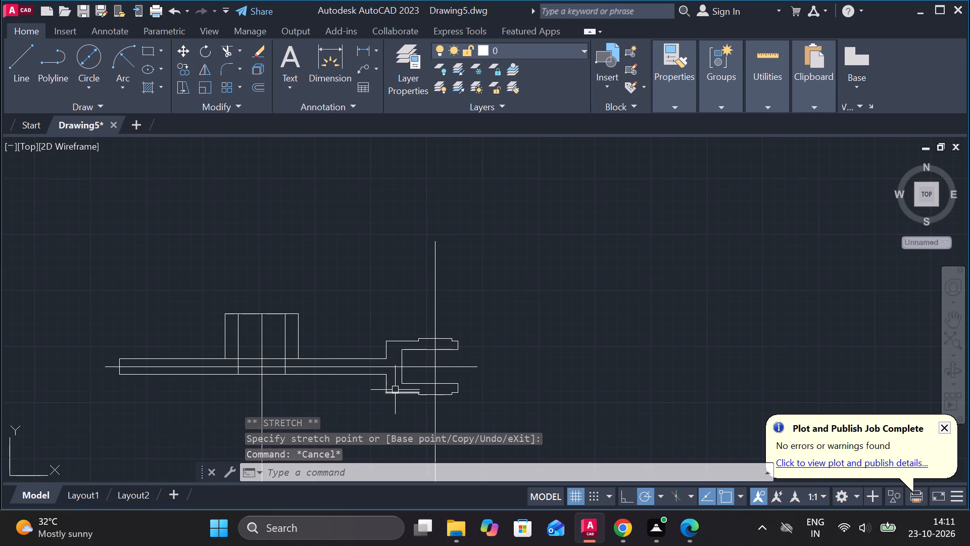
# Erase the shorter vertical line that overlaps the long vertical centreline inside the small boss.
pyautogui.scroll(2, 395, 404)
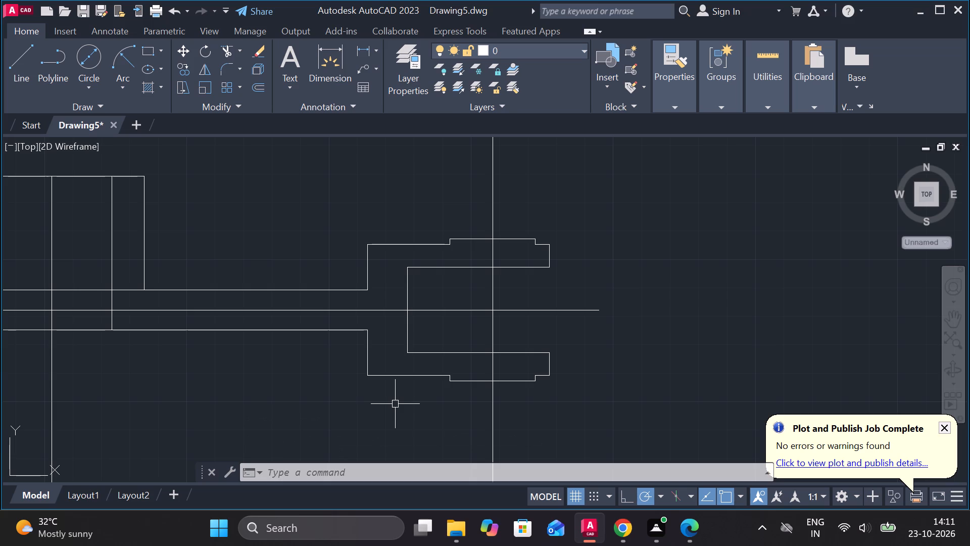
pyautogui.click(20, 47)
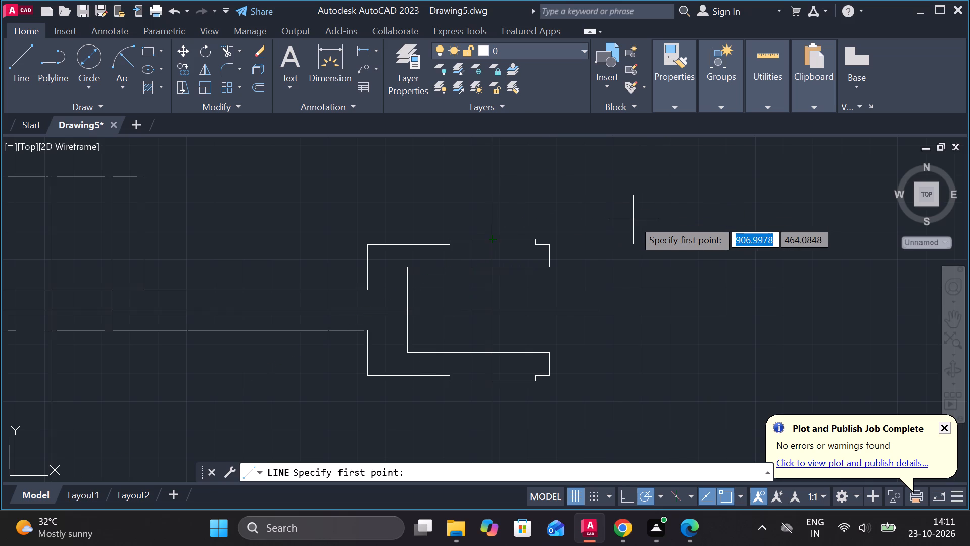
pyautogui.press('Escape')
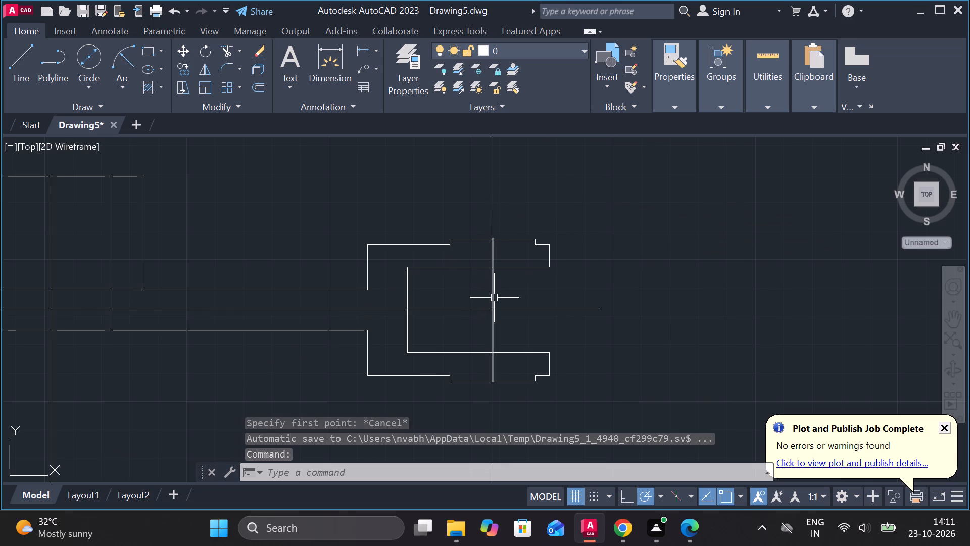
pyautogui.click(494, 298)
pyautogui.press('Delete')
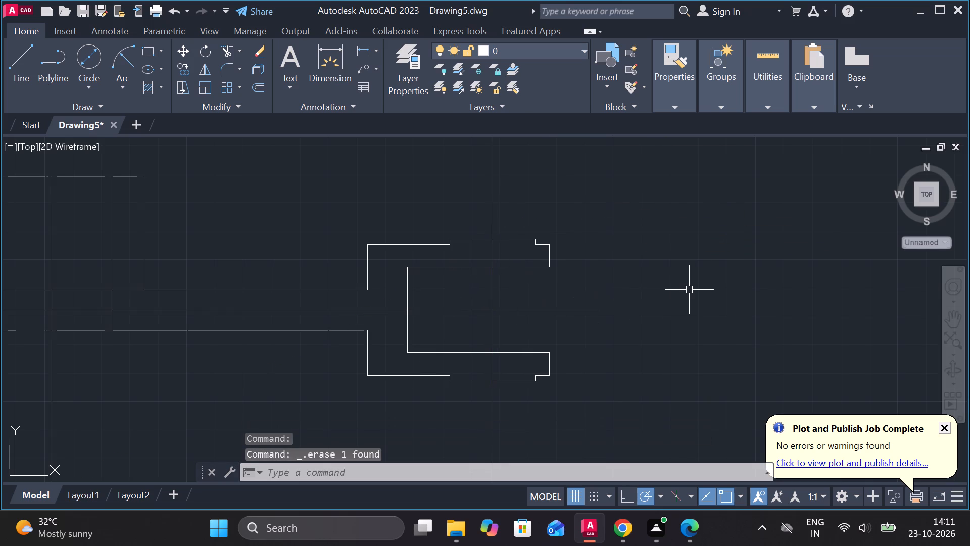
pyautogui.click(495, 284)
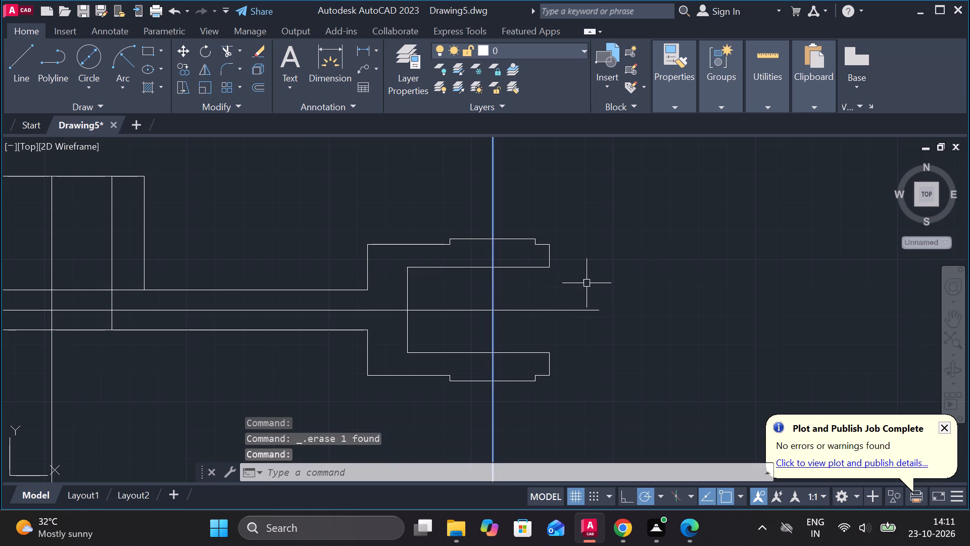
pyautogui.press('Escape')
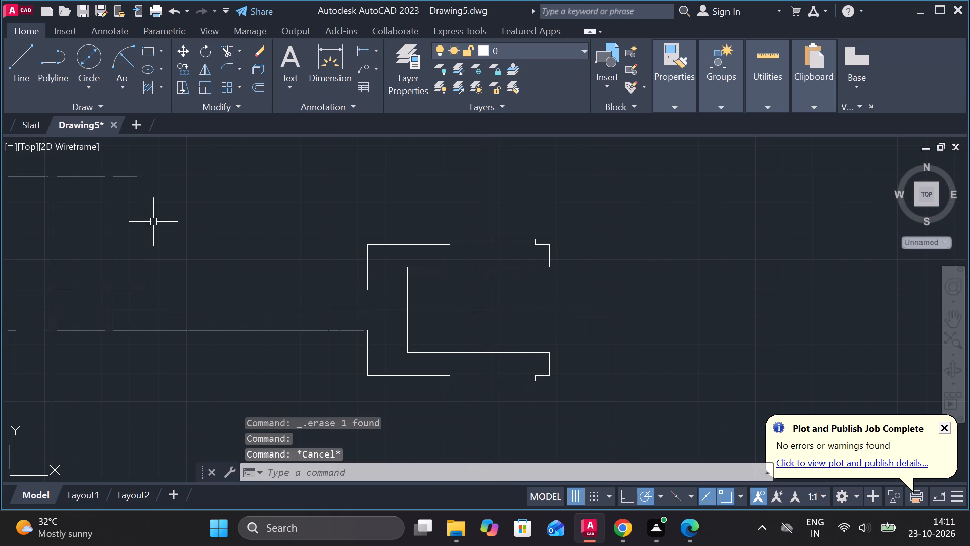
# Draw a vertical line on the centreline across the small boss's upper wall, from its raised top edge to the inner horizontal.
pyautogui.click(19, 69)
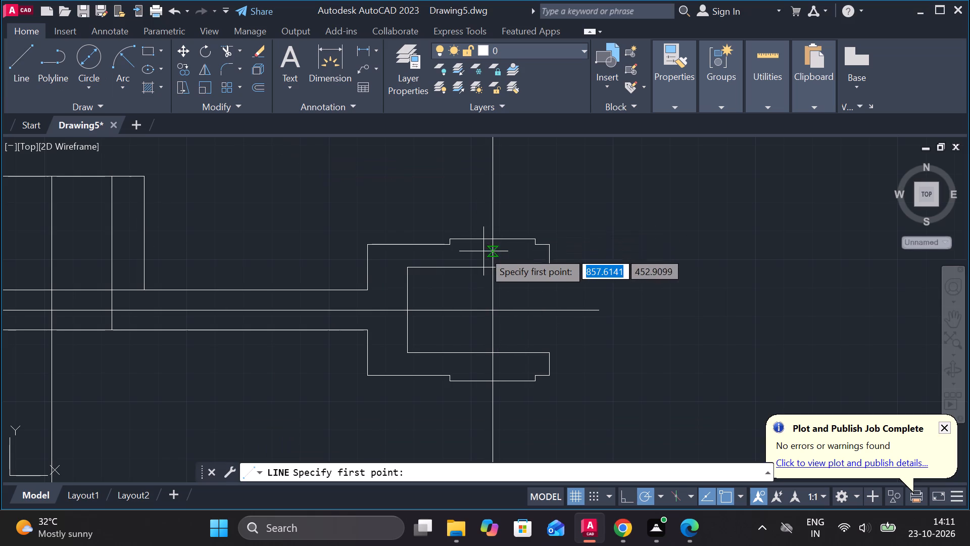
pyautogui.click(492, 240)
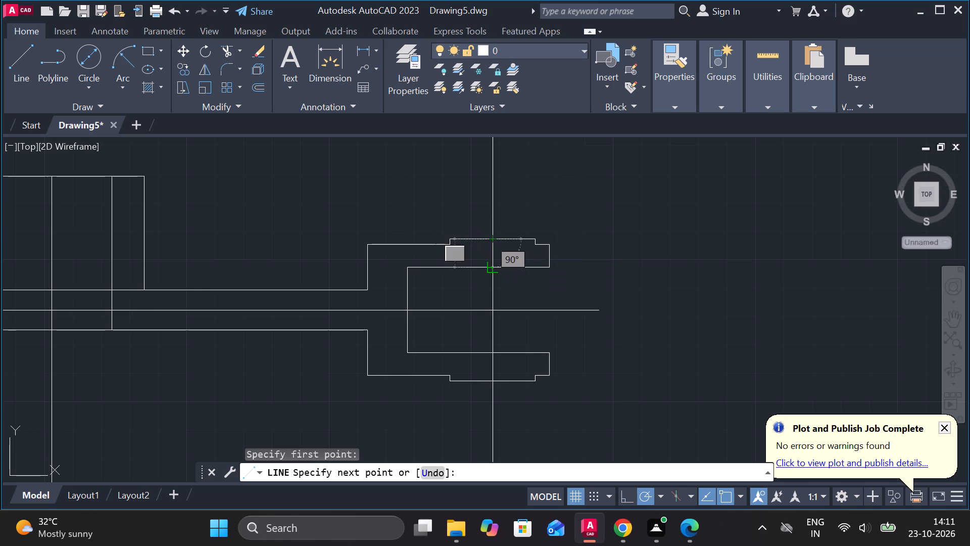
pyautogui.click(492, 264)
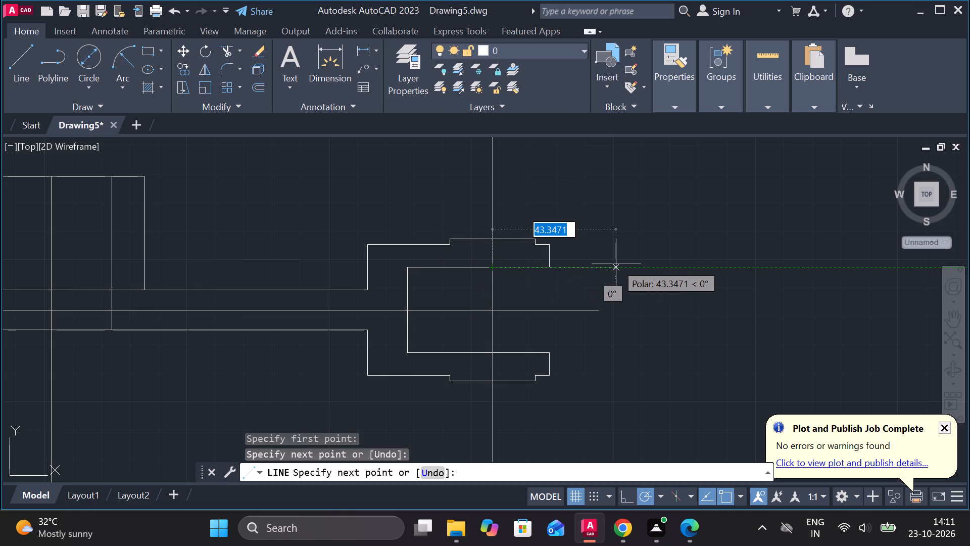
pyautogui.press('Escape')
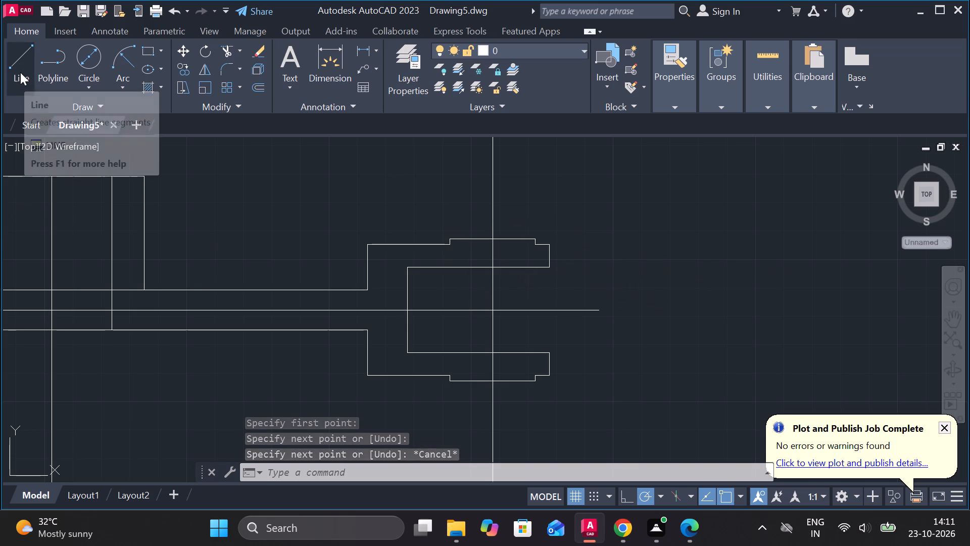
# Copy the upper wall's short vertical line 10 units to the right and 10 units to the left of the centreline.
pyautogui.click(494, 253)
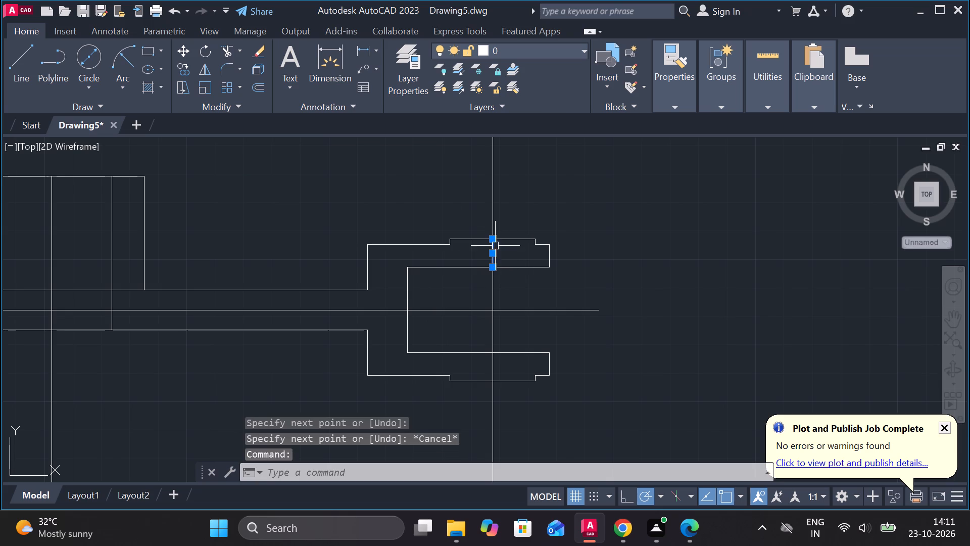
pyautogui.click(185, 71)
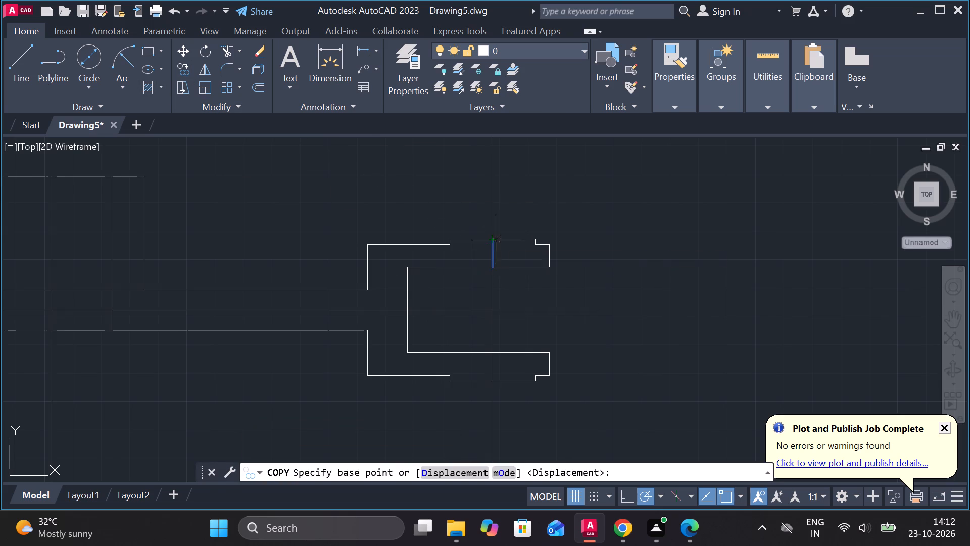
pyautogui.click(496, 250)
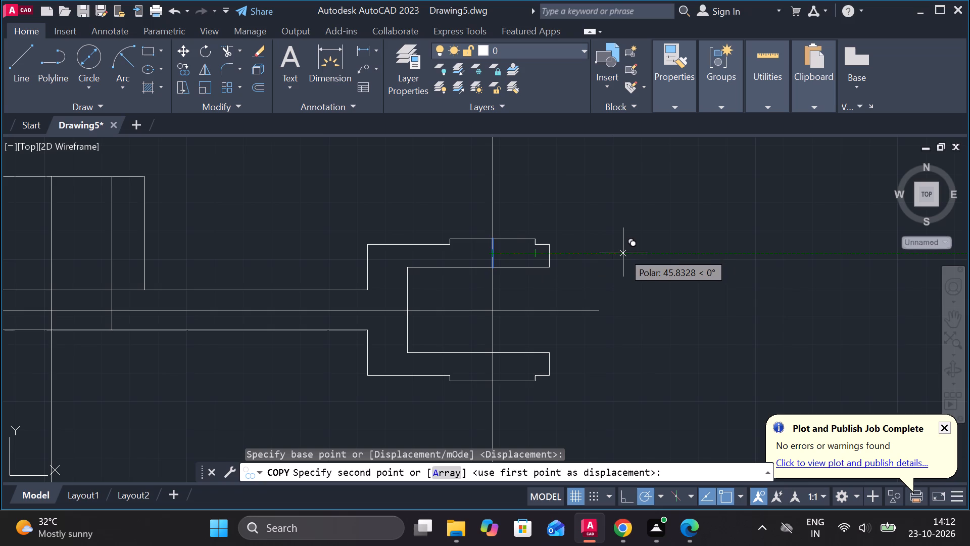
pyautogui.press('1')
pyautogui.press('0')
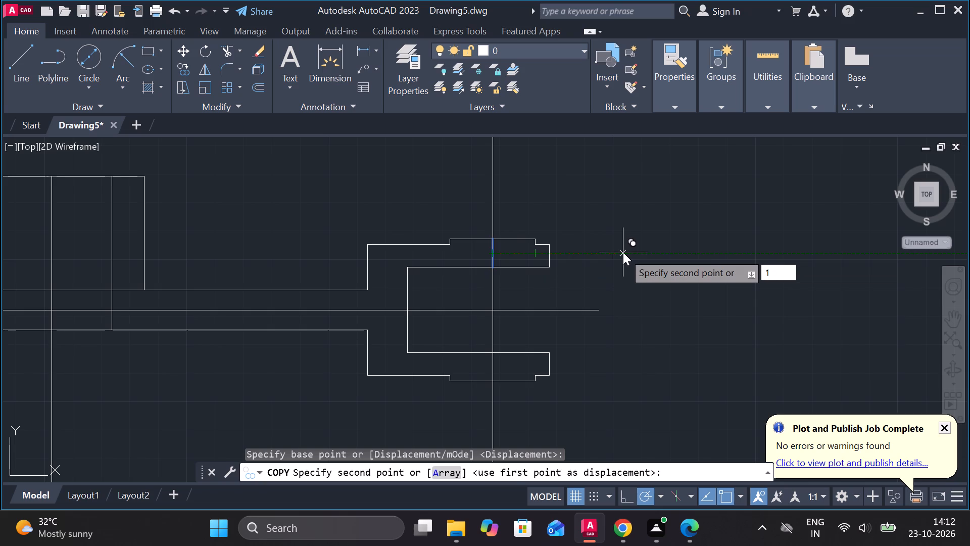
pyautogui.press('Return')
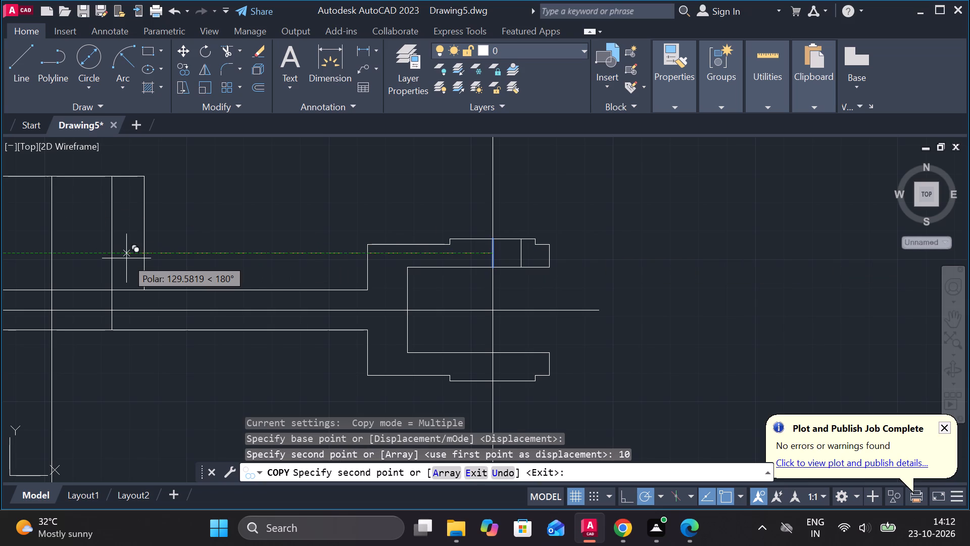
pyautogui.write('10')
pyautogui.press('Return')
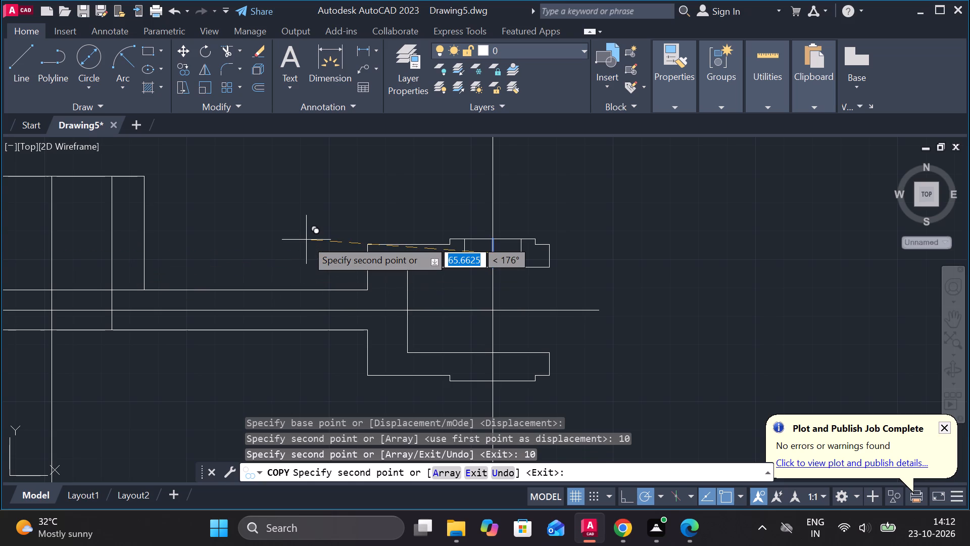
pyautogui.press('Escape')
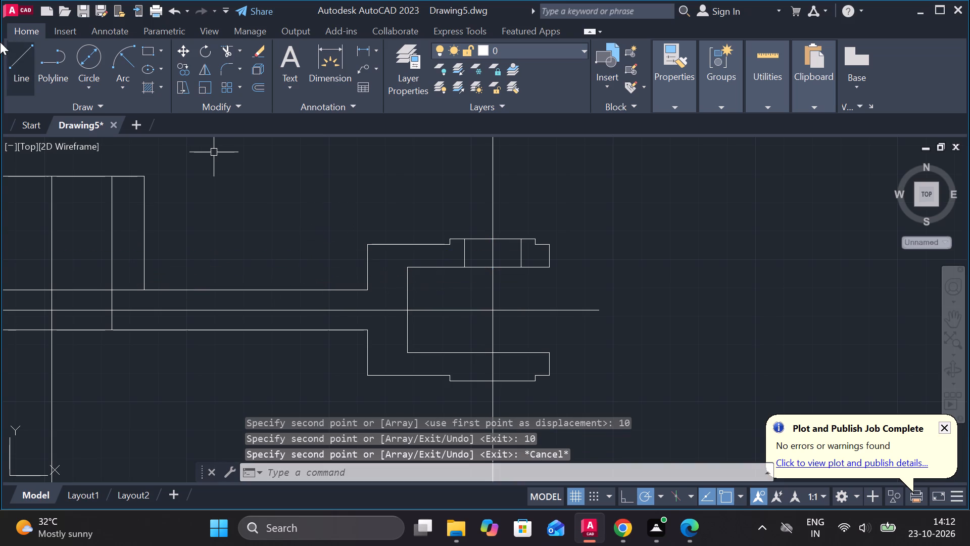
# Draw a vertical line on the centreline across the small boss's lower wall, from the inner horizontal to the raised bottom edge.
pyautogui.click(31, 48)
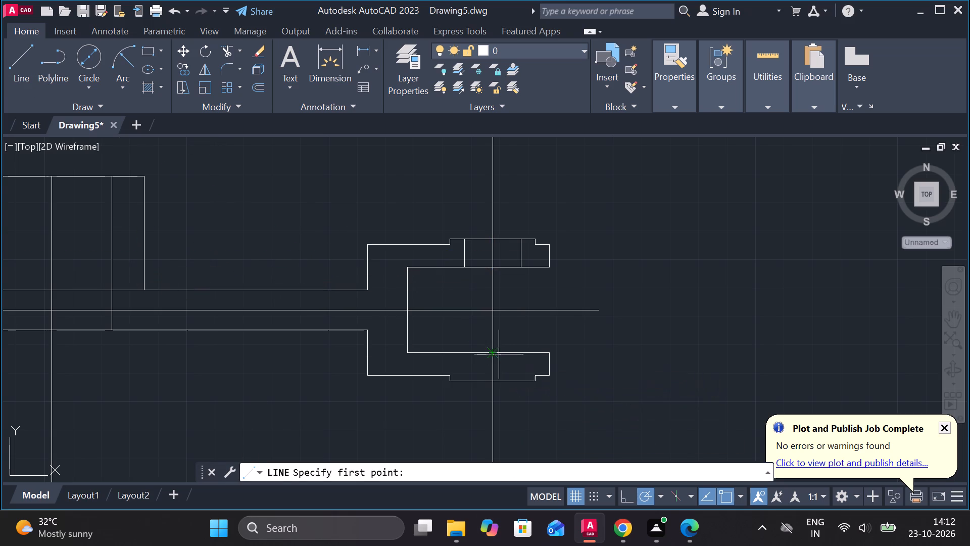
pyautogui.click(492, 354)
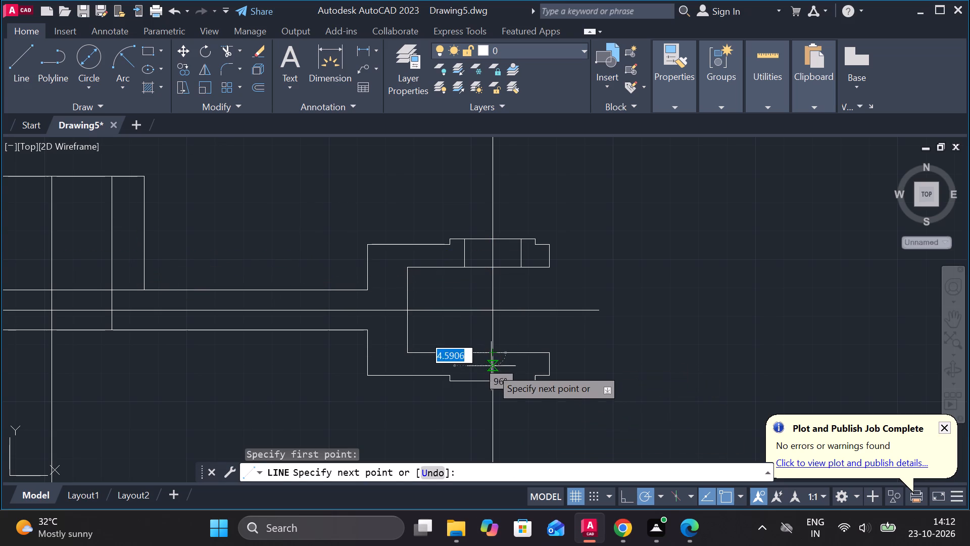
pyautogui.click(490, 379)
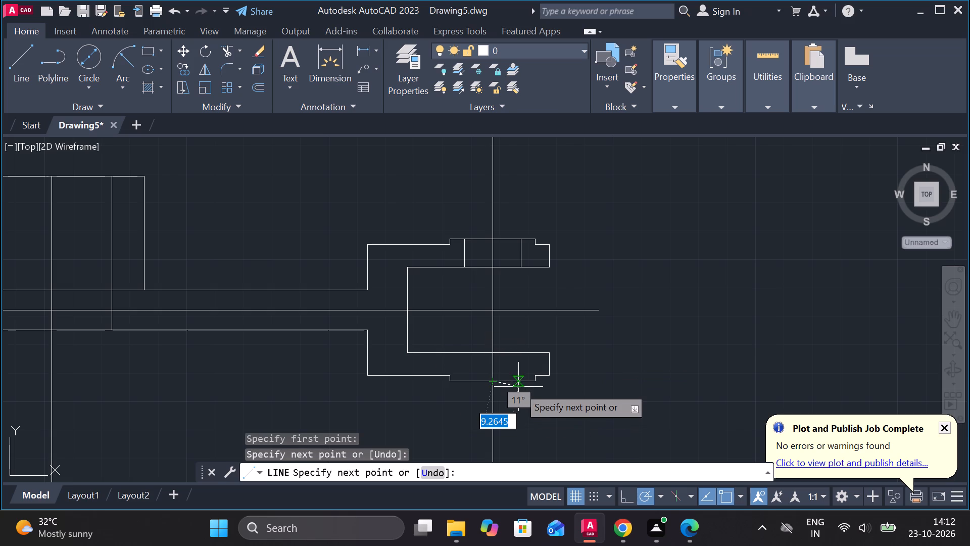
pyautogui.press('Escape')
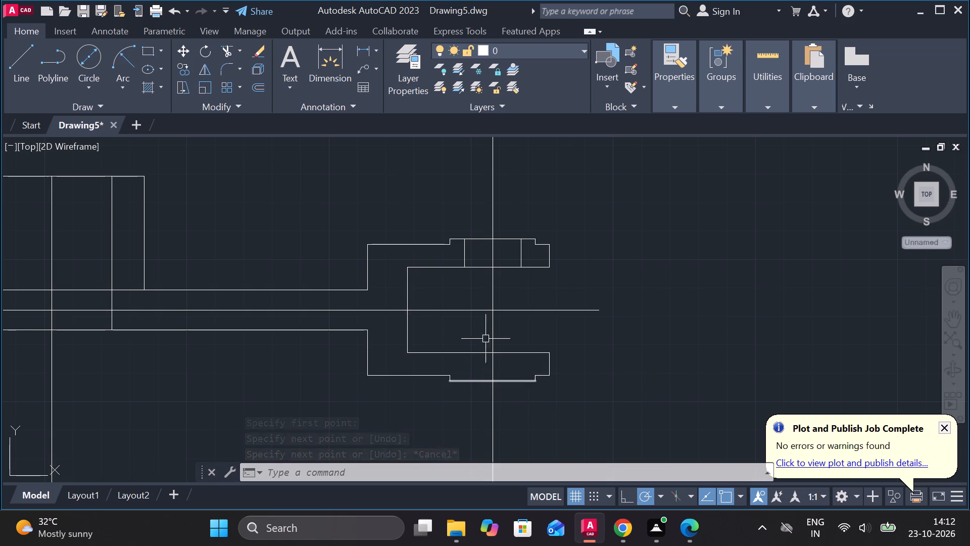
# Copy the lower wall's short vertical line 10 units to the right and 10 units to the left of the centreline.
pyautogui.click(495, 370)
pyautogui.click(188, 72)
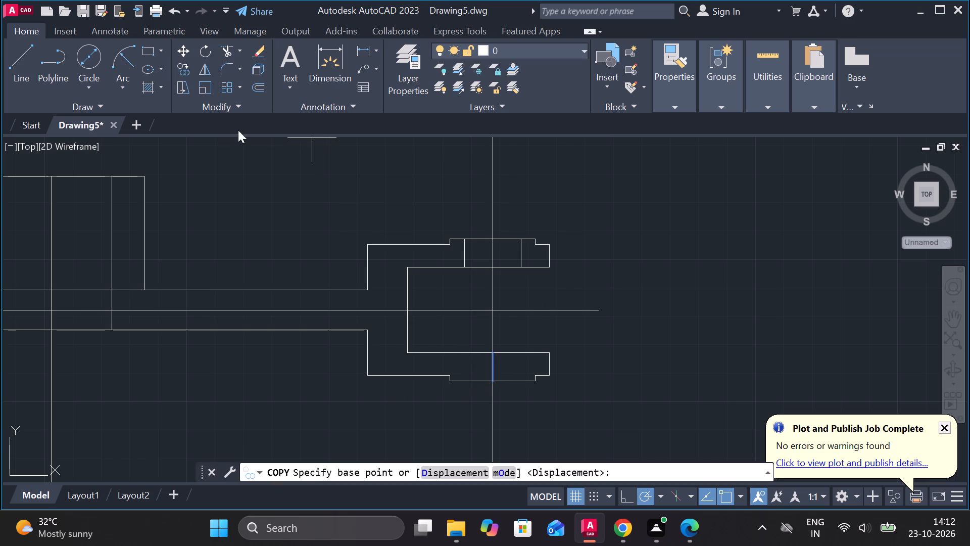
pyautogui.click(496, 363)
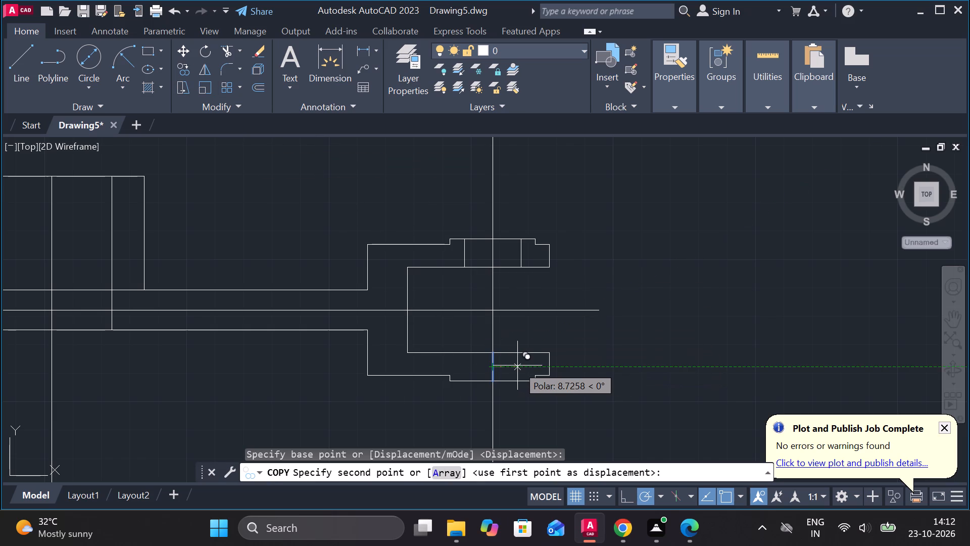
pyautogui.press('1')
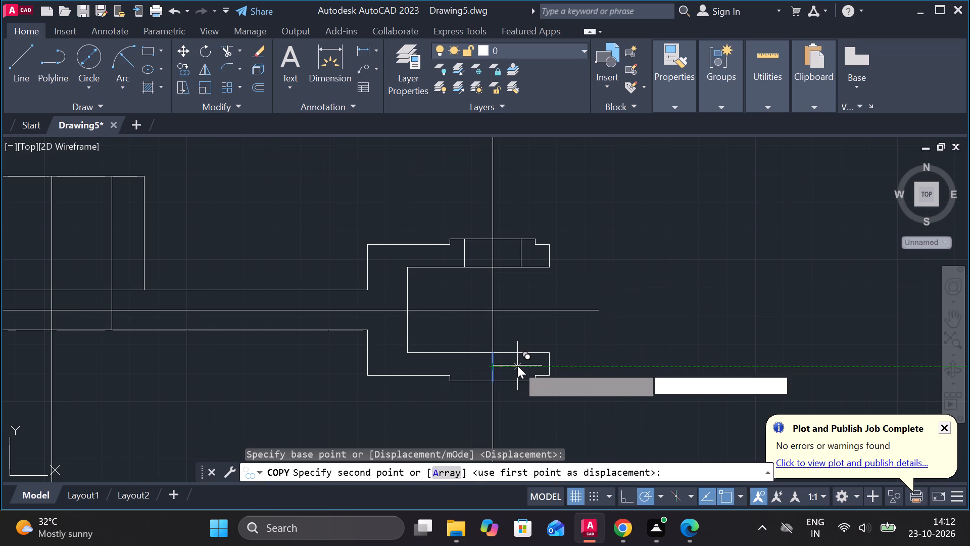
pyautogui.press('0')
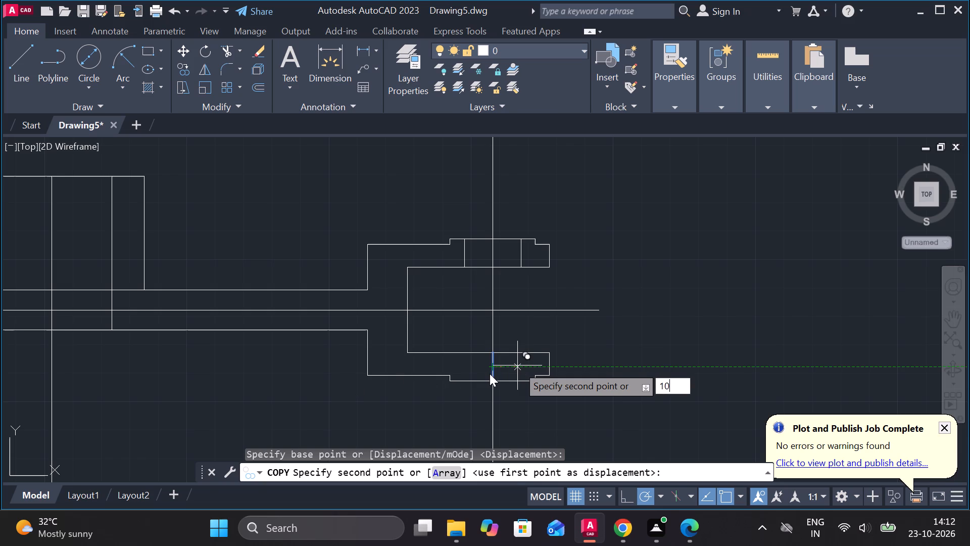
pyautogui.press('Return')
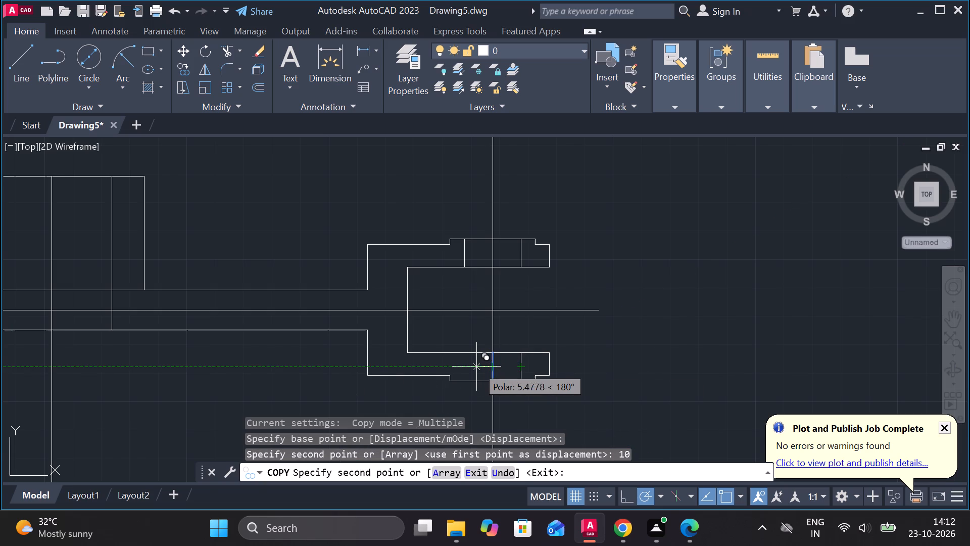
pyautogui.write('10')
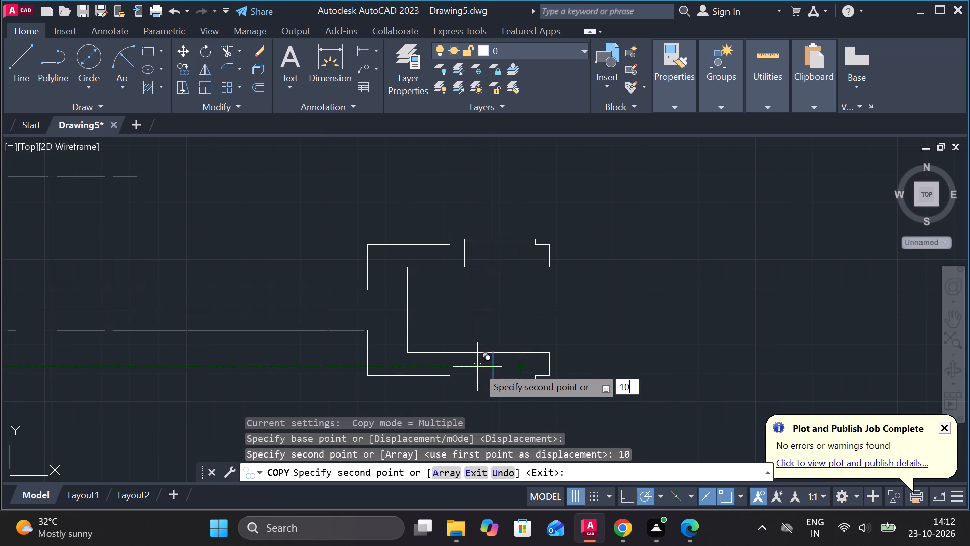
pyautogui.press('Return')
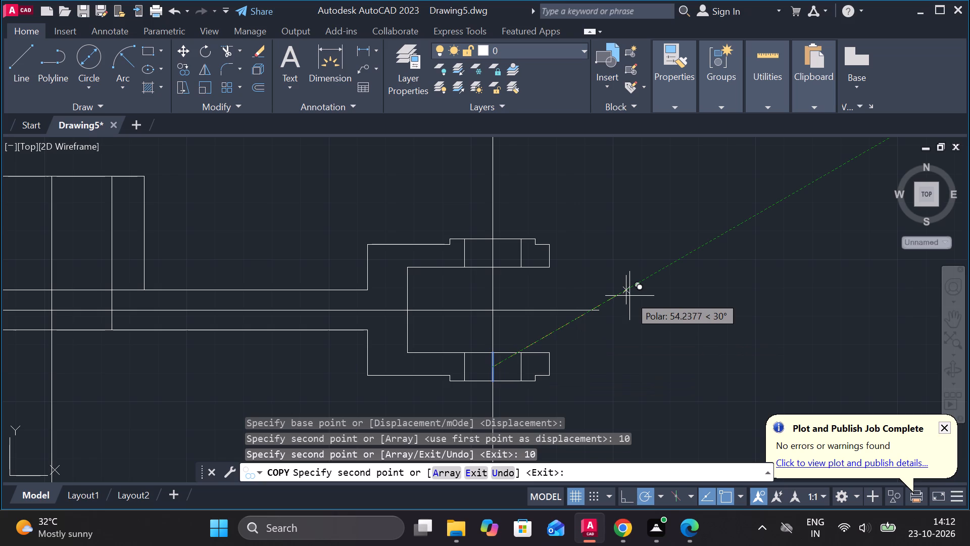
pyautogui.press('Escape')
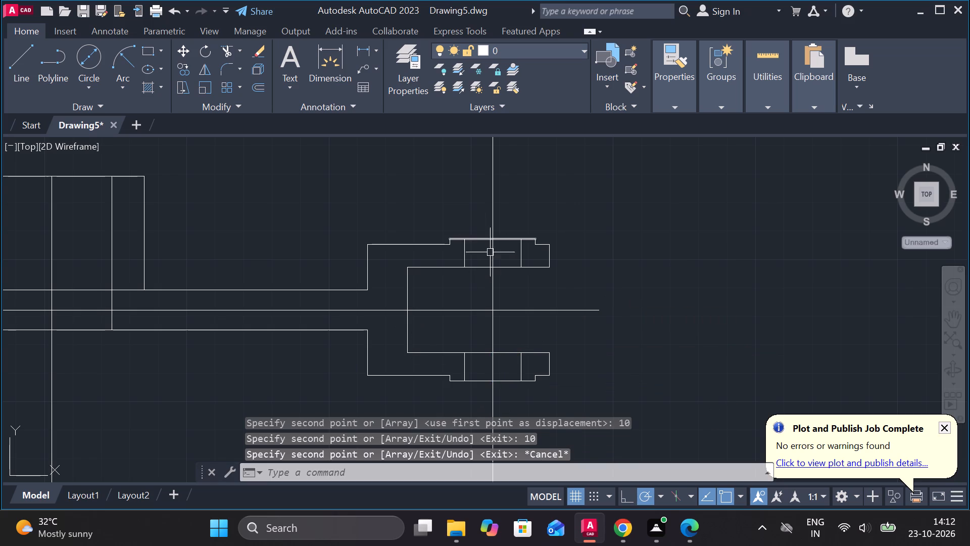
# Erase the two short vertical lines lying on the centreline in the small boss's upper and lower walls.
pyautogui.click(492, 257)
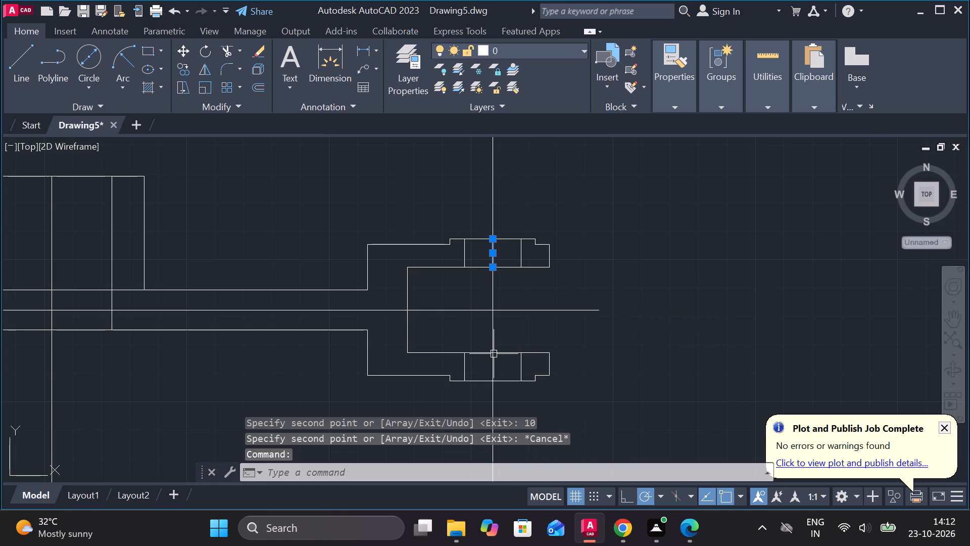
pyautogui.click(494, 369)
pyautogui.press('Delete')
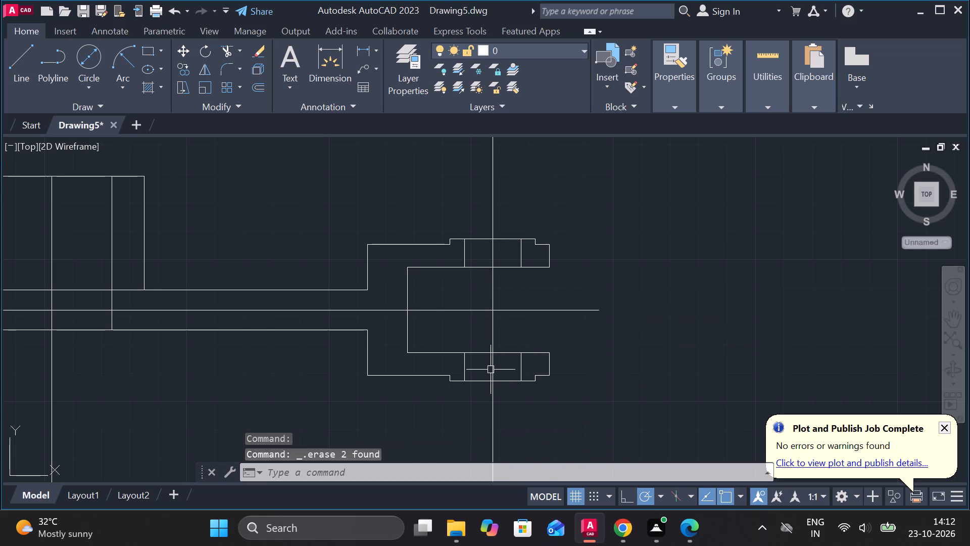
pyautogui.click(52, 250)
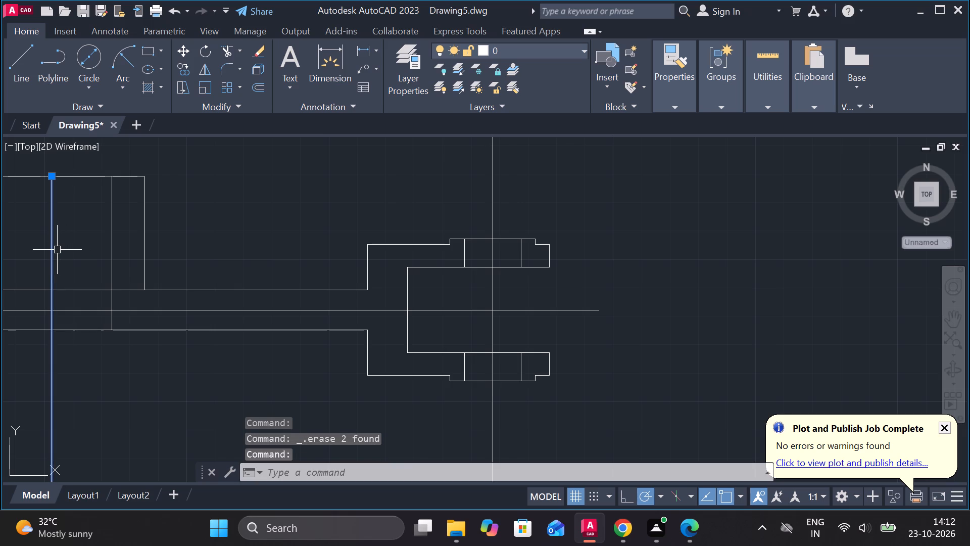
pyautogui.press('Escape')
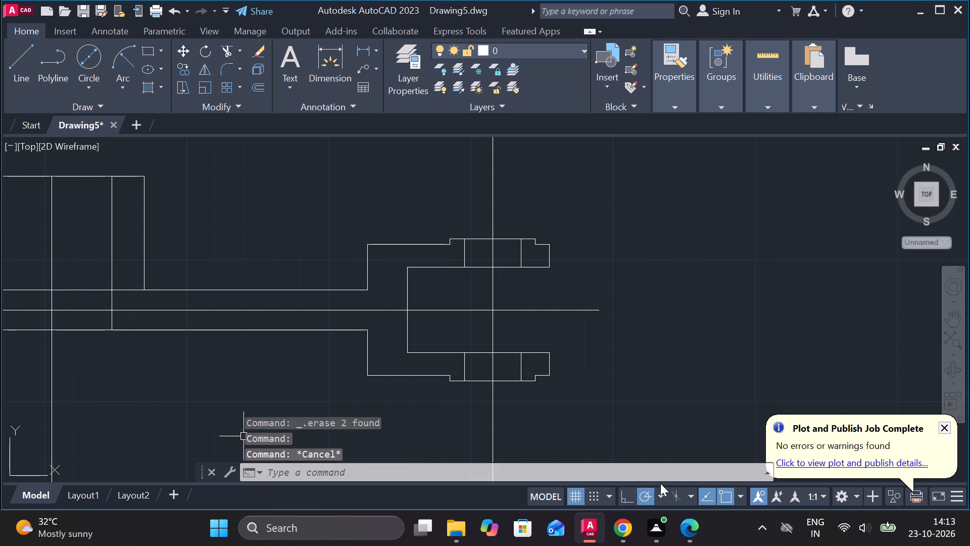
# Add a horizontal linear dimension for the width of the lower wall's raised edge, placed below the small boss.
pyautogui.click(361, 50)
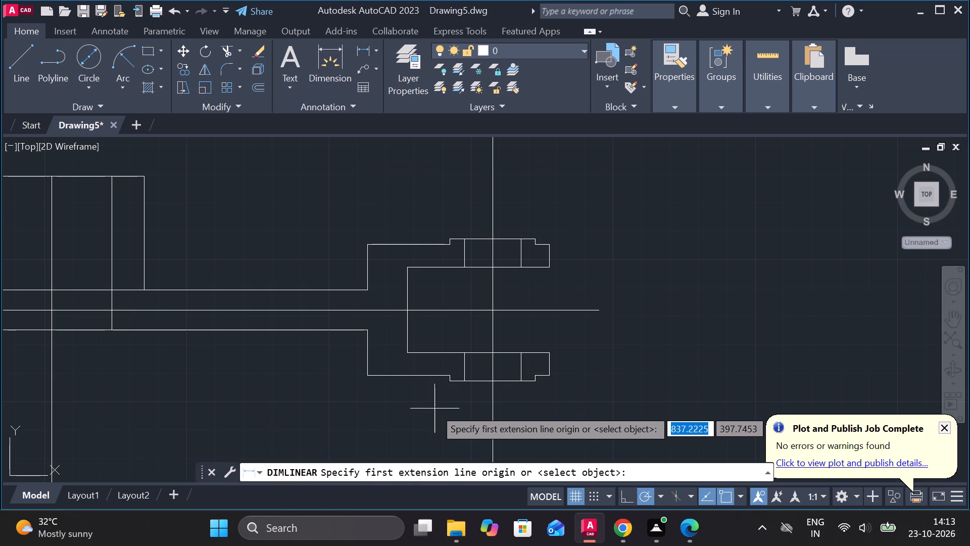
pyautogui.click(450, 382)
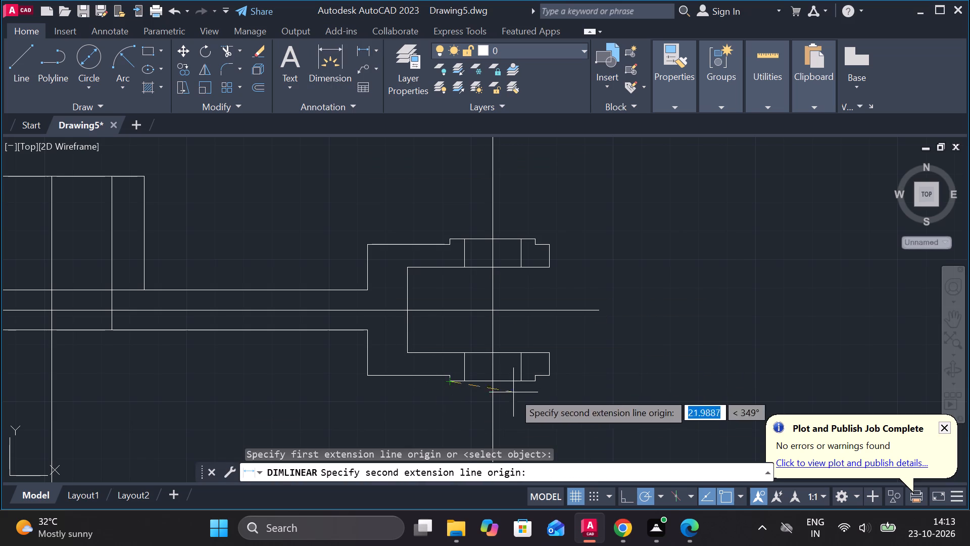
pyautogui.click(534, 385)
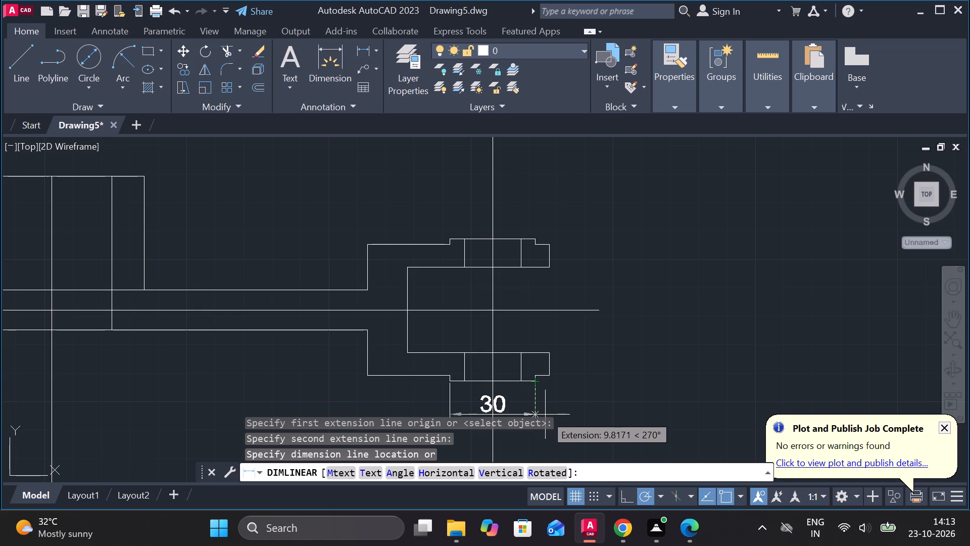
pyautogui.click(545, 415)
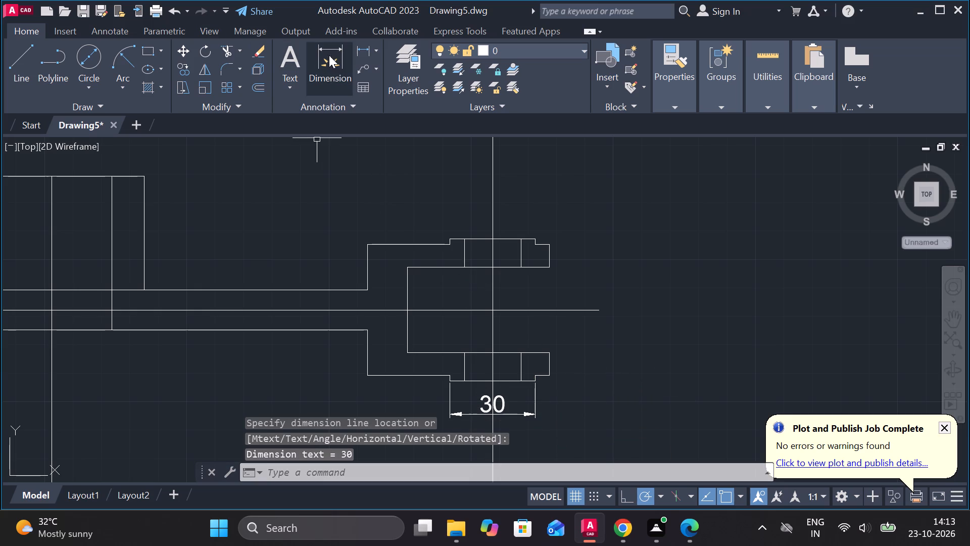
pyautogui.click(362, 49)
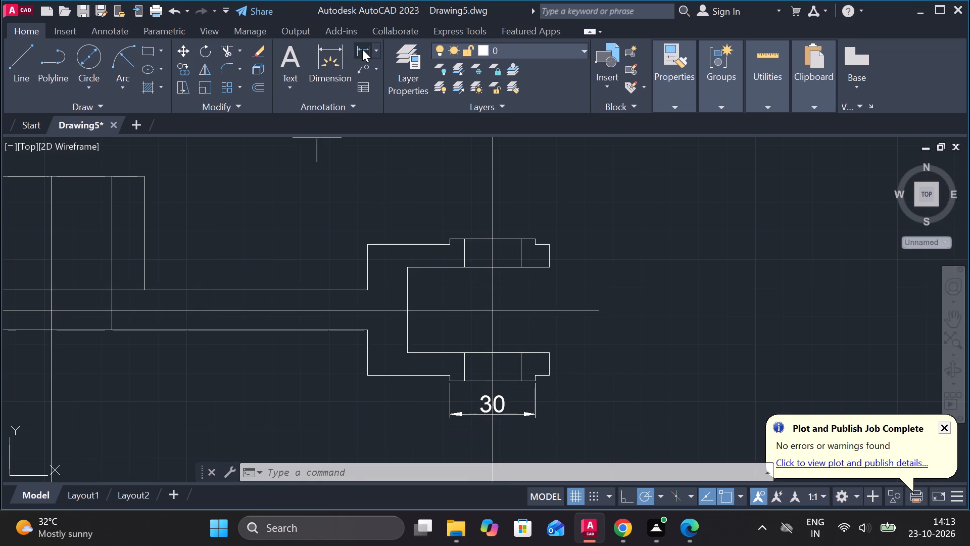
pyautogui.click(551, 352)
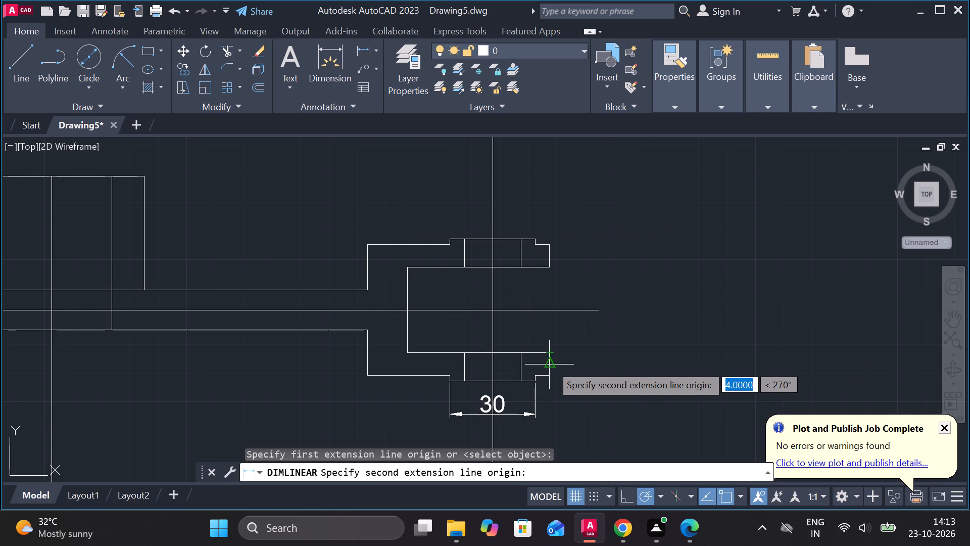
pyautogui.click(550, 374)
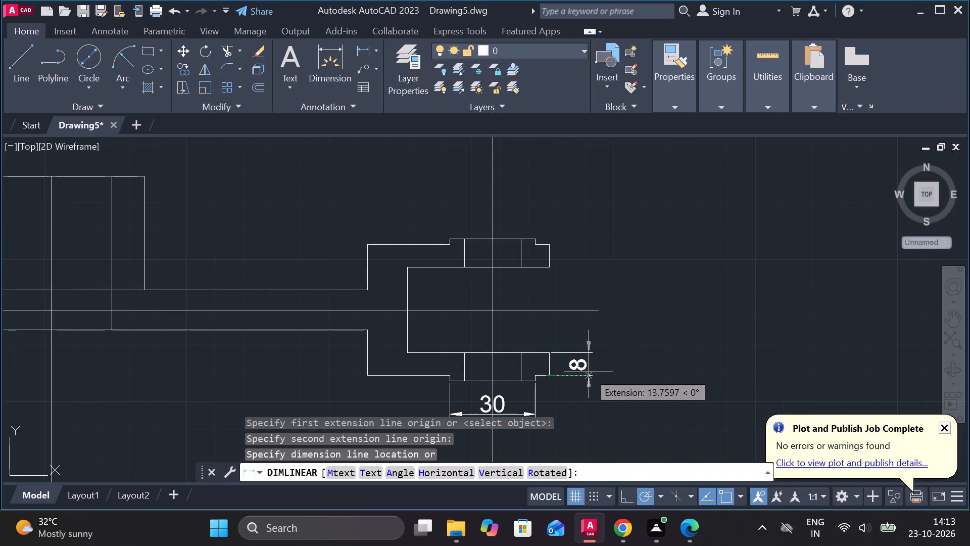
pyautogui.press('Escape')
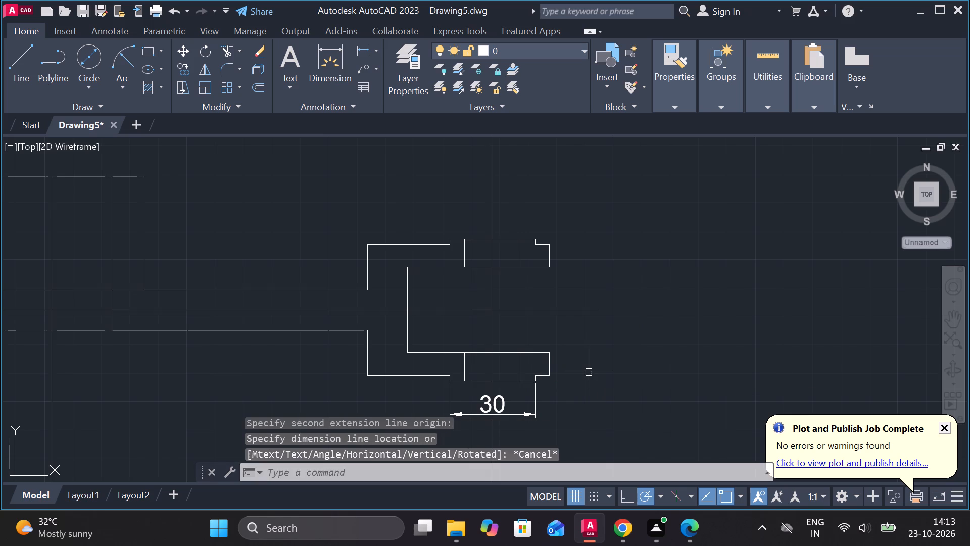
# Add a vertical linear dimension from the lower wall's inner horizontal to its raised bottom edge, placed right of the small boss.
pyautogui.click(359, 57)
pyautogui.click(554, 351)
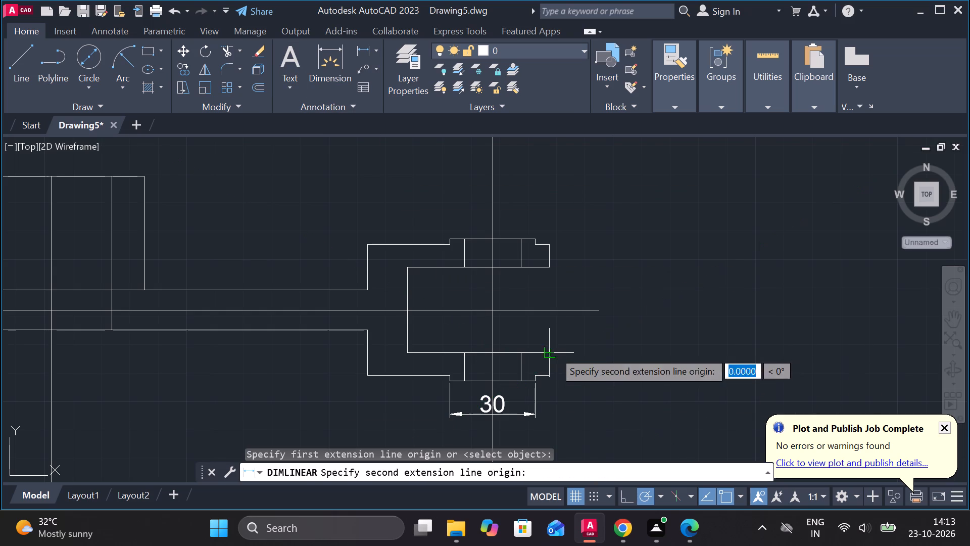
pyautogui.click(535, 385)
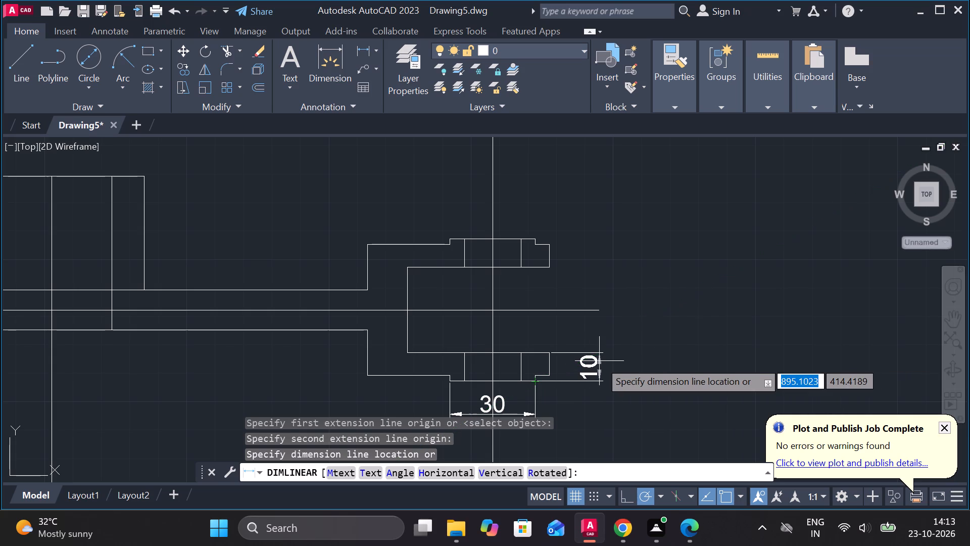
pyautogui.click(600, 361)
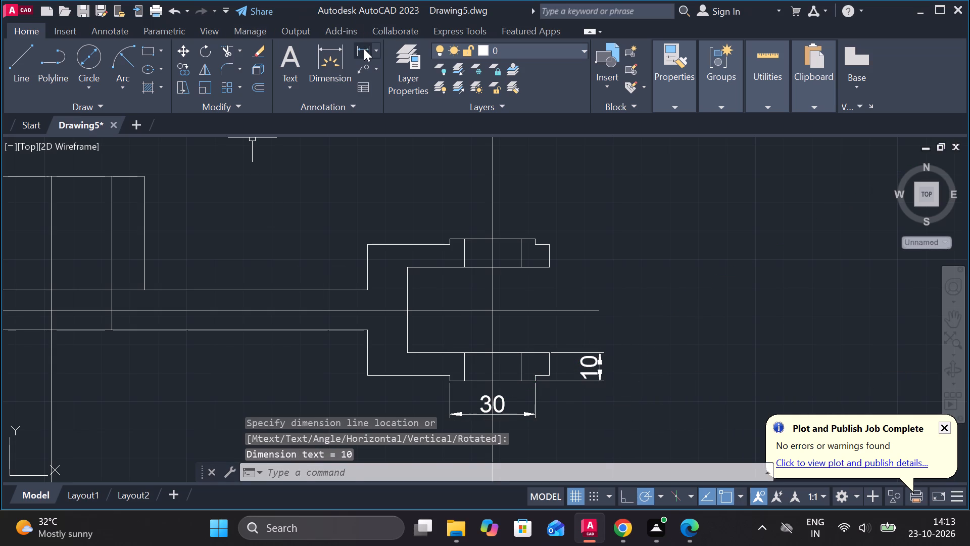
# Add a vertical linear dimension for the height of the small step at the lower wall's right-hand end.
pyautogui.click(364, 49)
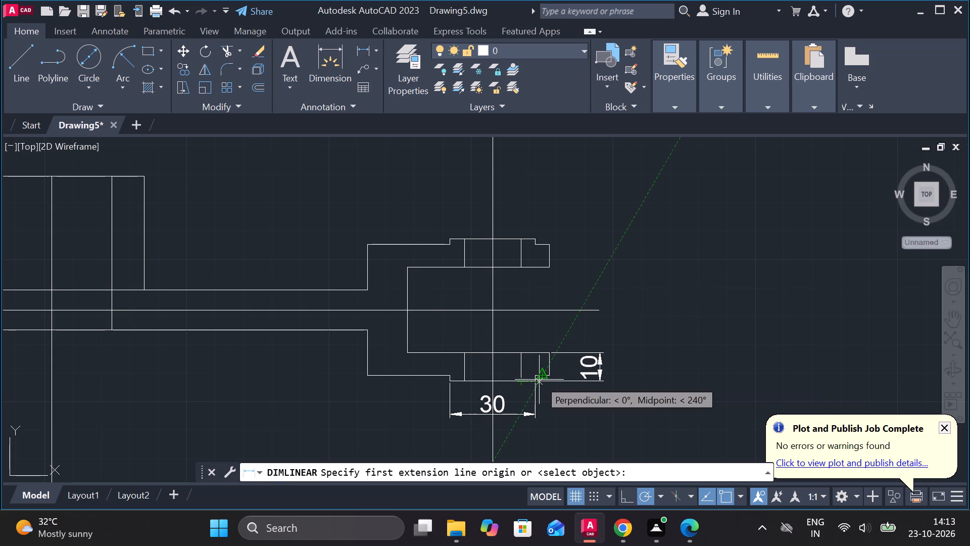
pyautogui.scroll(2, 539, 380)
pyautogui.click(528, 386)
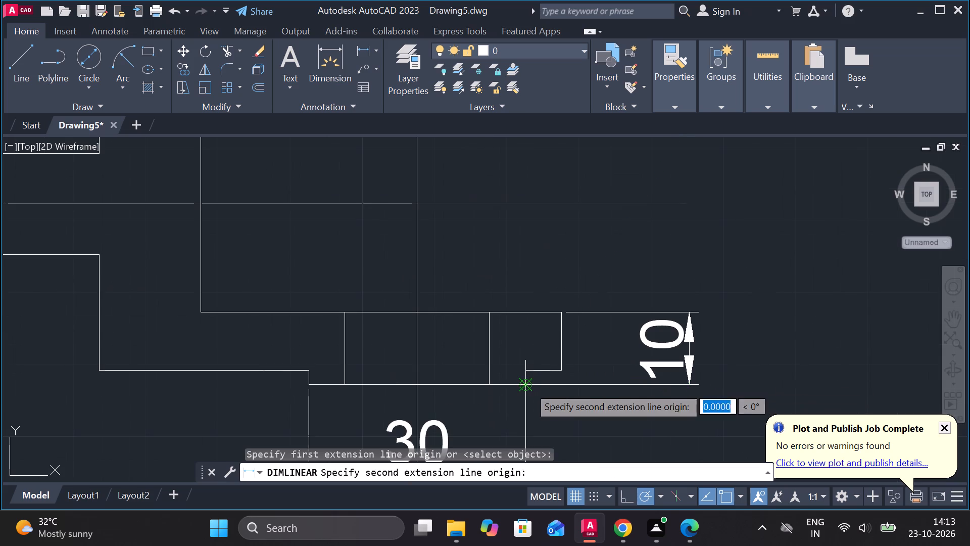
pyautogui.click(559, 371)
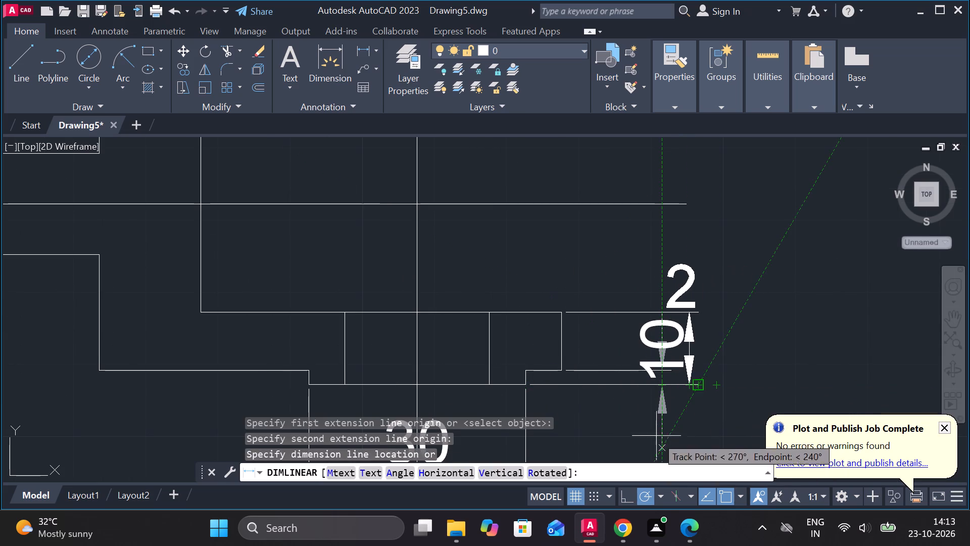
pyautogui.click(599, 410)
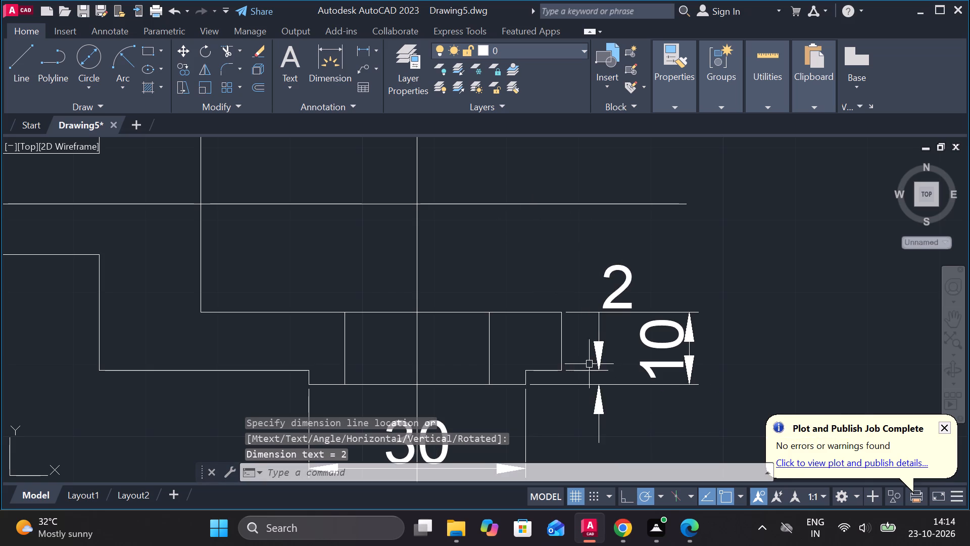
# Add a vertical linear dimension for the fork gap between the two walls' inner edges, aligned with the lower wall's thickness dimension.
pyautogui.scroll(-2, 598, 358)
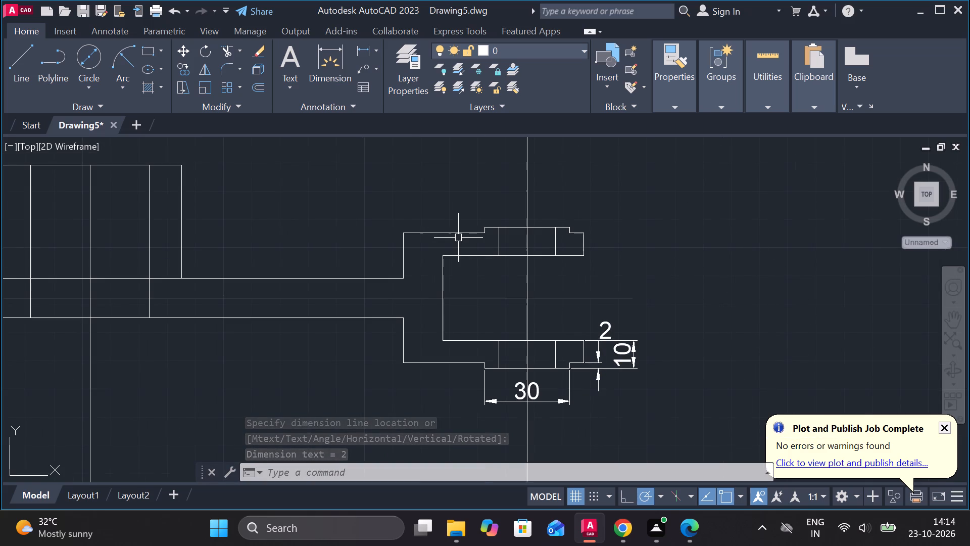
pyautogui.click(359, 56)
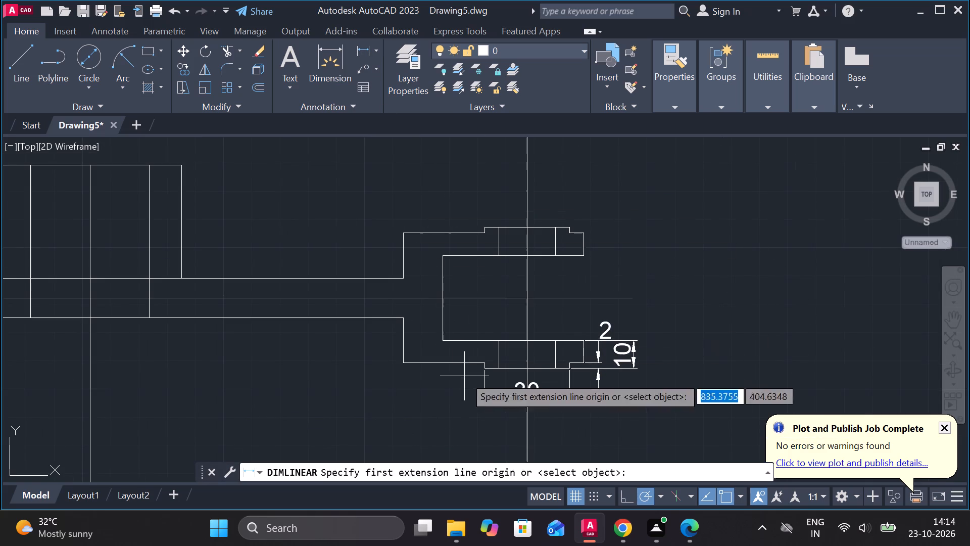
pyautogui.click(586, 342)
pyautogui.click(584, 257)
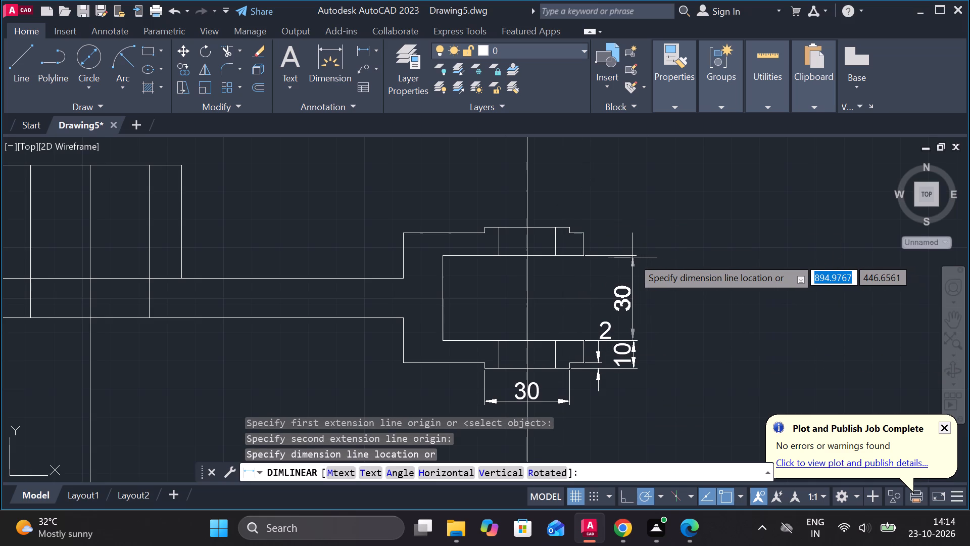
pyautogui.scroll(2, 633, 257)
pyautogui.scroll(-2, 633, 259)
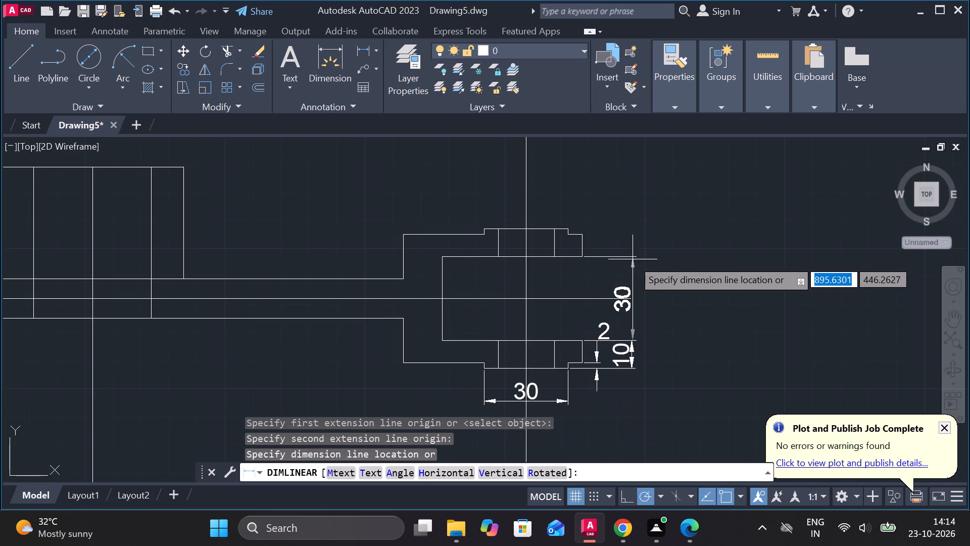
pyautogui.scroll(1, 630, 341)
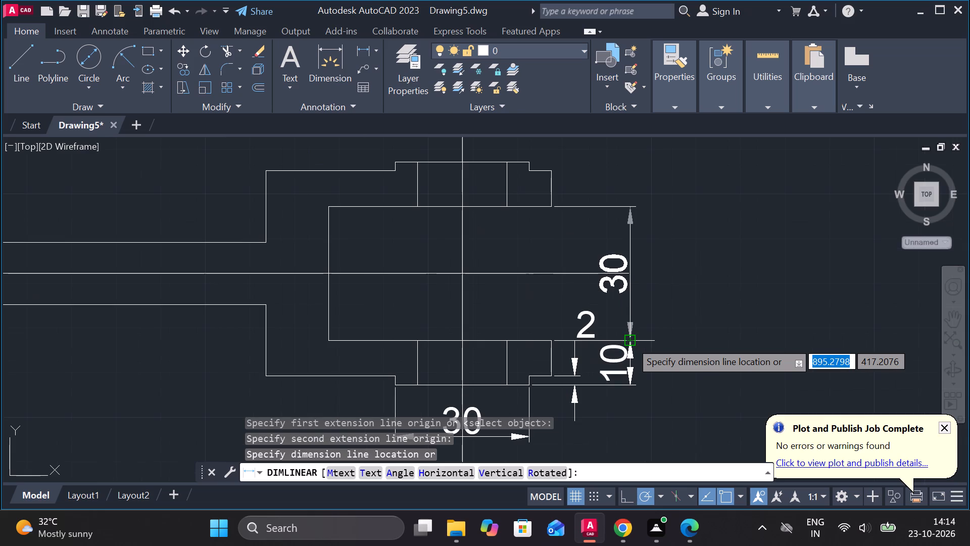
pyautogui.click(631, 341)
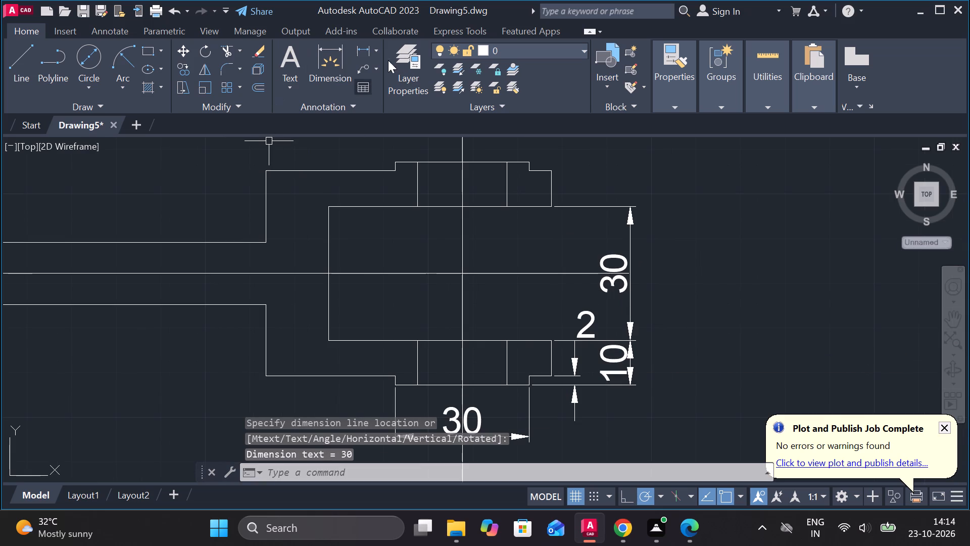
# Add a vertical linear dimension from the upper wall's raised top edge to its inner horizontal, aligned with the fork gap dimension.
pyautogui.click(357, 46)
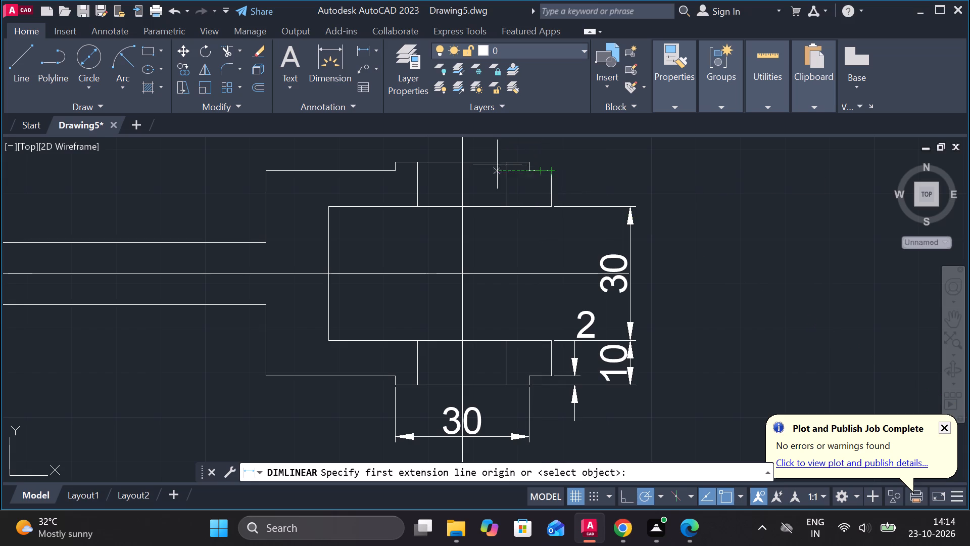
pyautogui.click(532, 160)
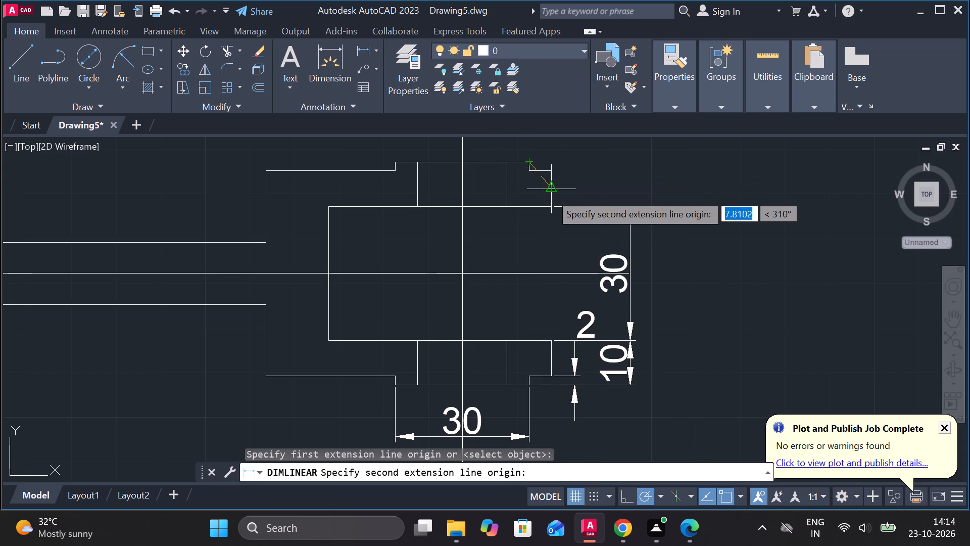
pyautogui.click(551, 206)
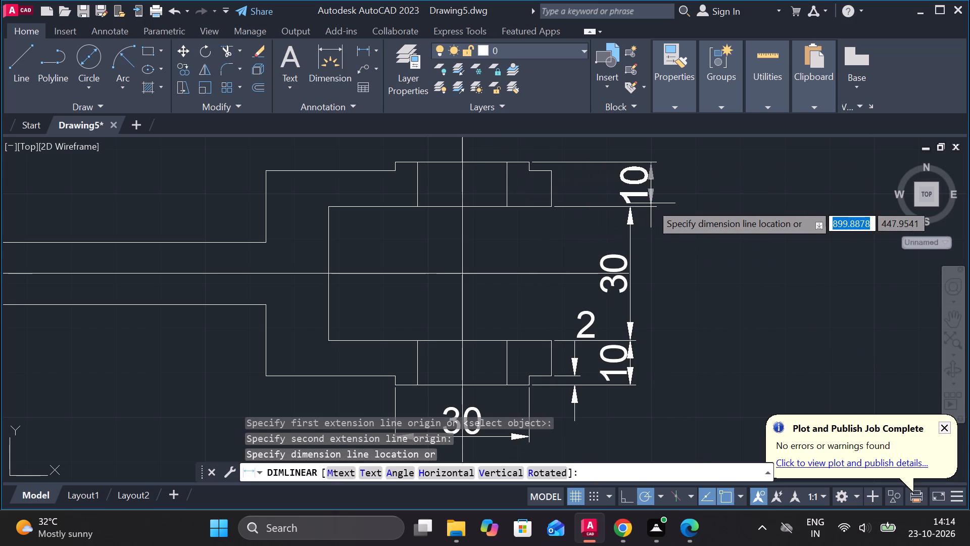
pyautogui.click(625, 208)
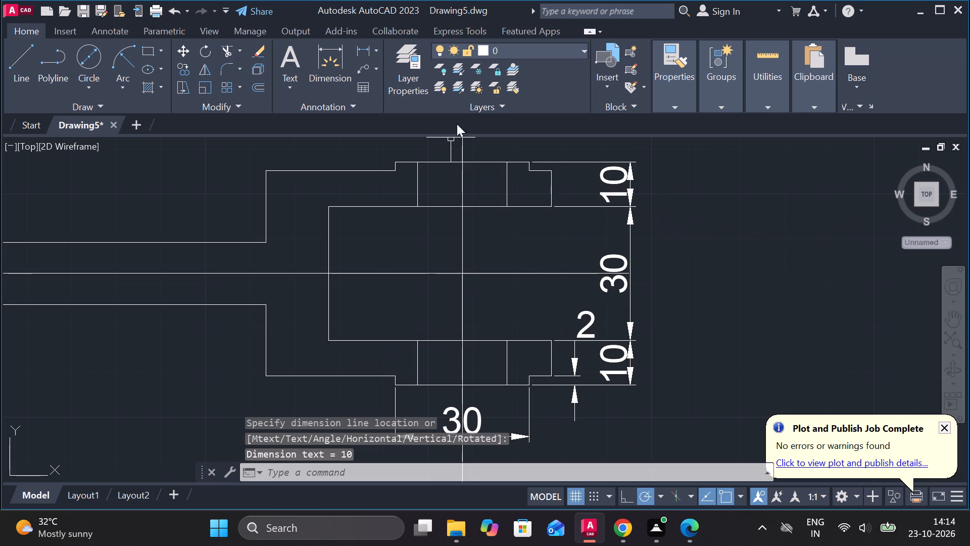
# Add a vertical linear dimension for the height of the small step at the upper wall's right-hand end.
pyautogui.click(371, 48)
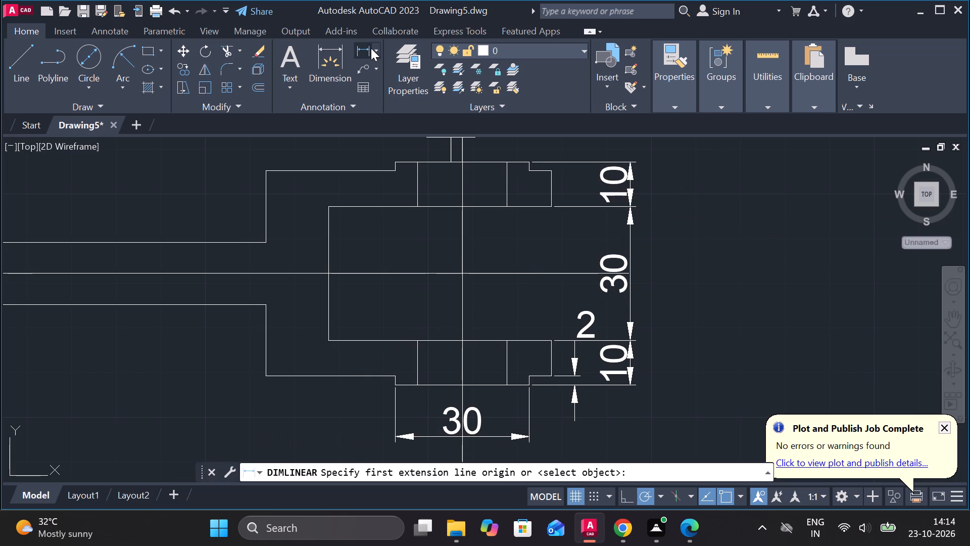
pyautogui.click(525, 160)
pyautogui.click(526, 171)
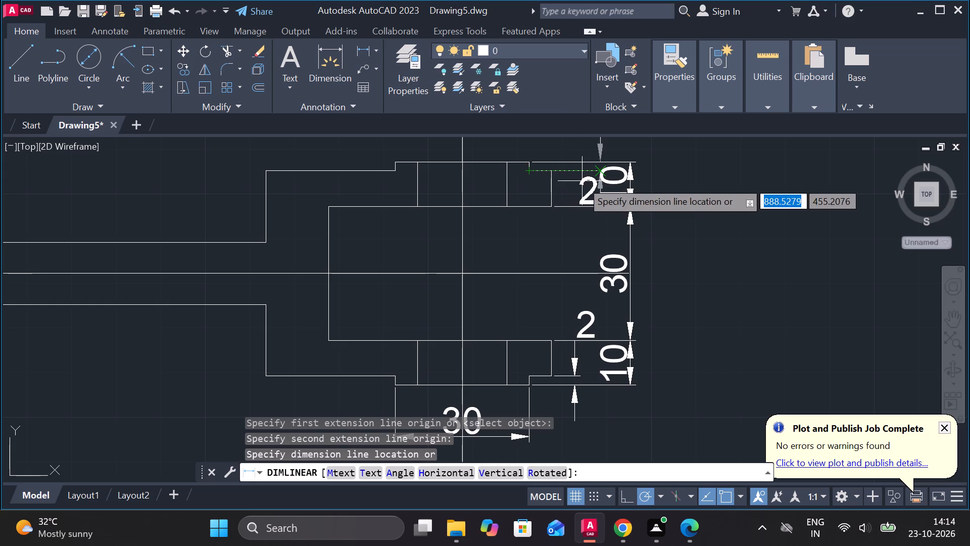
pyautogui.click(578, 181)
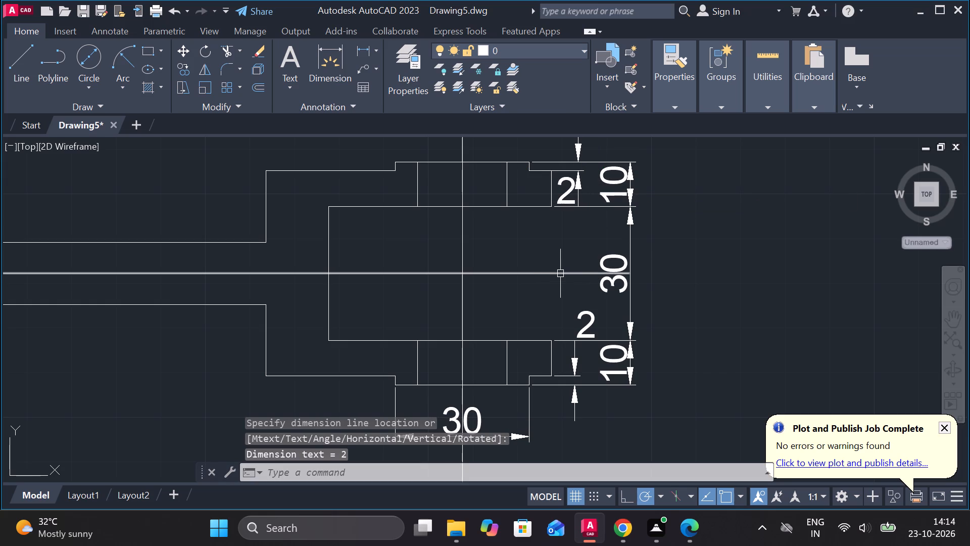
# Add a horizontal linear dimension between the two hole edges in the upper wall, placed just above the small boss.
pyautogui.scroll(-1, 570, 345)
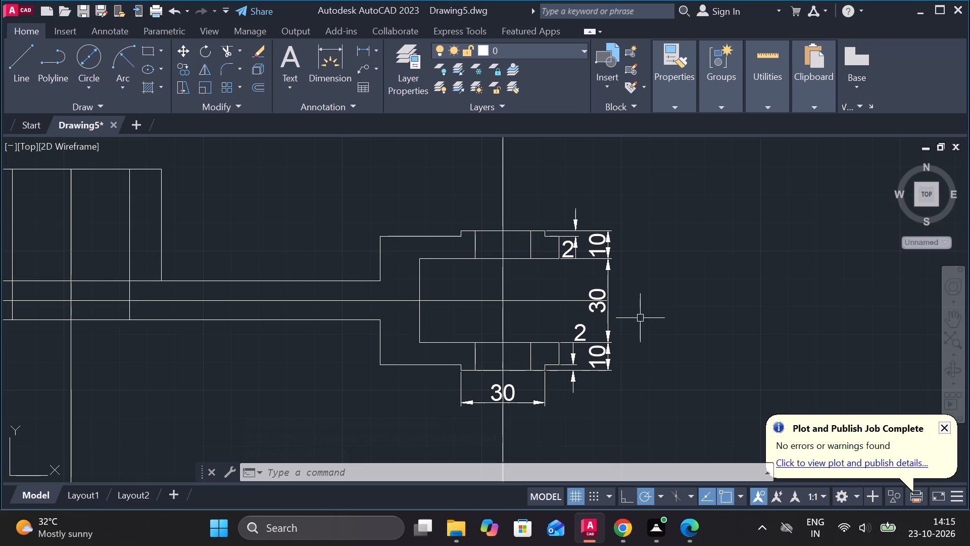
pyautogui.scroll(1, 626, 315)
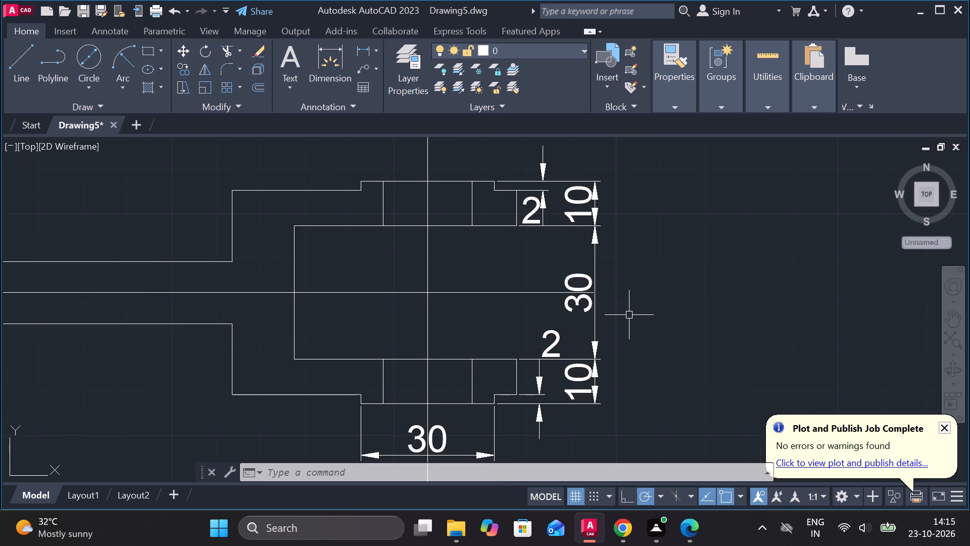
pyautogui.scroll(-1, 629, 315)
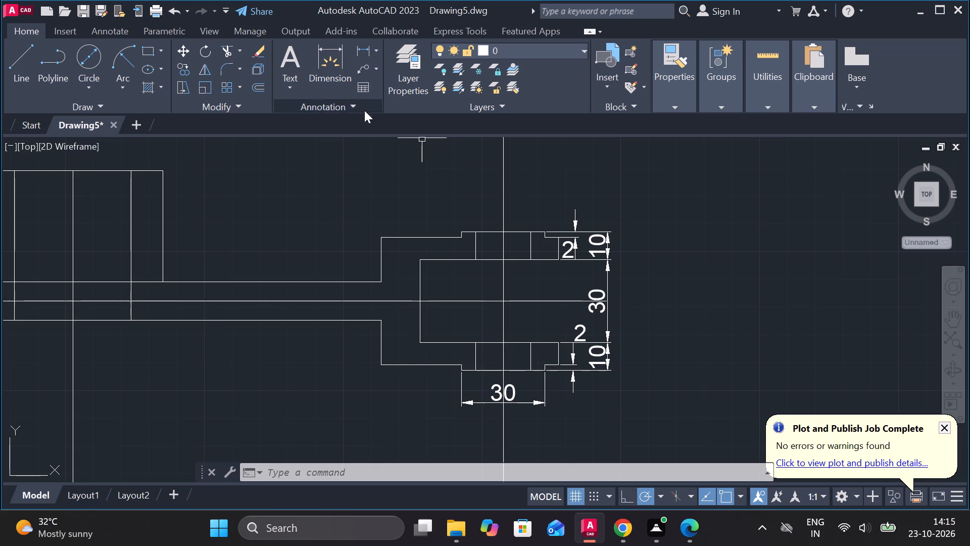
pyautogui.click(358, 54)
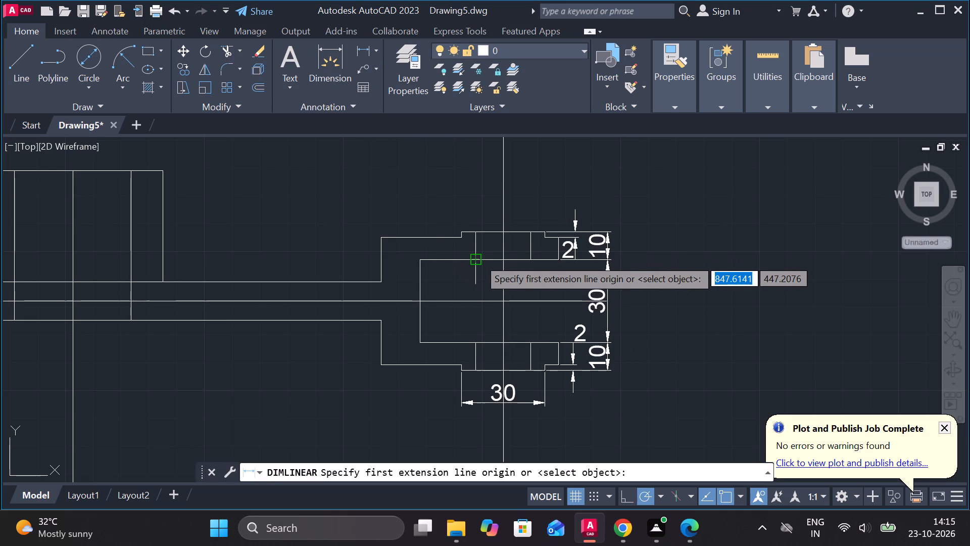
pyautogui.click(480, 233)
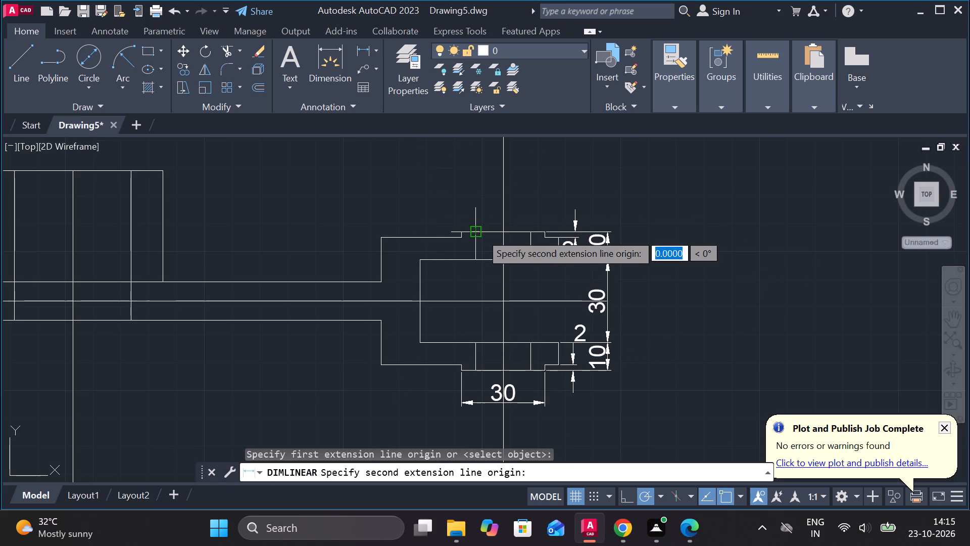
pyautogui.click(533, 234)
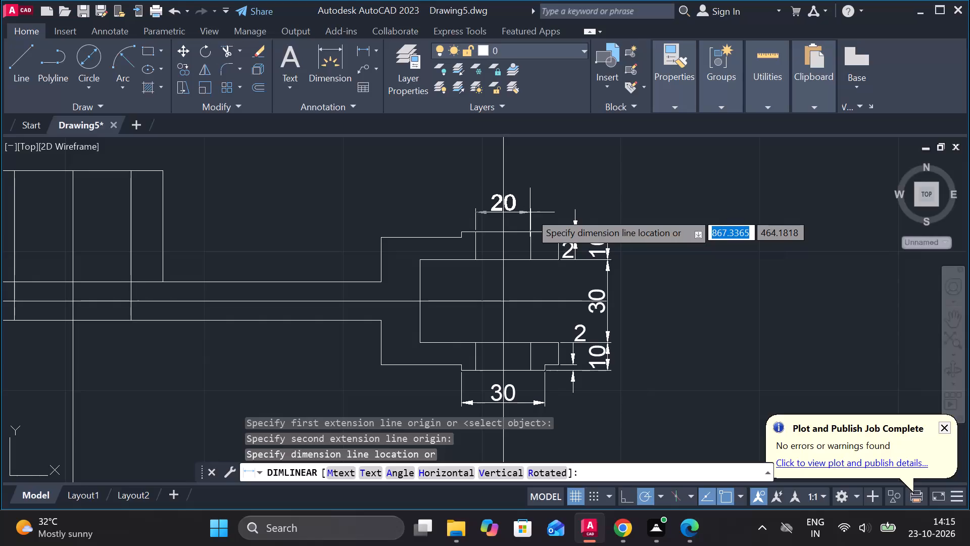
pyautogui.click(530, 212)
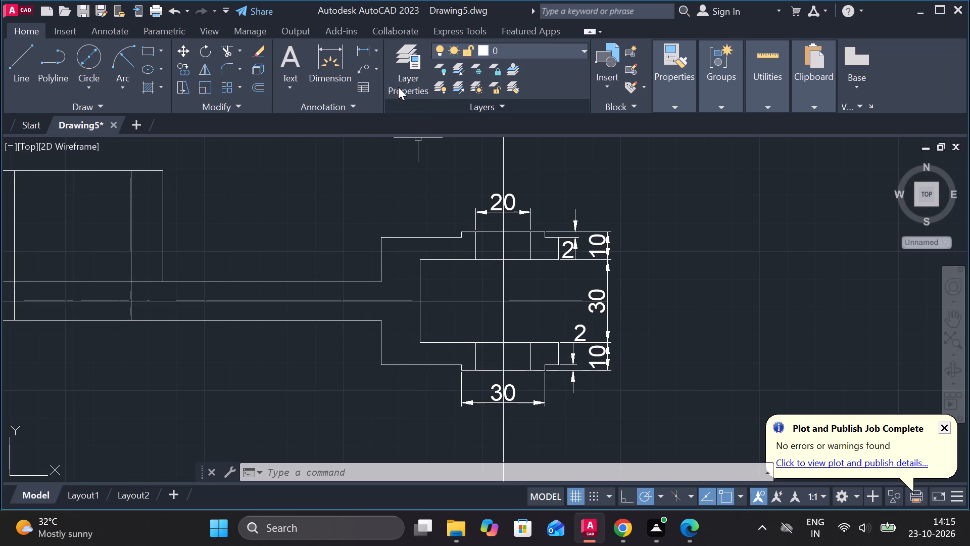
# Add a horizontal linear dimension from the small boss centreline to the fork slot's inner vertical edge, placed above the hole width dimension.
pyautogui.click(365, 52)
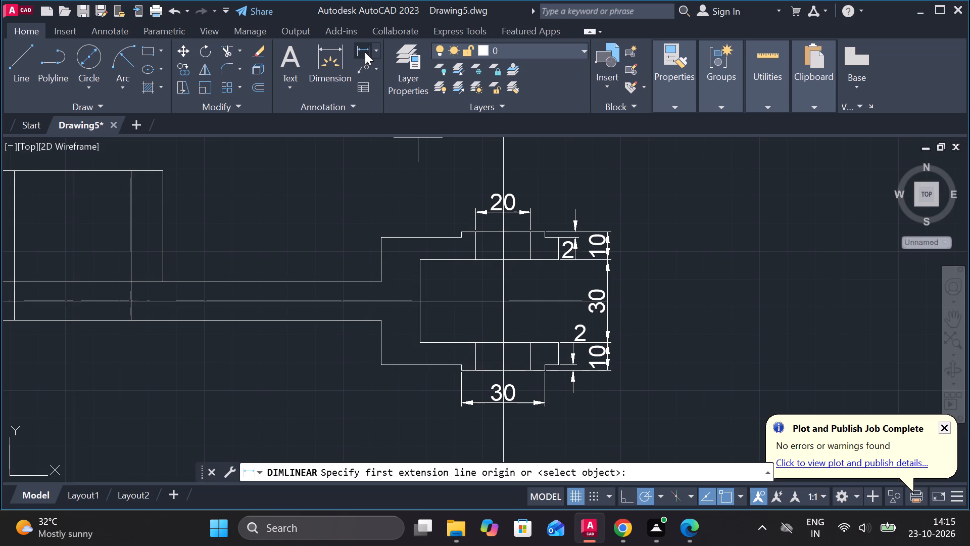
pyautogui.click(503, 233)
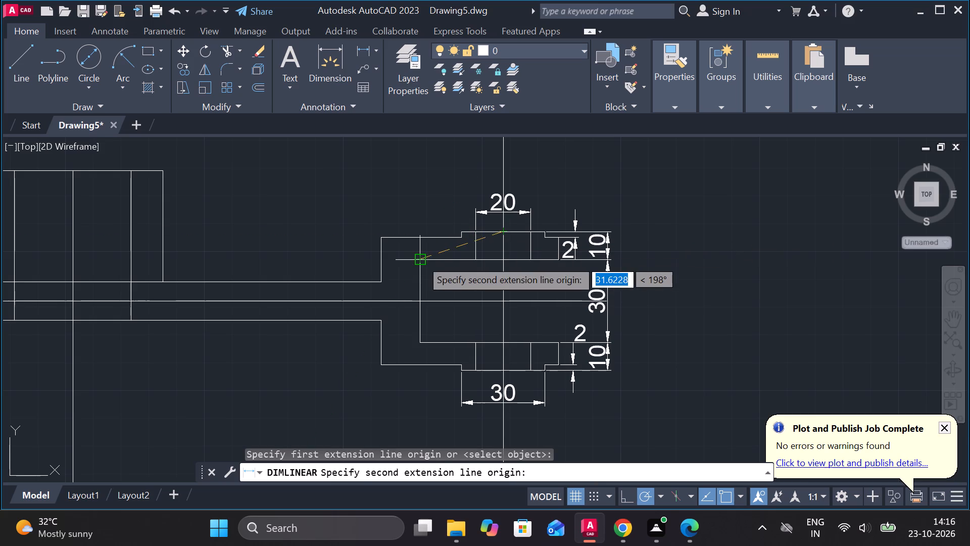
pyautogui.click(421, 259)
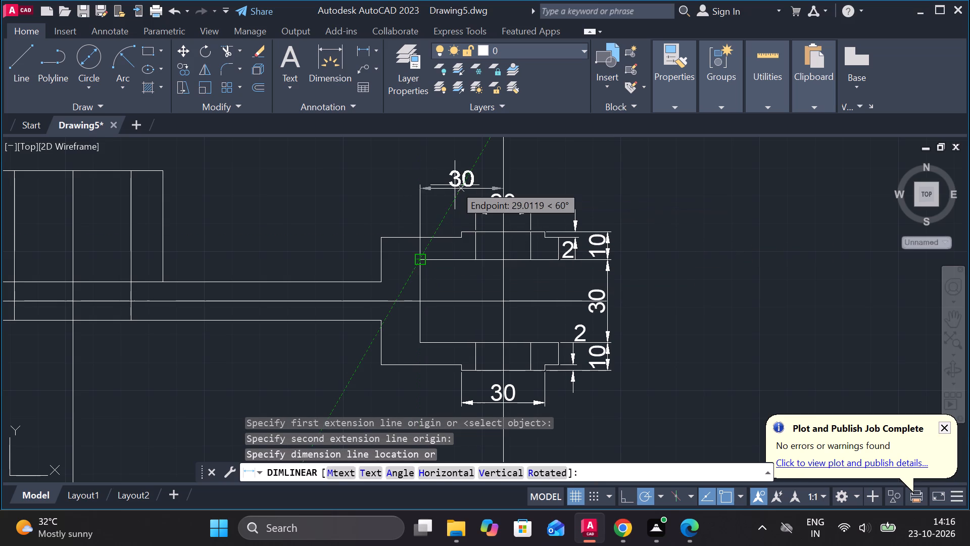
pyautogui.click(458, 170)
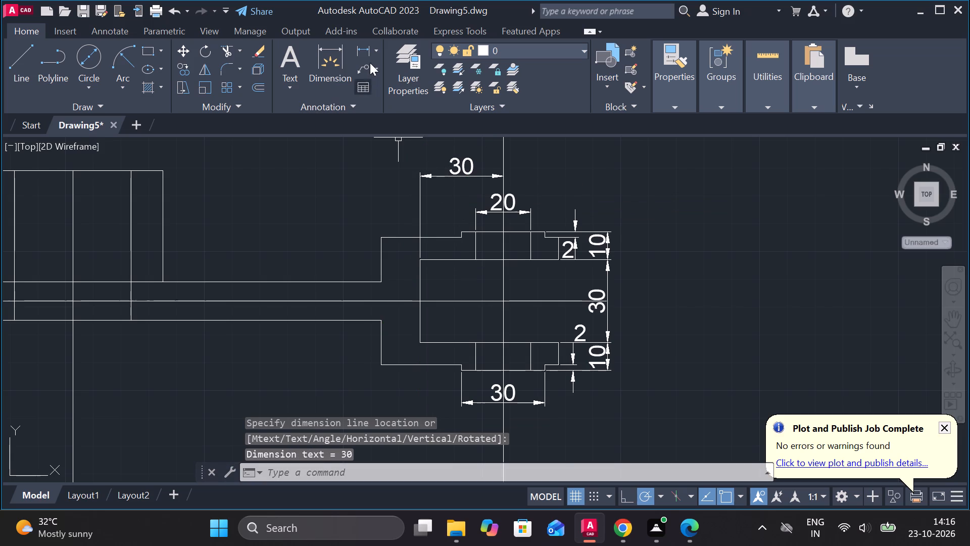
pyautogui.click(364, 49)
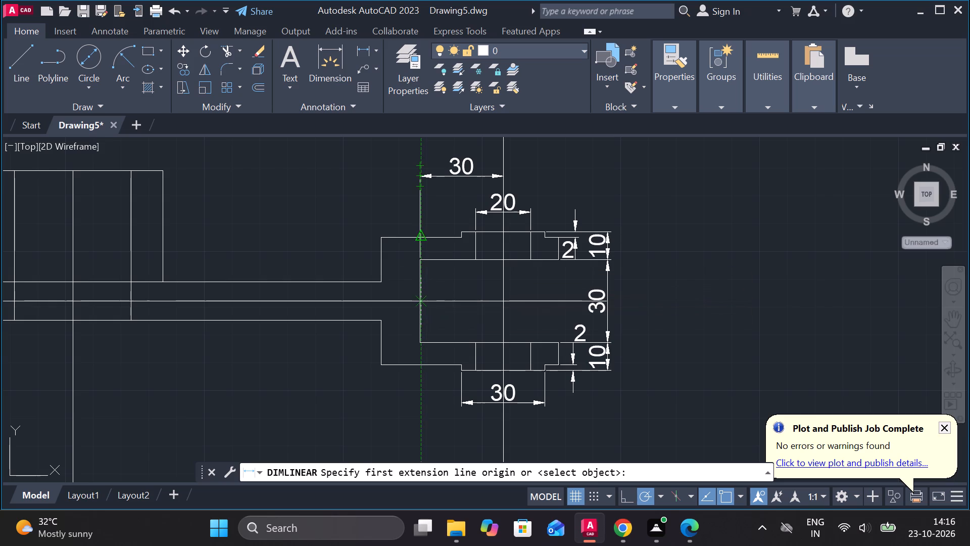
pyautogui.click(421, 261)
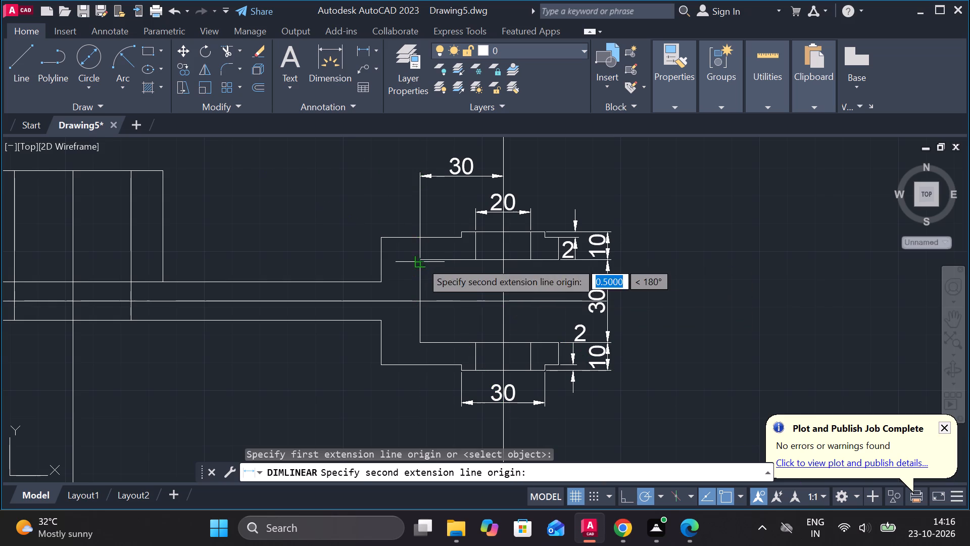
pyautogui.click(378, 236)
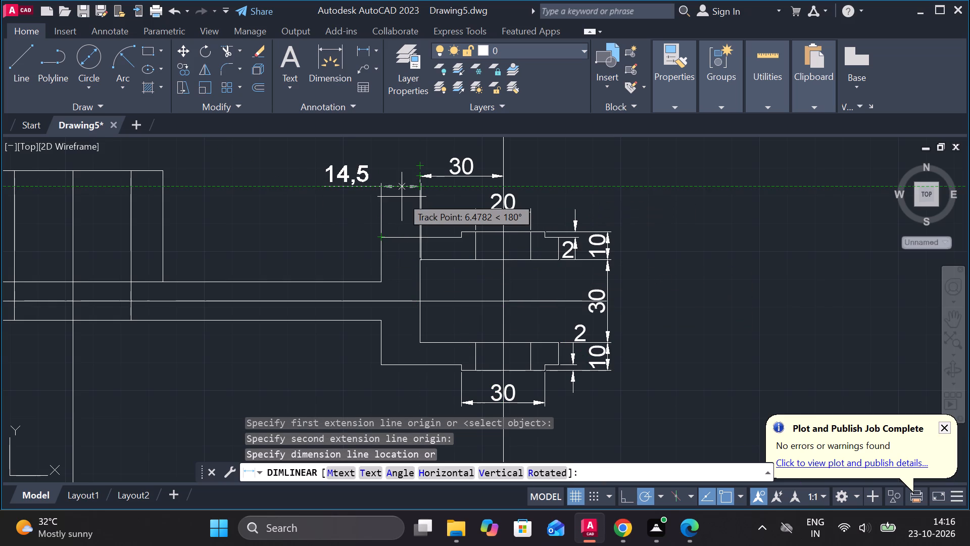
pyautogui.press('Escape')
# Add a horizontal linear dimension from the slot's inner corner to the fork's outer left corner, aligned with the slot-to-centreline dimension.
pyautogui.scroll(1, 422, 248)
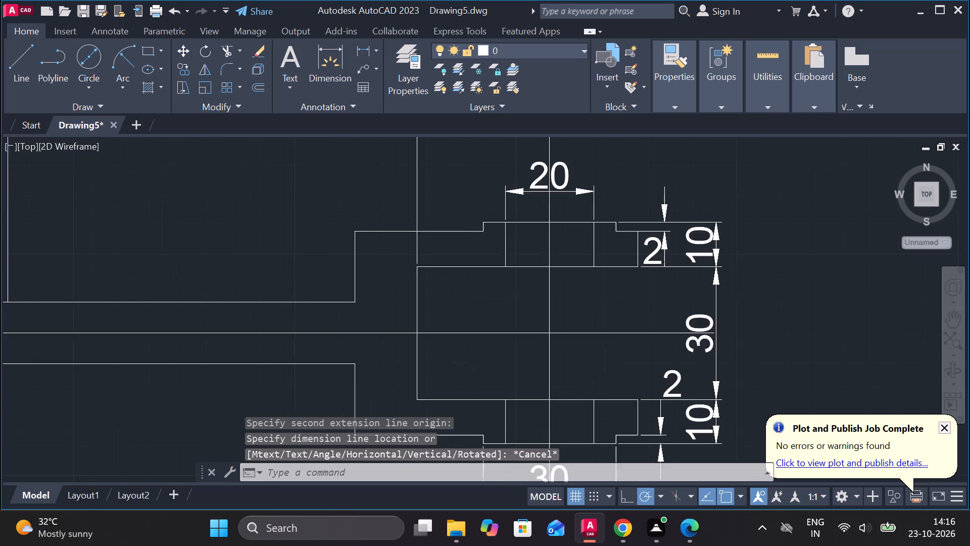
pyautogui.scroll(2, 422, 248)
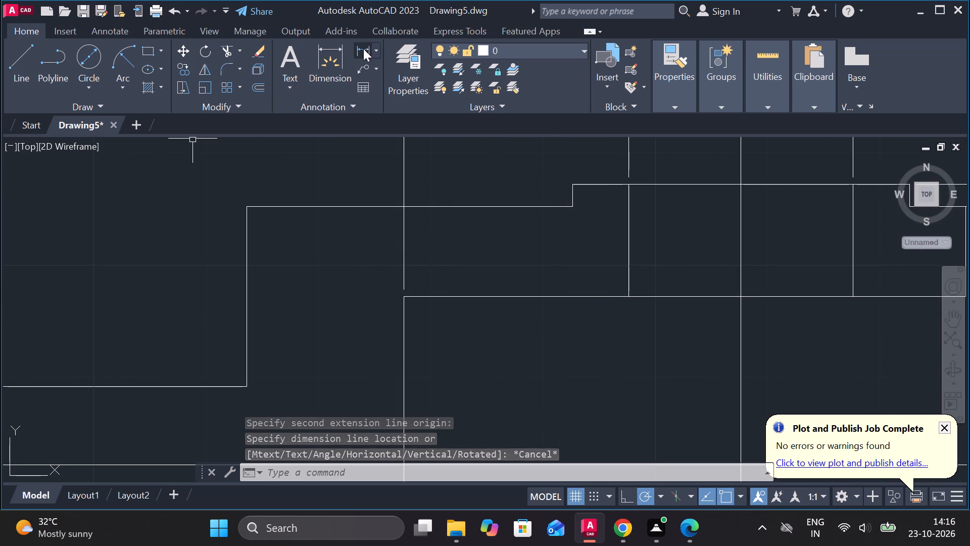
pyautogui.click(363, 49)
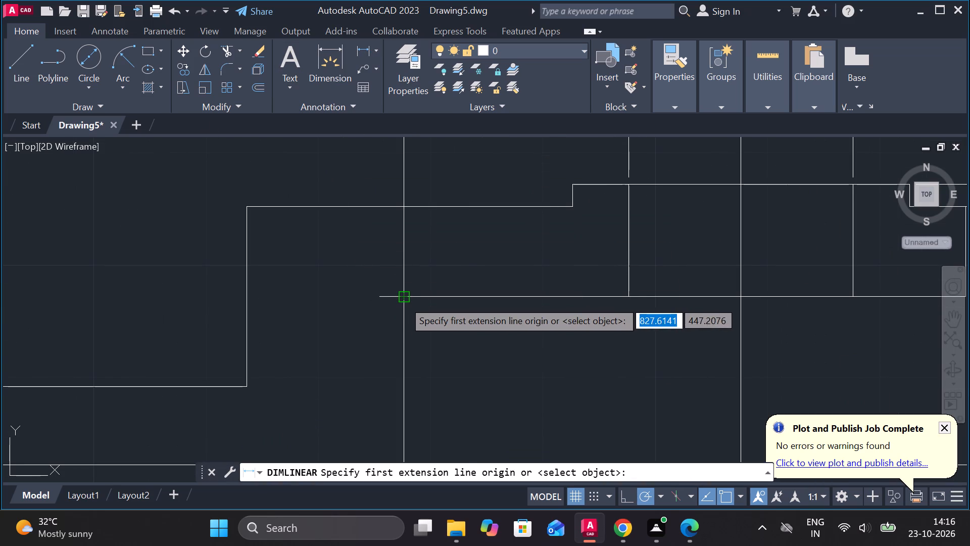
pyautogui.click(403, 300)
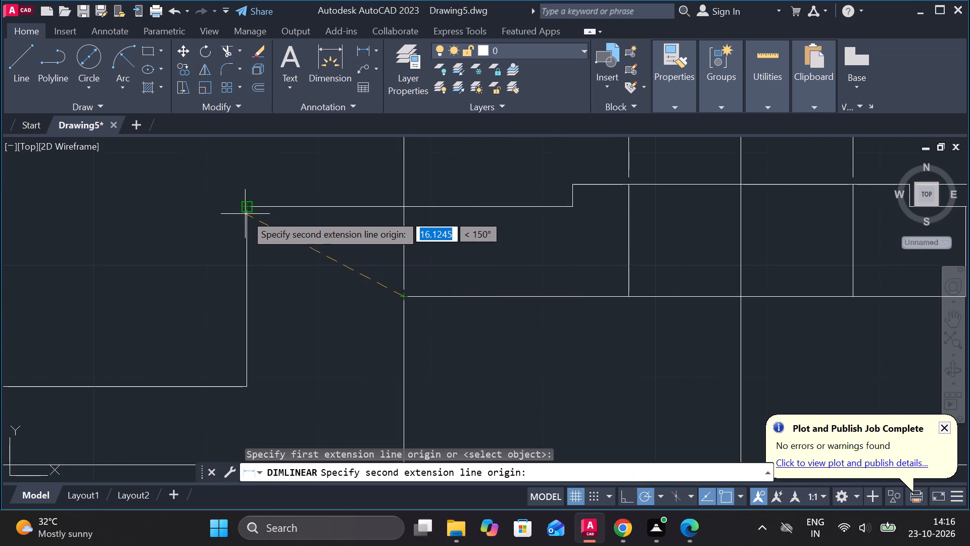
pyautogui.click(247, 207)
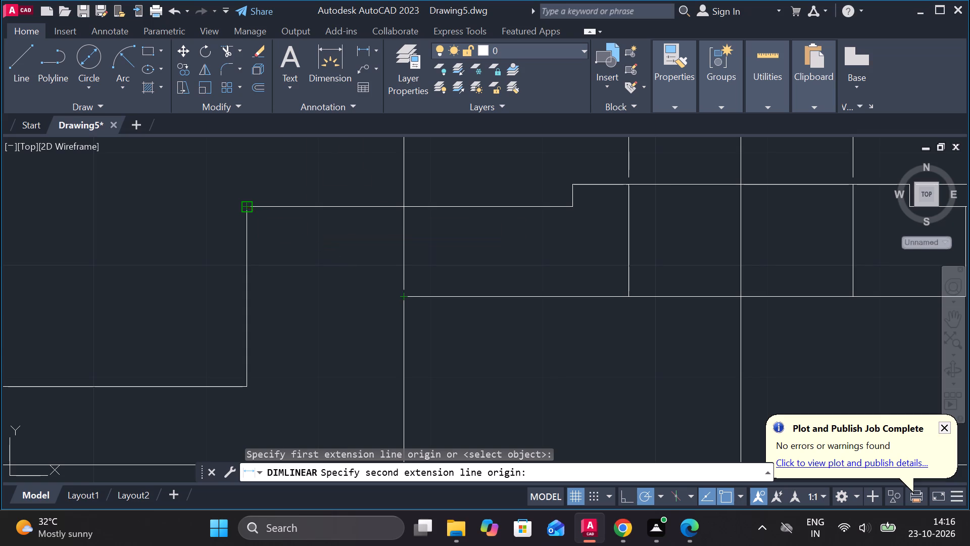
pyautogui.scroll(-2, 351, 187)
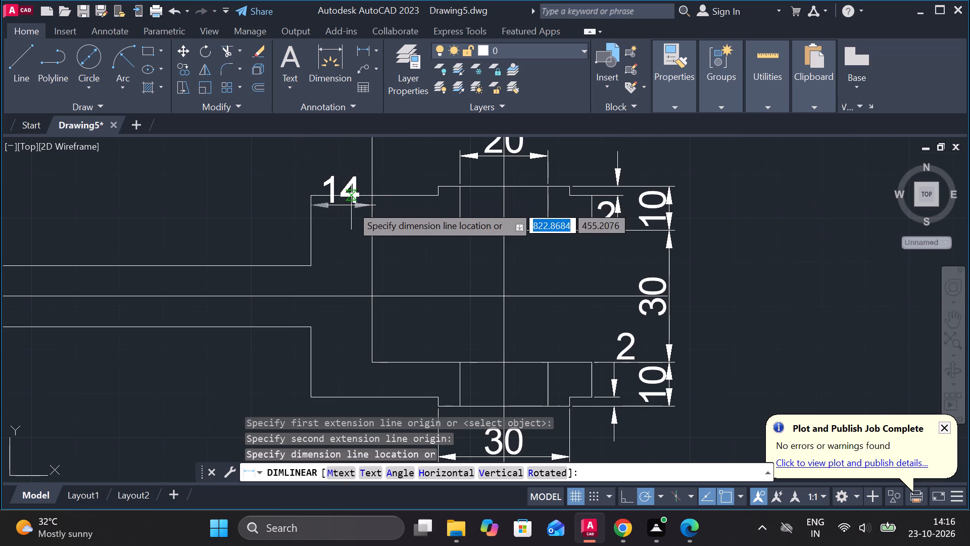
pyautogui.scroll(-3, 370, 201)
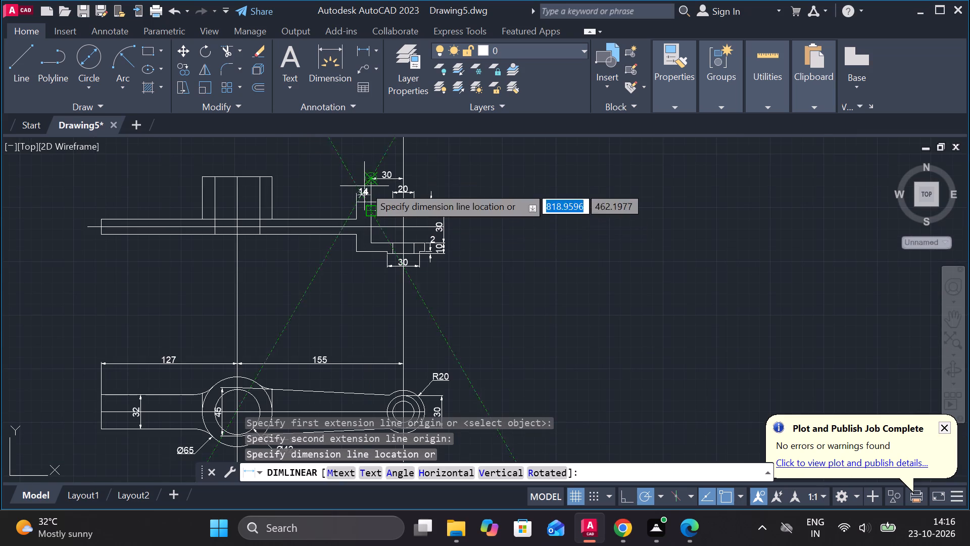
pyautogui.scroll(2, 369, 179)
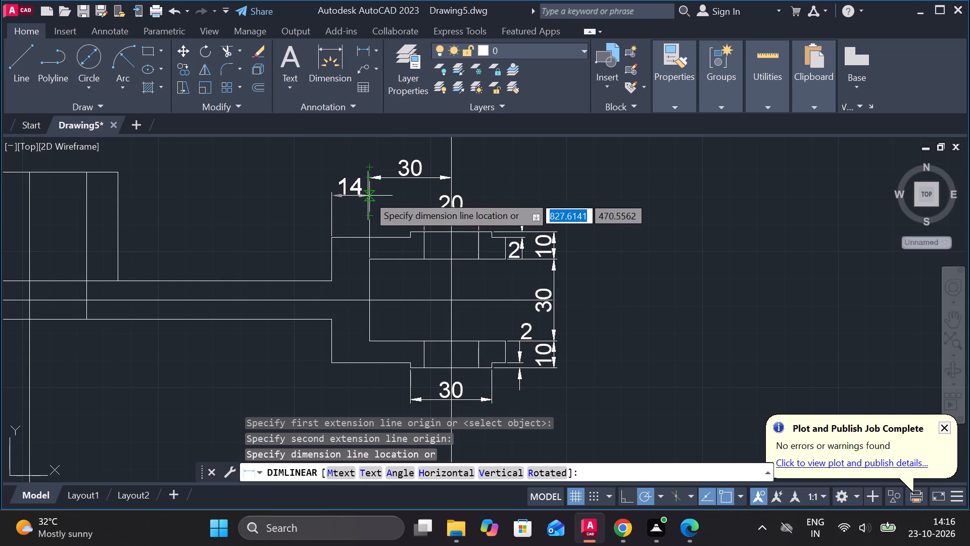
pyautogui.click(368, 177)
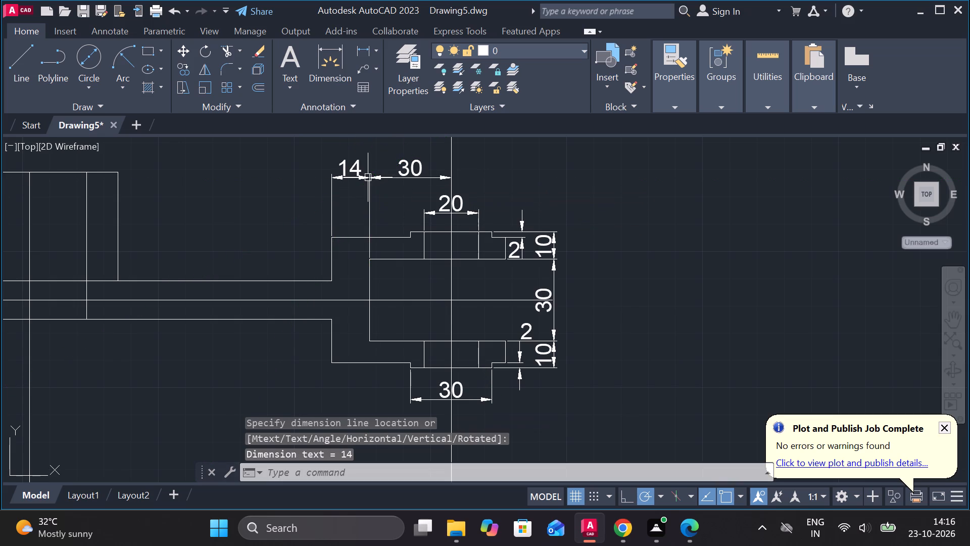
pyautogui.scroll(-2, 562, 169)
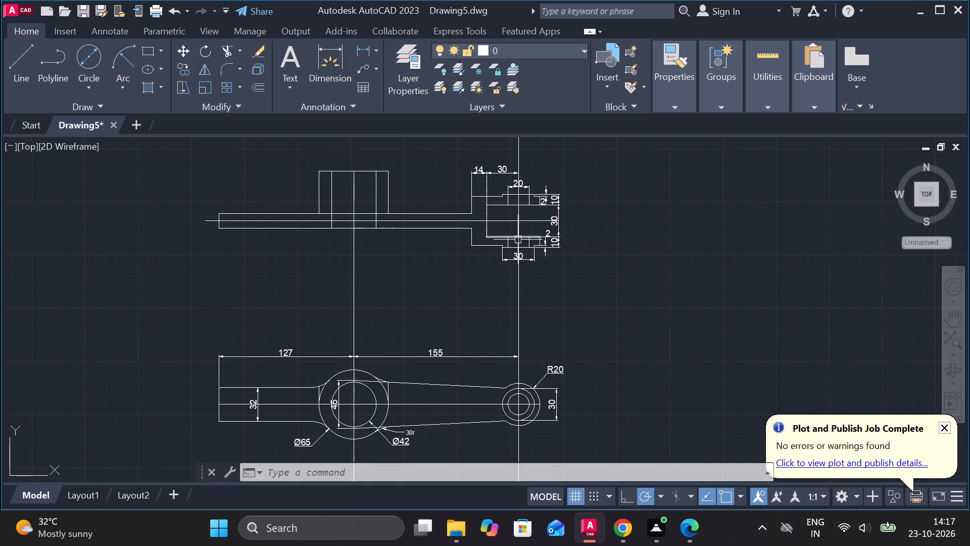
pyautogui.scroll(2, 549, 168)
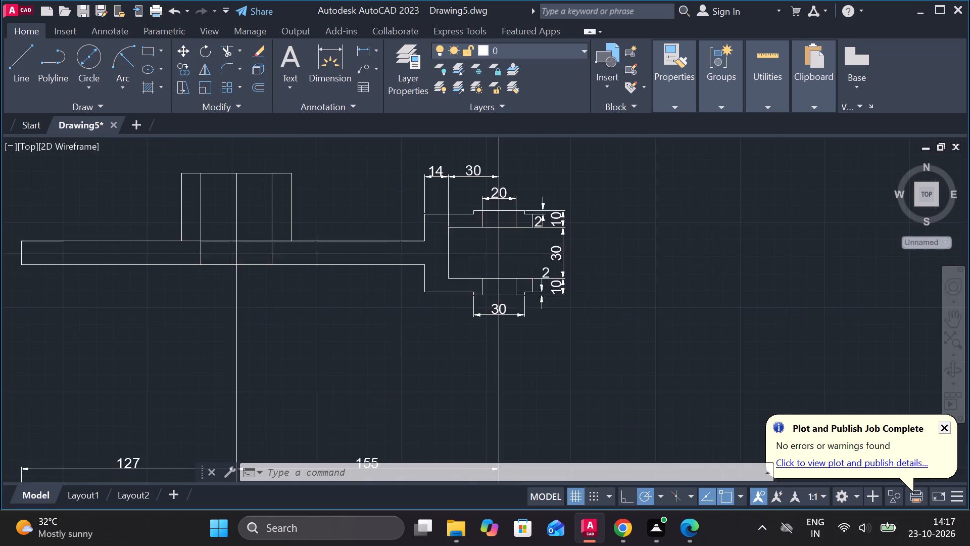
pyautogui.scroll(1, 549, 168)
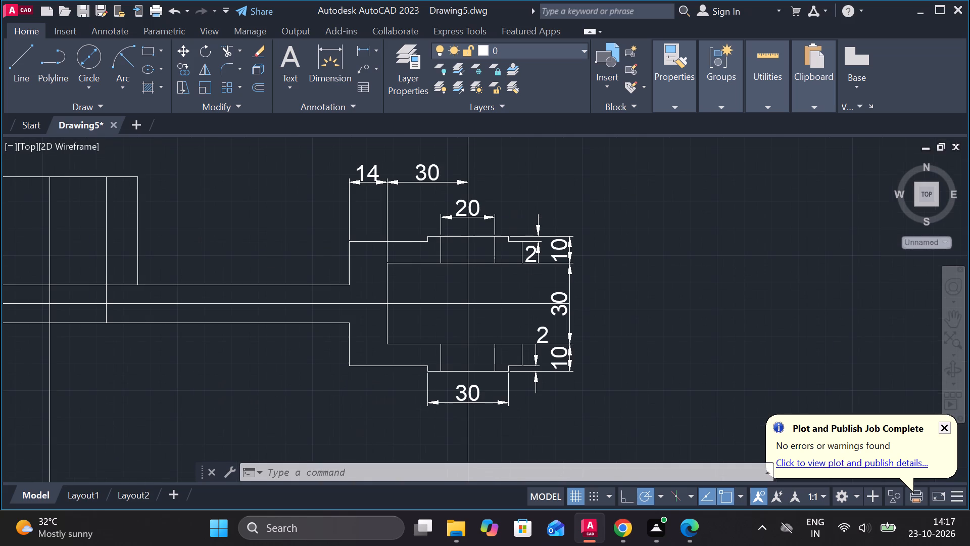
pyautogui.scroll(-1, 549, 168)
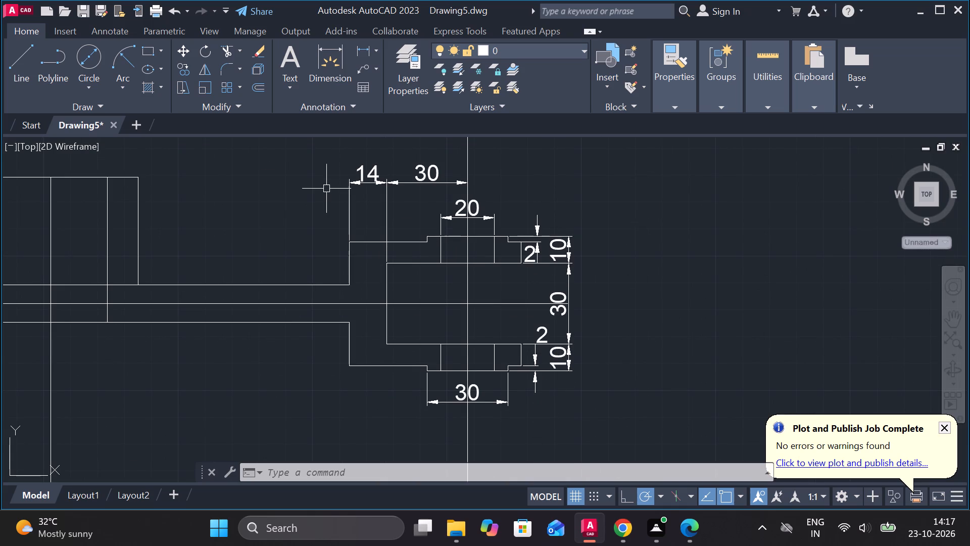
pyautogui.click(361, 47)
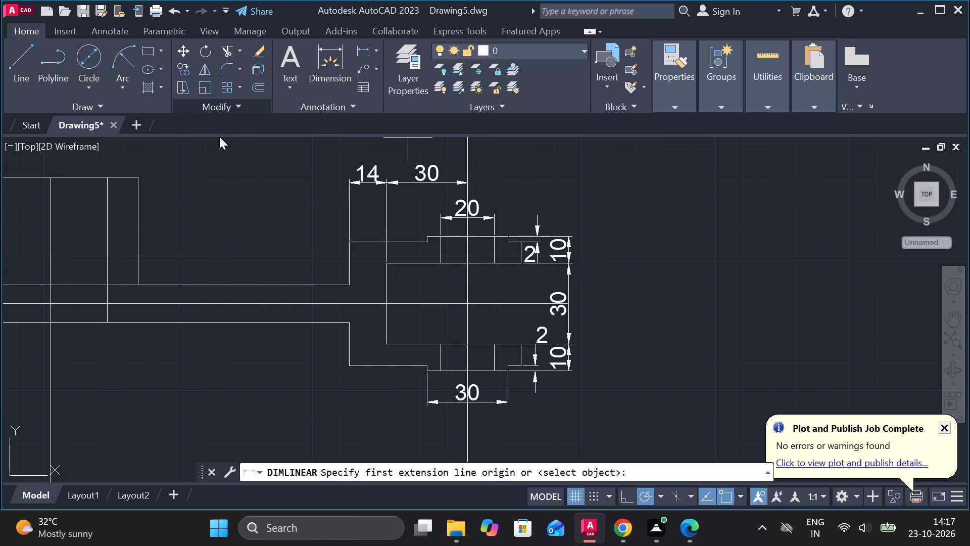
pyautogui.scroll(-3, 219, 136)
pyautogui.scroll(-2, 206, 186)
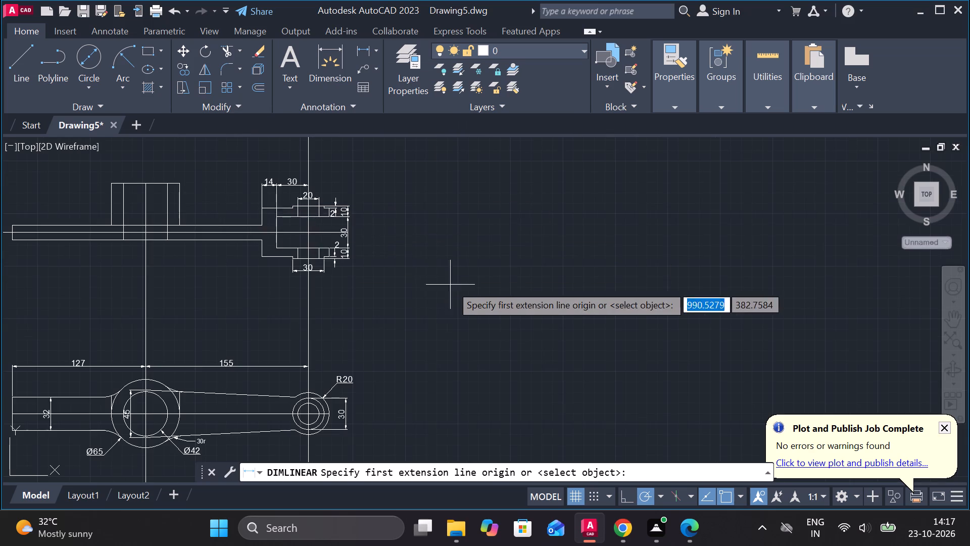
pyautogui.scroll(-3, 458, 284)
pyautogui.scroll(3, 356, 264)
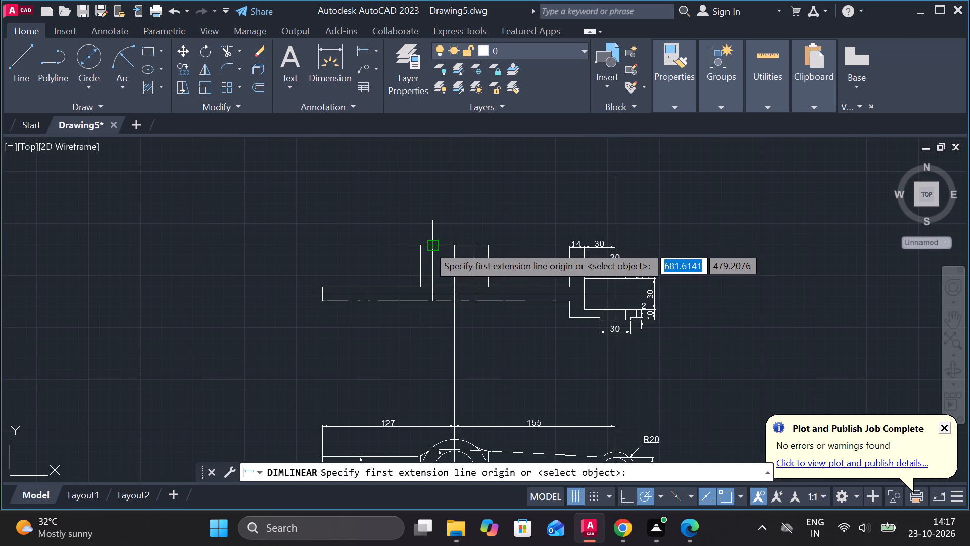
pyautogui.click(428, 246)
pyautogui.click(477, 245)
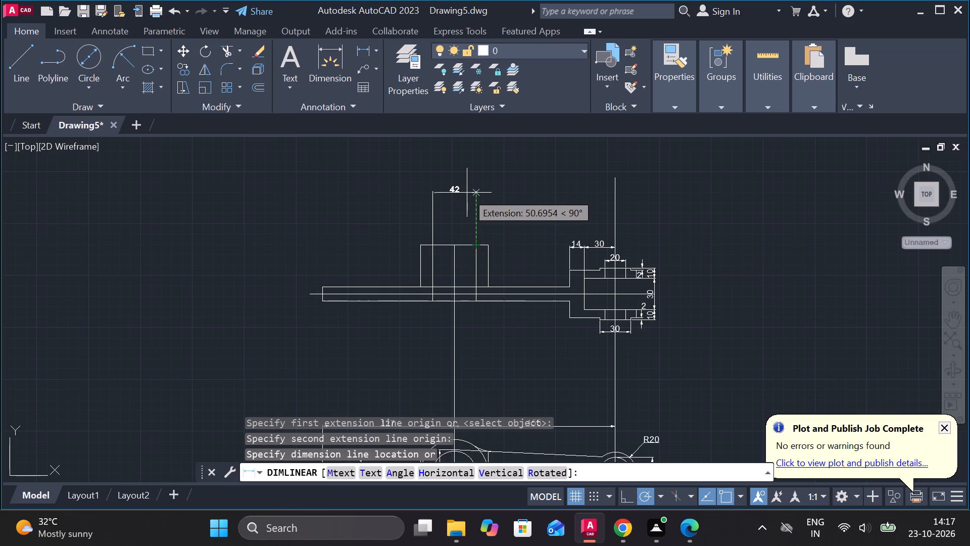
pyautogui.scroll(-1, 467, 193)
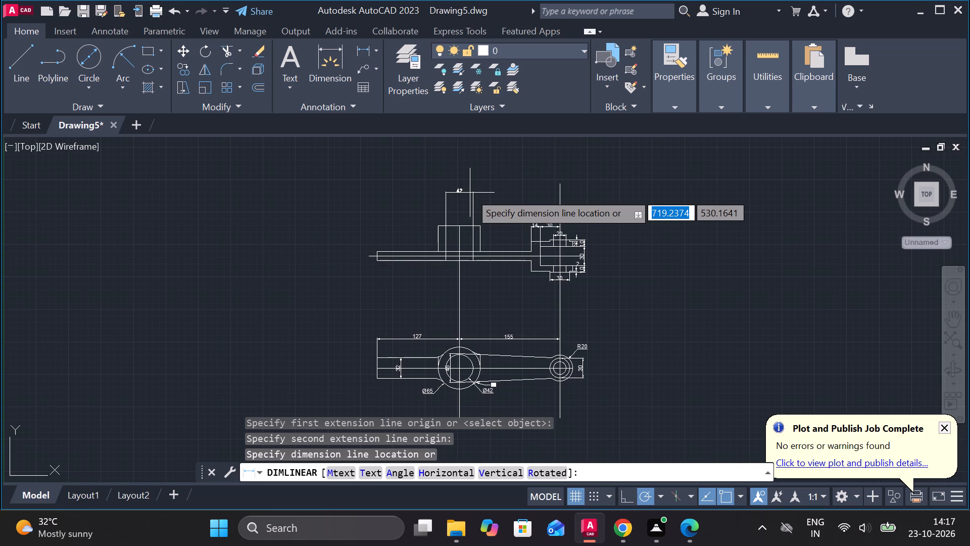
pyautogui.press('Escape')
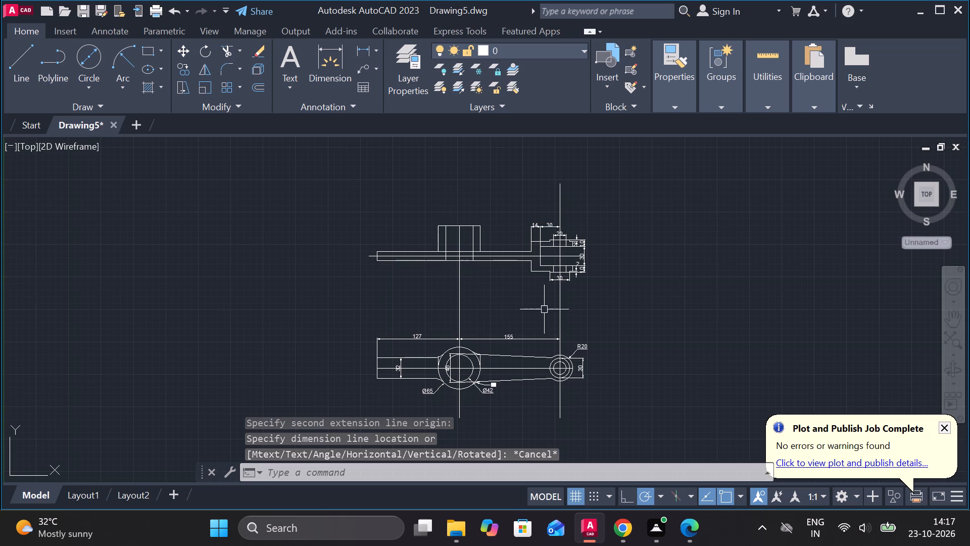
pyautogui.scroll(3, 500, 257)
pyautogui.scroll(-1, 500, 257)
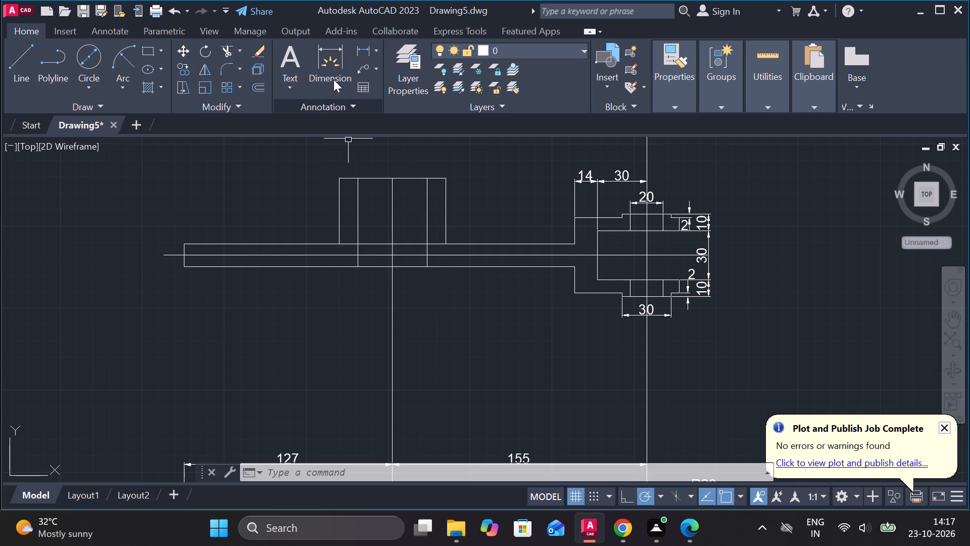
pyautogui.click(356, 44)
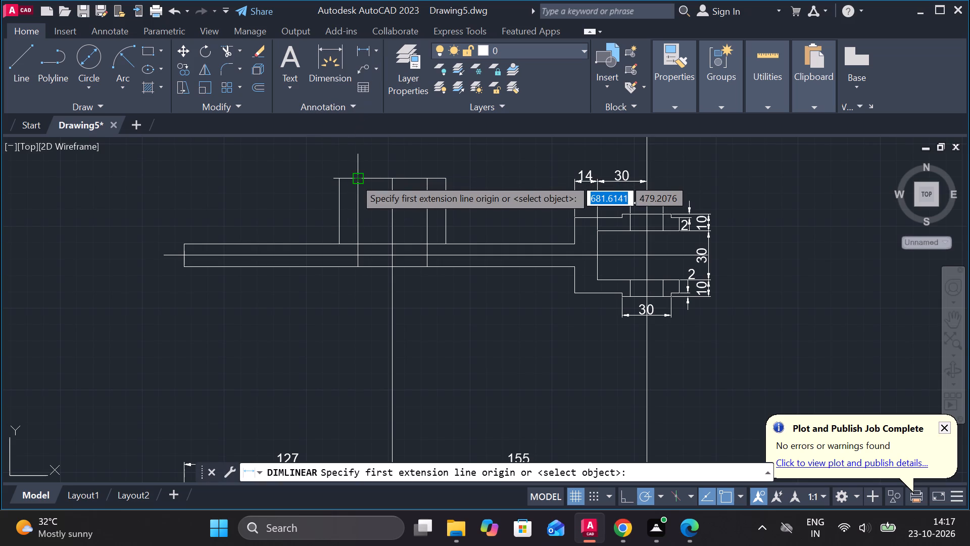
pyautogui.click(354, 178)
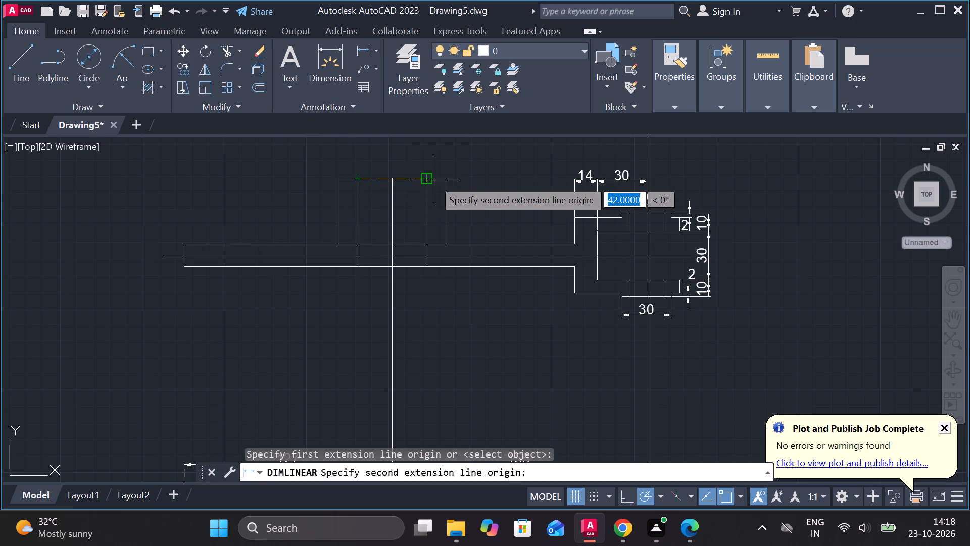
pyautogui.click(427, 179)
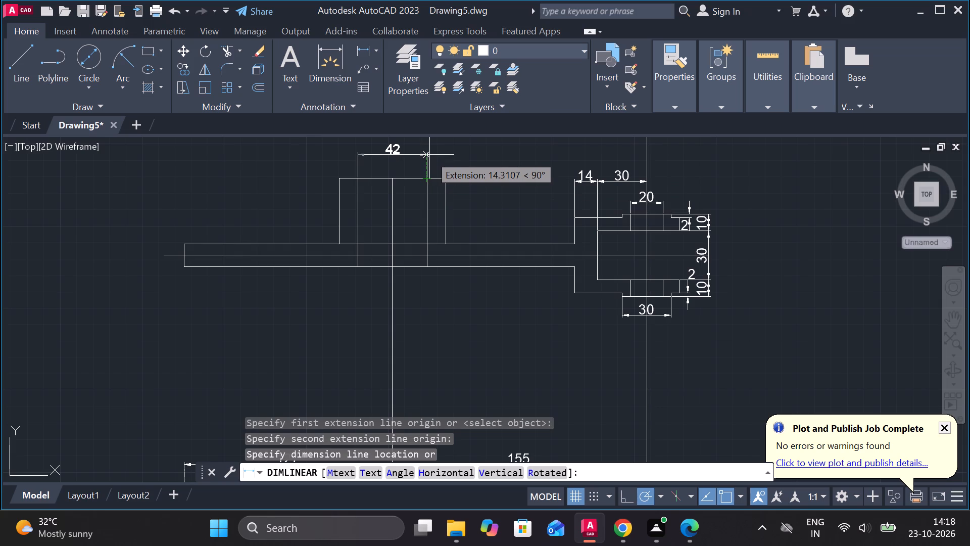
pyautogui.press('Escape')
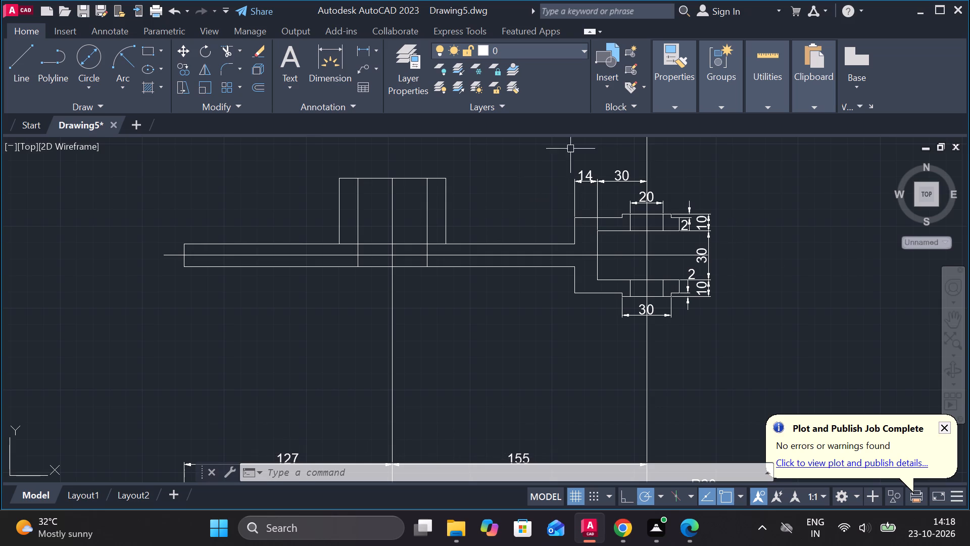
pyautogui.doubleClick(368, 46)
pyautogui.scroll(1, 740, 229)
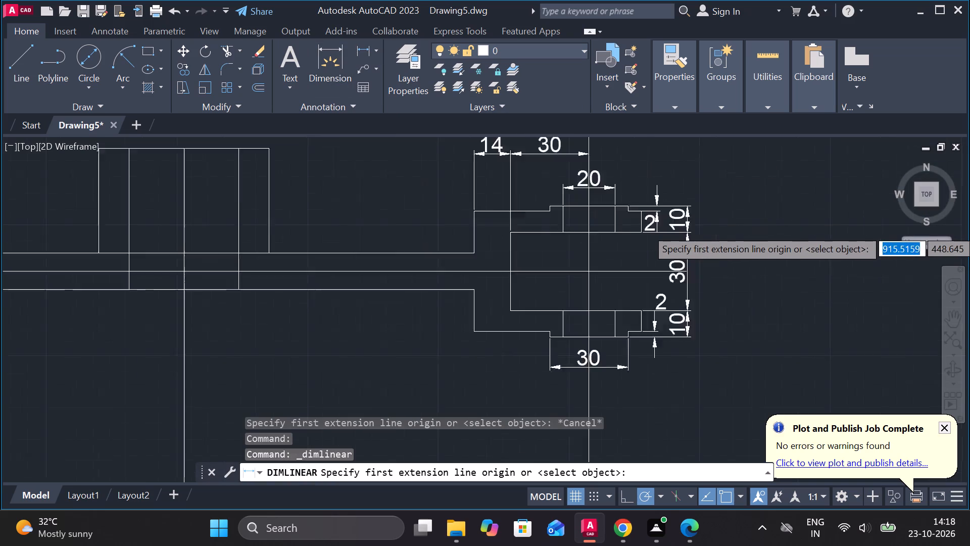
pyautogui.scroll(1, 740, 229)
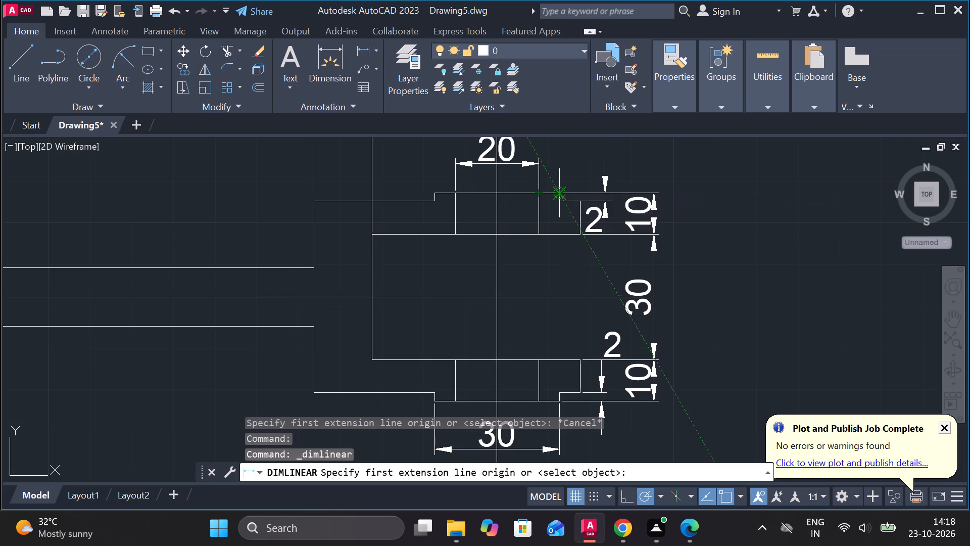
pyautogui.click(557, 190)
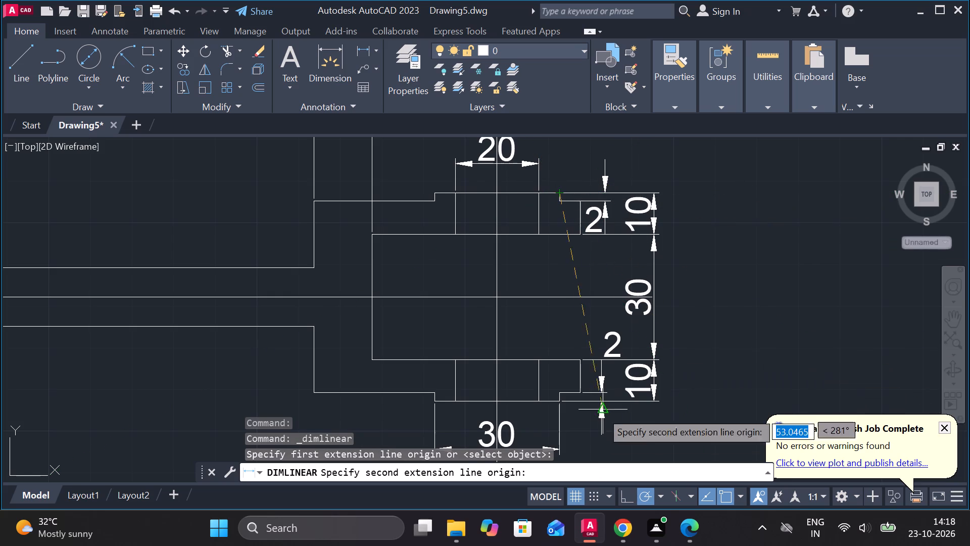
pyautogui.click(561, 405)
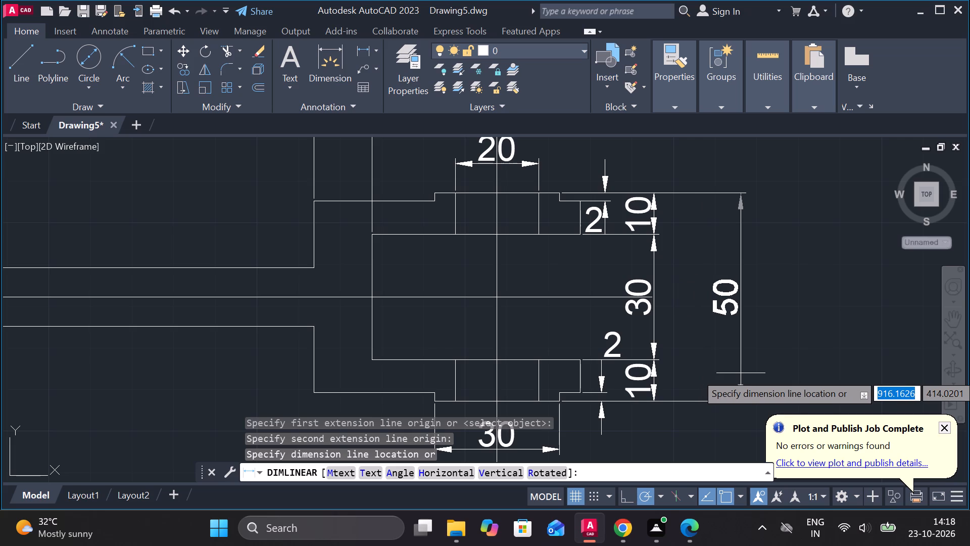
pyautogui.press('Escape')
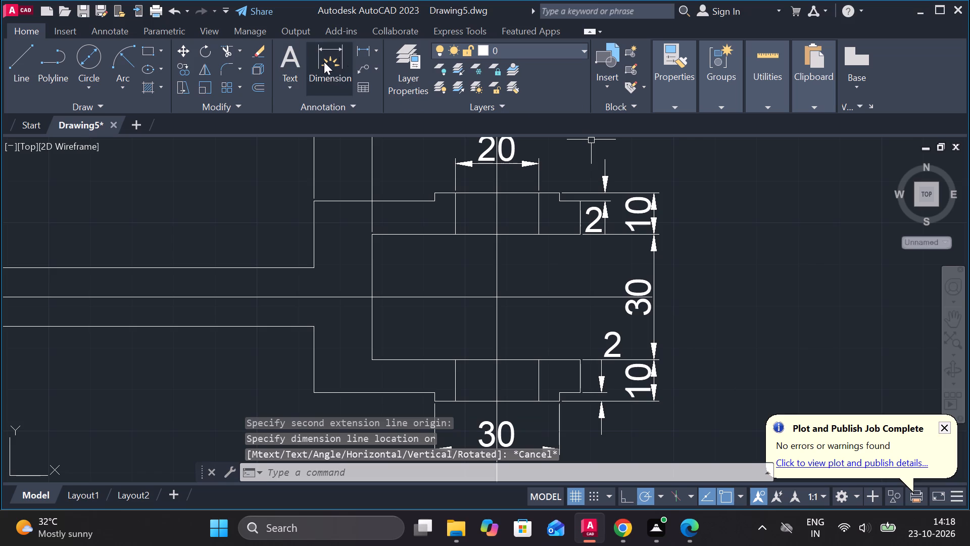
# Add a vertical linear dimension for the forked small boss's overall height between its outer step corners, placed outside the existing vertical dimensions.
pyautogui.click(359, 46)
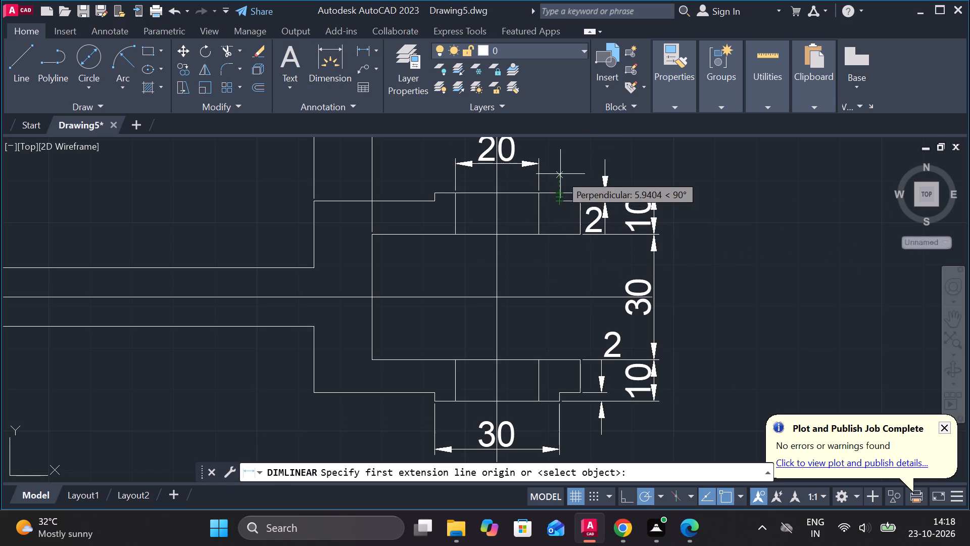
pyautogui.scroll(3, 560, 181)
pyautogui.click(544, 231)
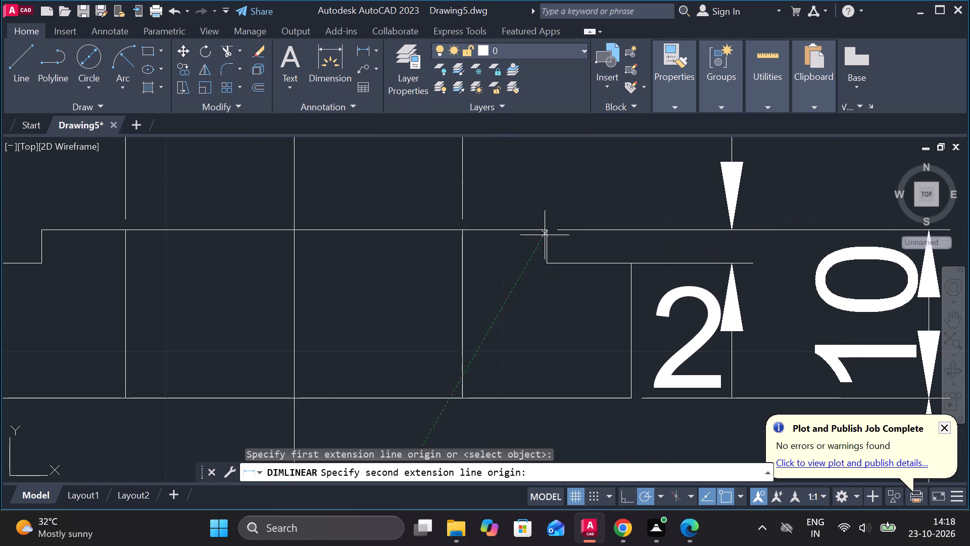
pyautogui.scroll(-4, 610, 317)
pyautogui.scroll(2, 605, 453)
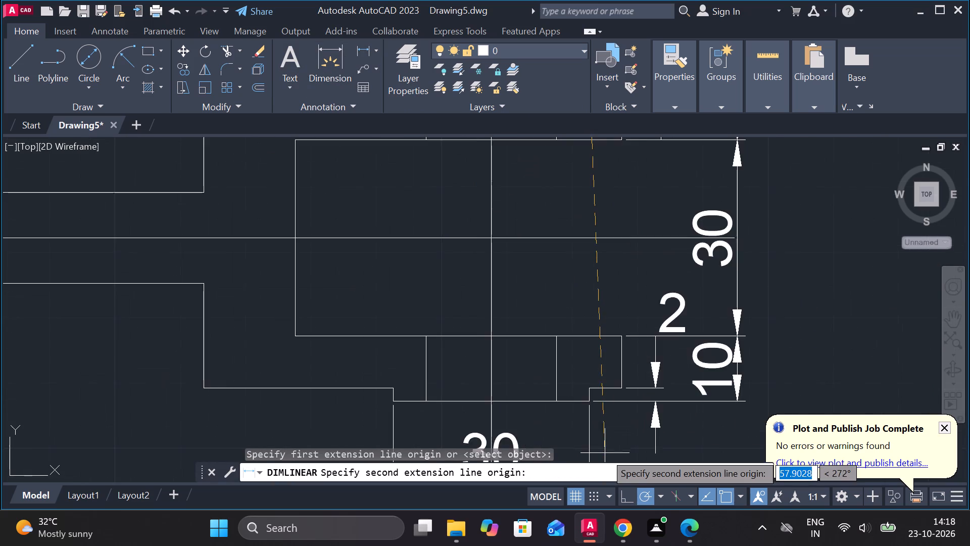
pyautogui.scroll(1, 605, 453)
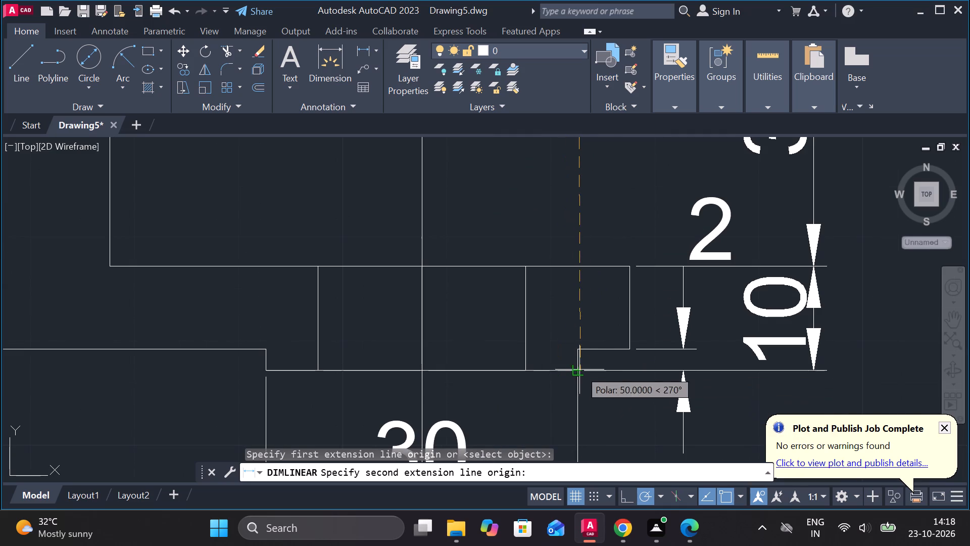
pyautogui.click(579, 371)
pyautogui.scroll(-3, 821, 357)
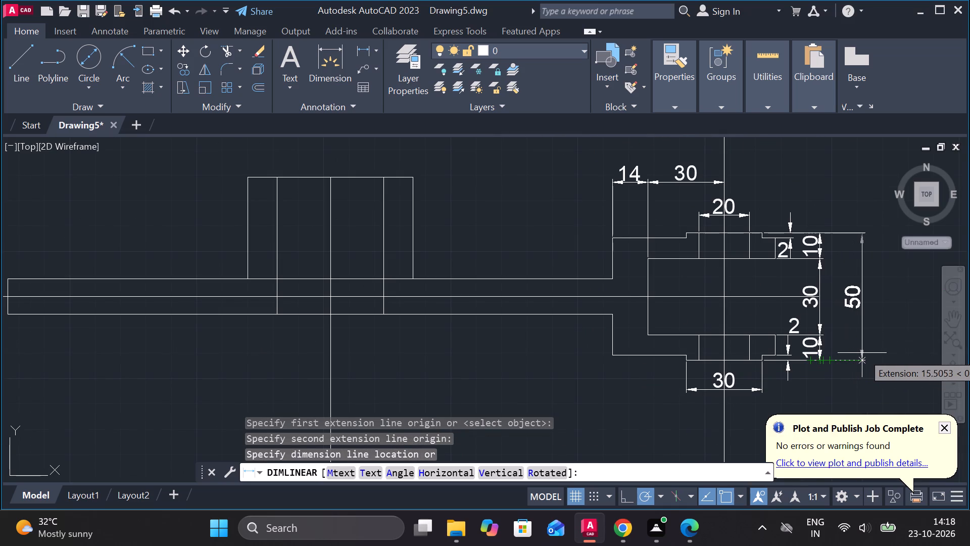
pyautogui.click(853, 354)
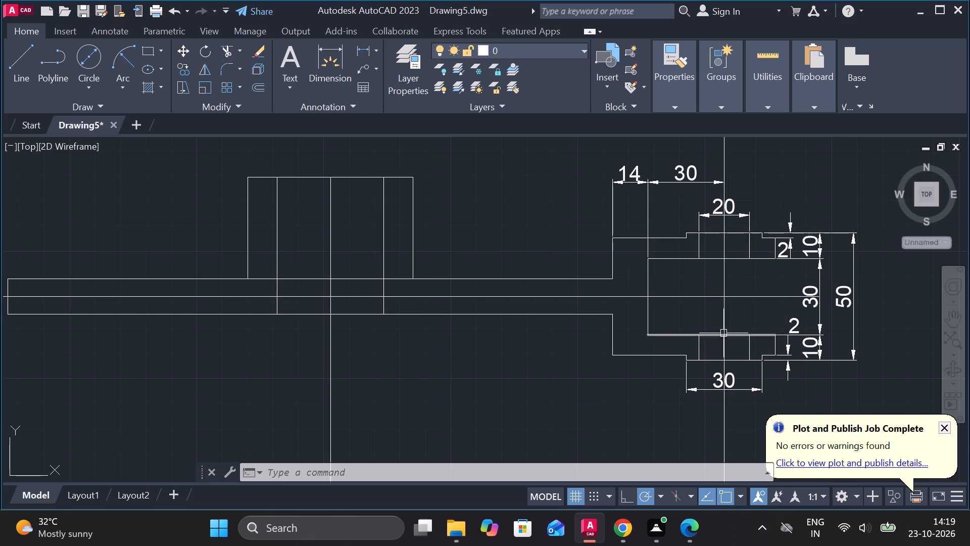
# Extend the fork's lower outer horizontal edge across the small boss, past both hole edges, to meet the short edge at the lower wall's end.
pyautogui.scroll(2, 802, 386)
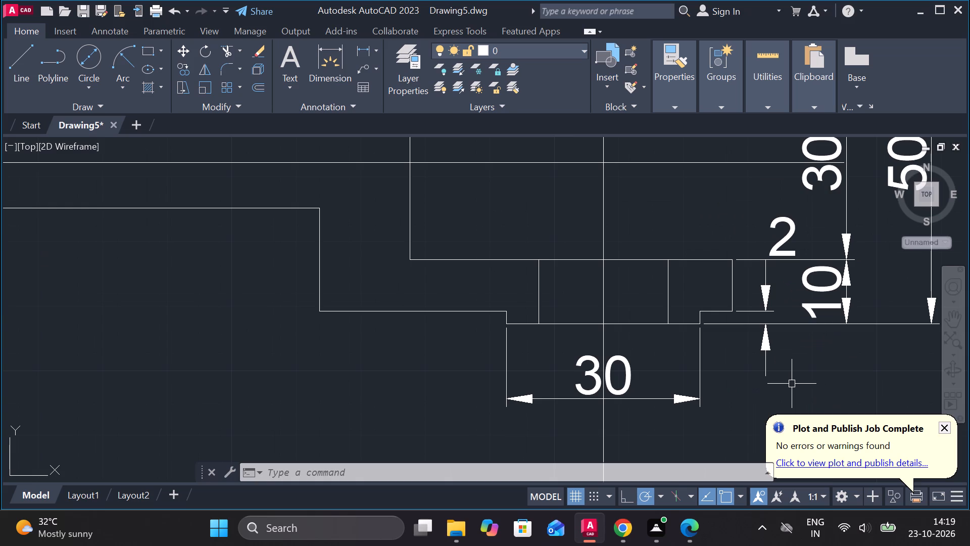
pyautogui.press('Escape')
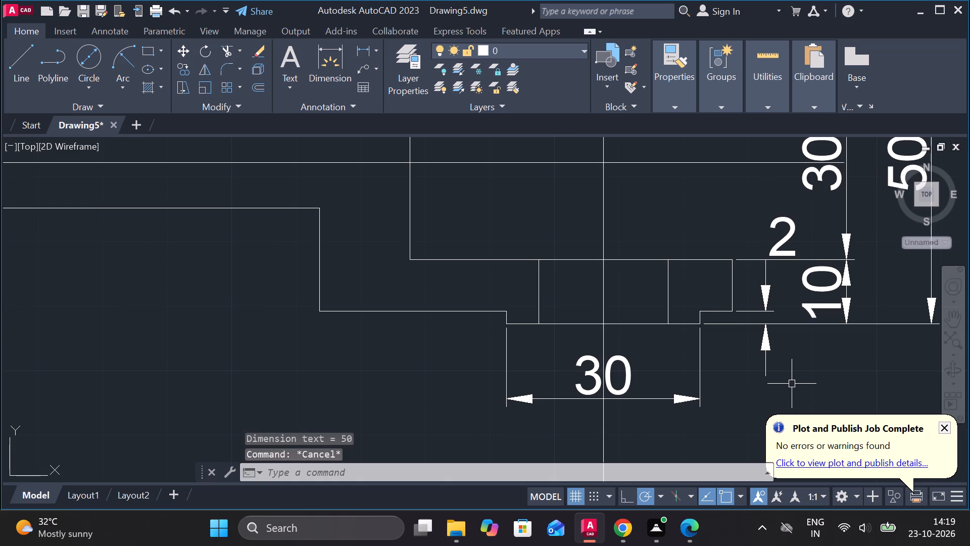
pyautogui.write('ex')
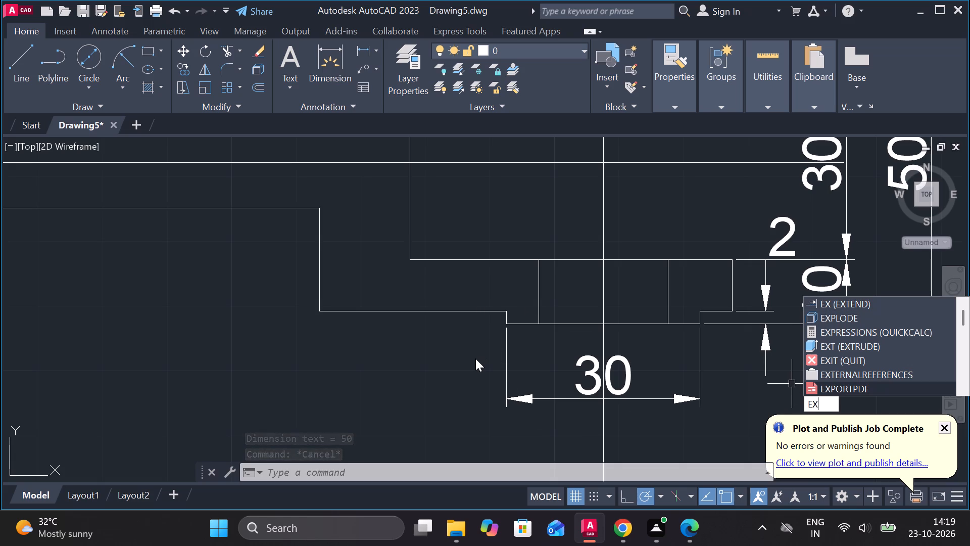
pyautogui.press('Return')
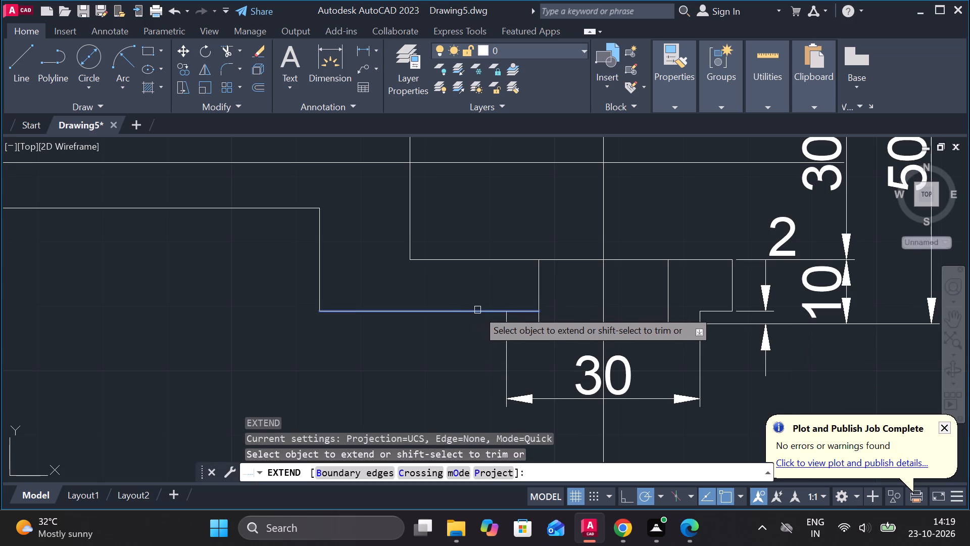
pyautogui.click(477, 310)
pyautogui.click(515, 311)
pyautogui.click(571, 308)
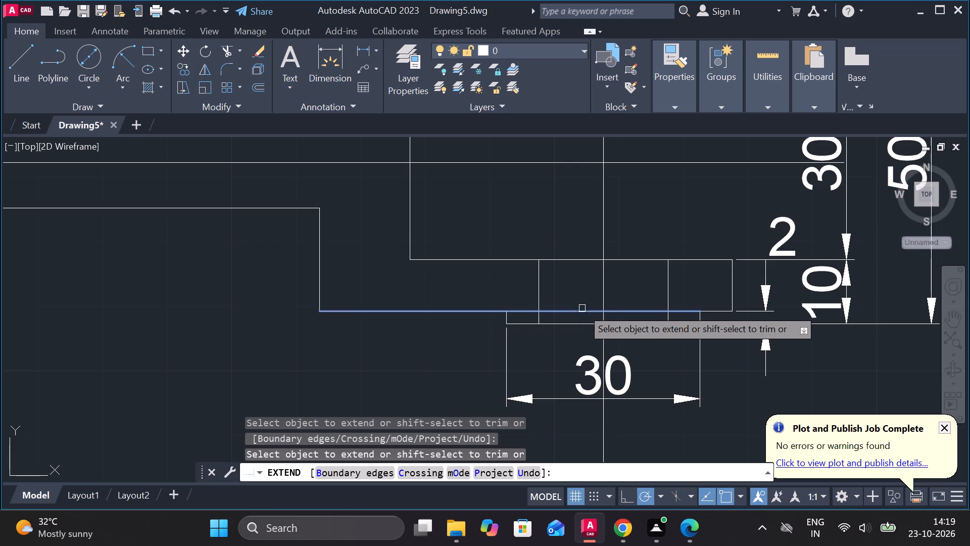
pyautogui.click(640, 309)
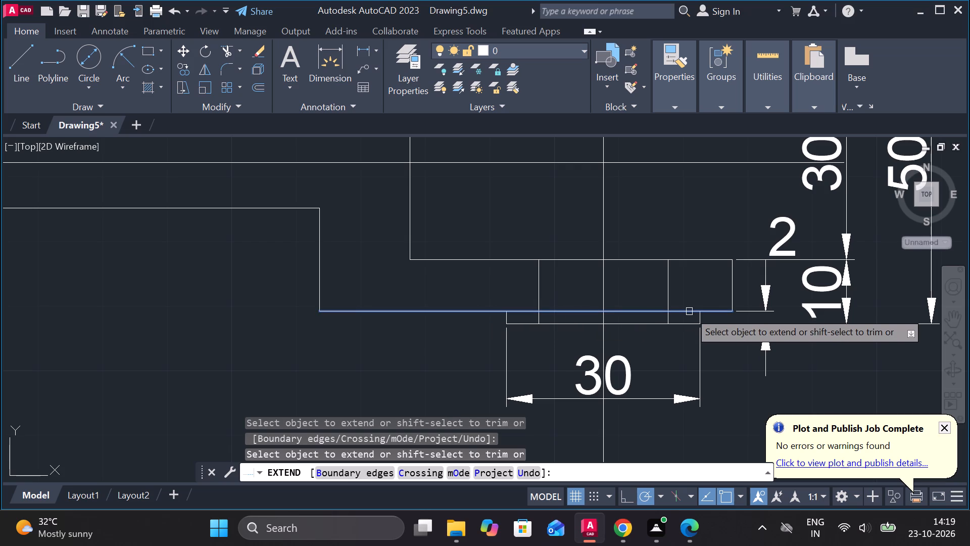
pyautogui.click(689, 311)
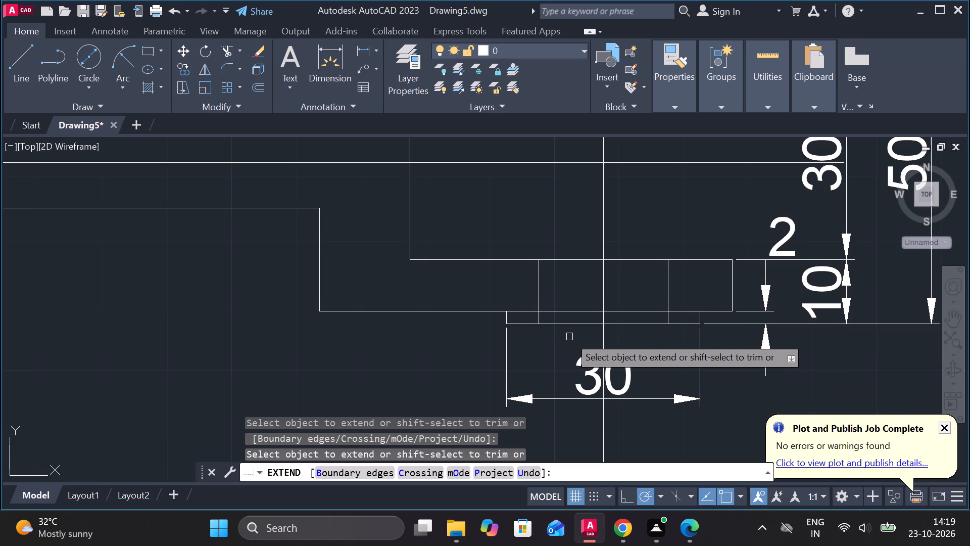
pyautogui.click(622, 309)
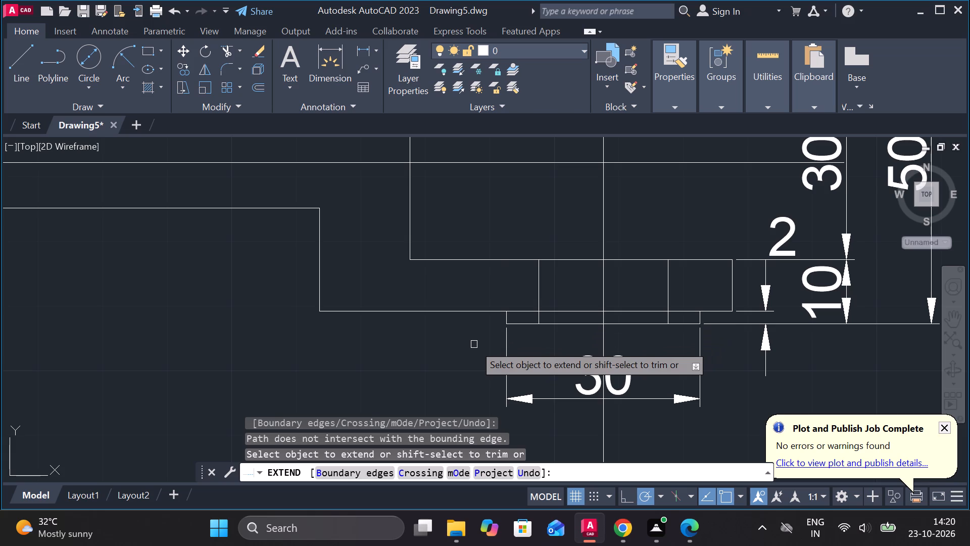
pyautogui.press('Escape')
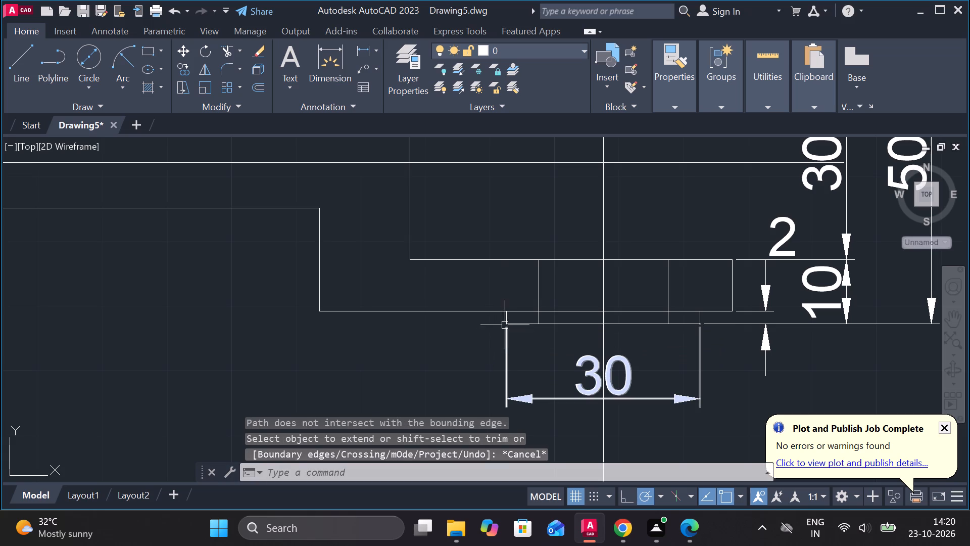
# Move the three lines forming the 30 mm wide step below the fork's lower wall down by 2 mm.
pyautogui.click(506, 317)
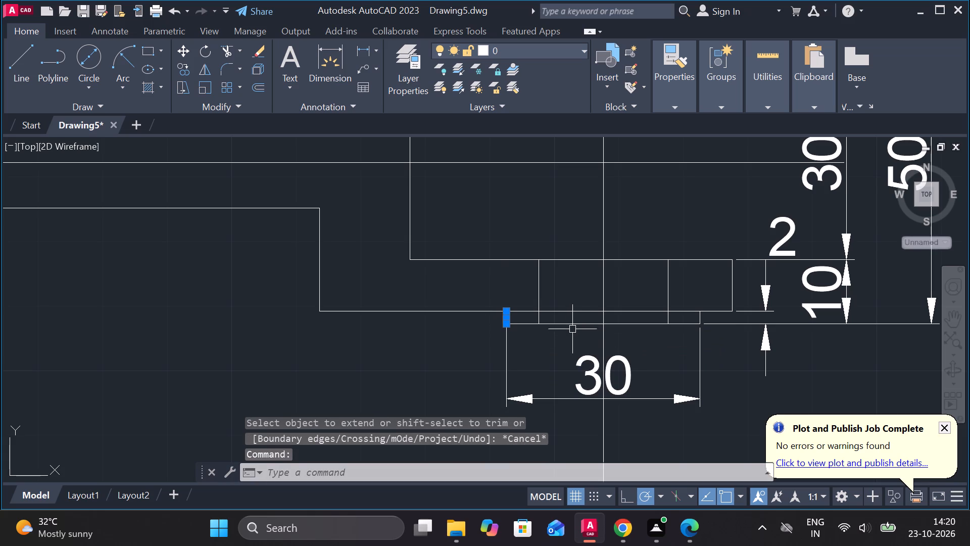
pyautogui.click(573, 325)
pyautogui.scroll(1, 694, 322)
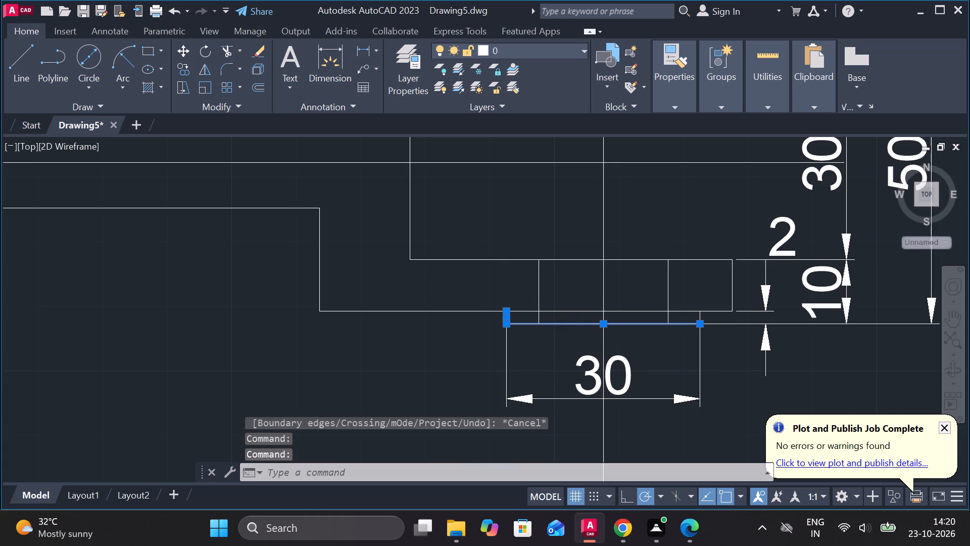
pyautogui.click(703, 314)
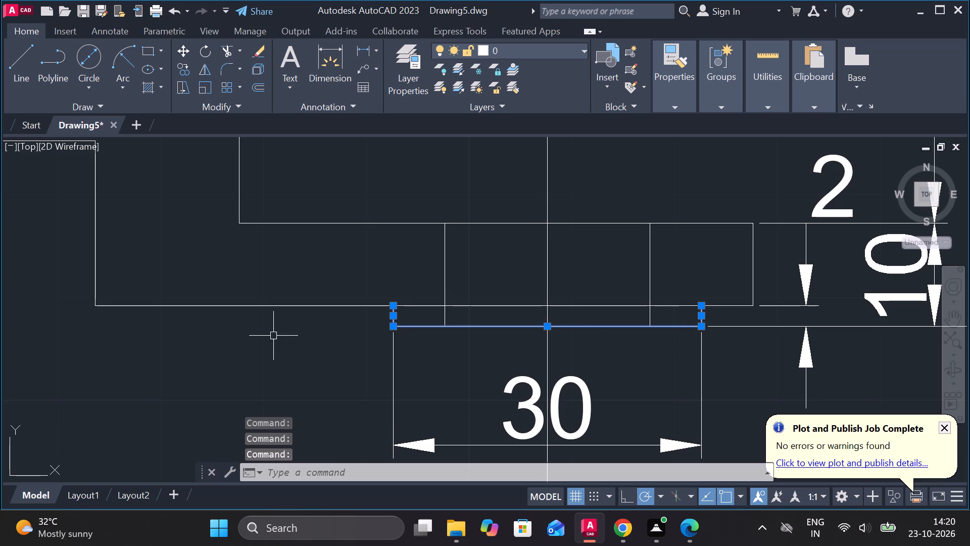
pyautogui.click(185, 55)
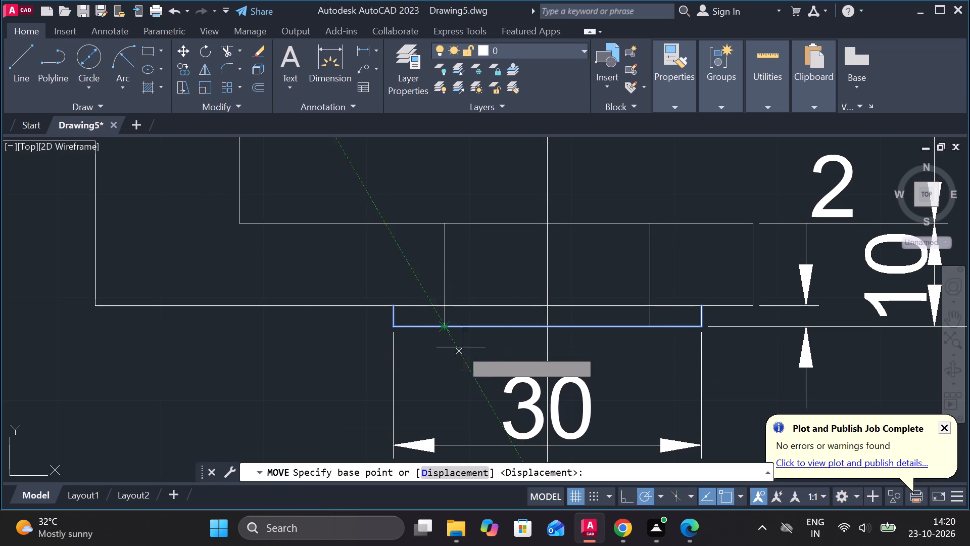
pyautogui.click(549, 330)
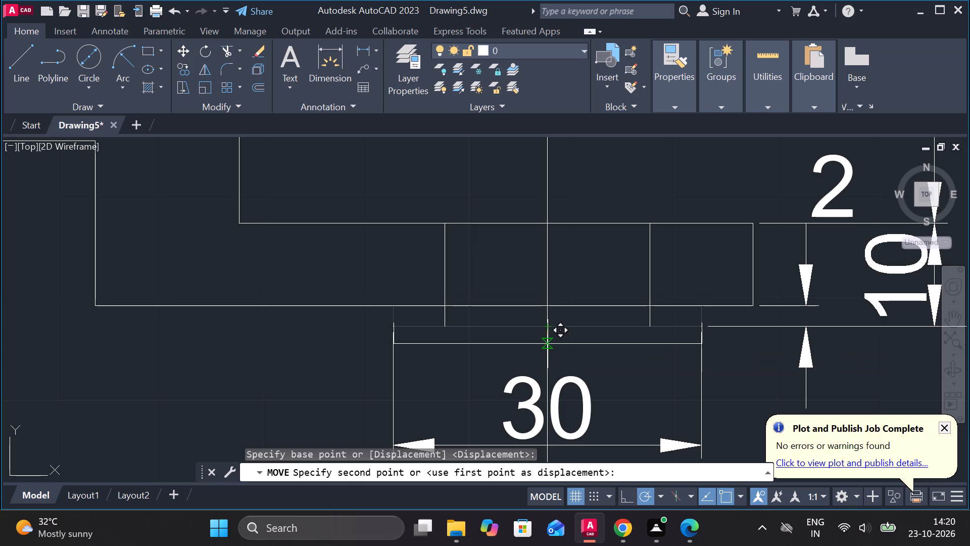
pyautogui.press('2')
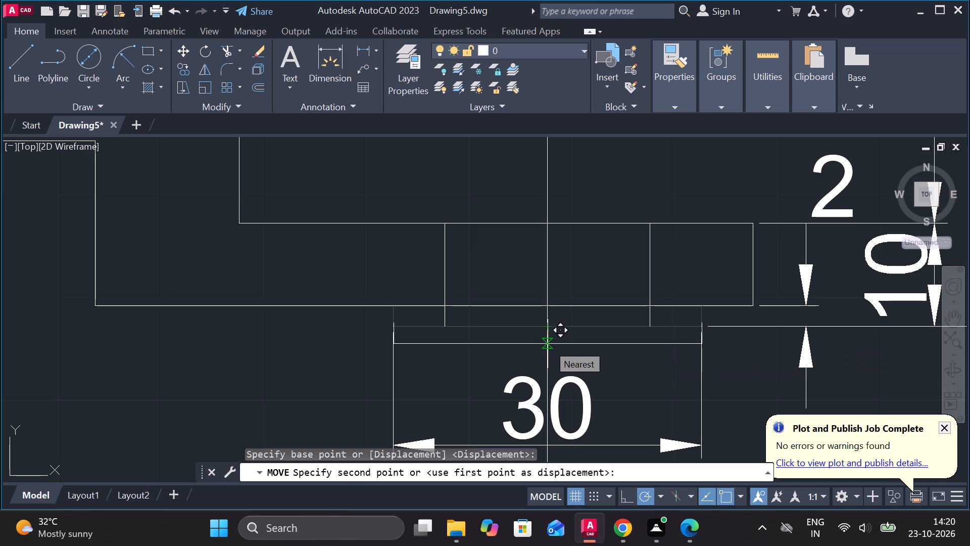
pyautogui.press('Return')
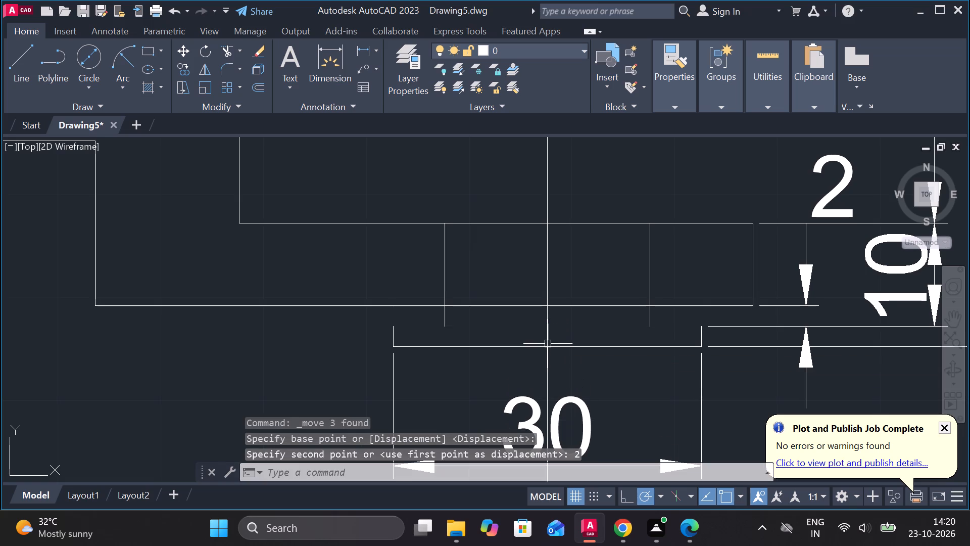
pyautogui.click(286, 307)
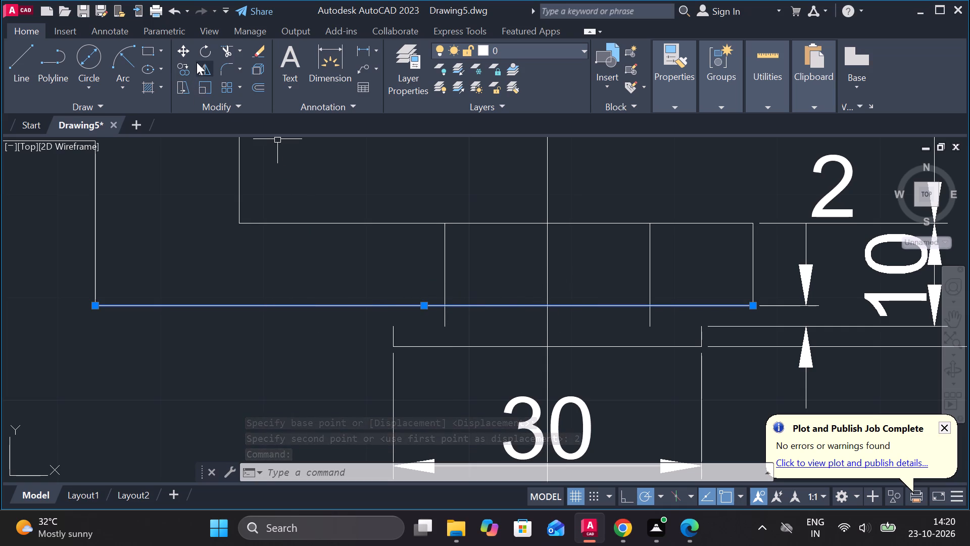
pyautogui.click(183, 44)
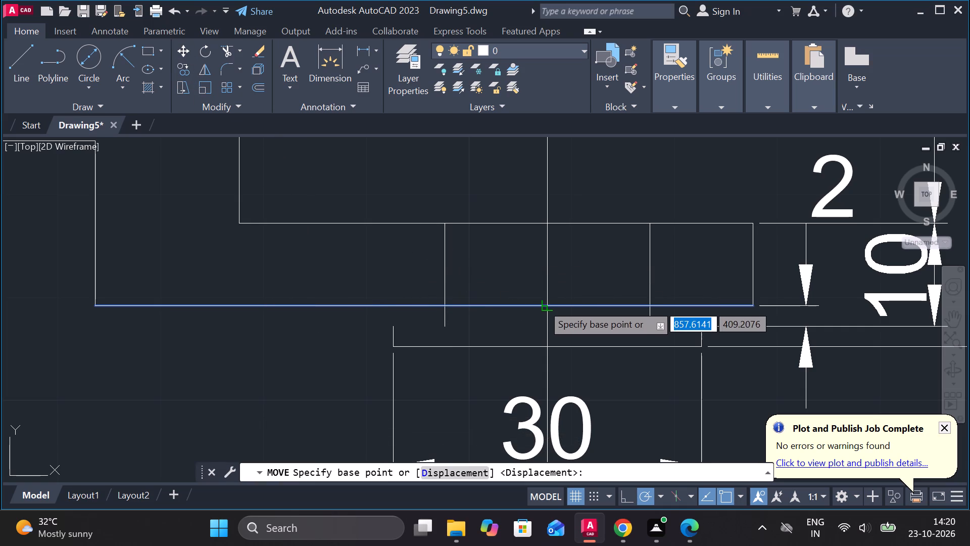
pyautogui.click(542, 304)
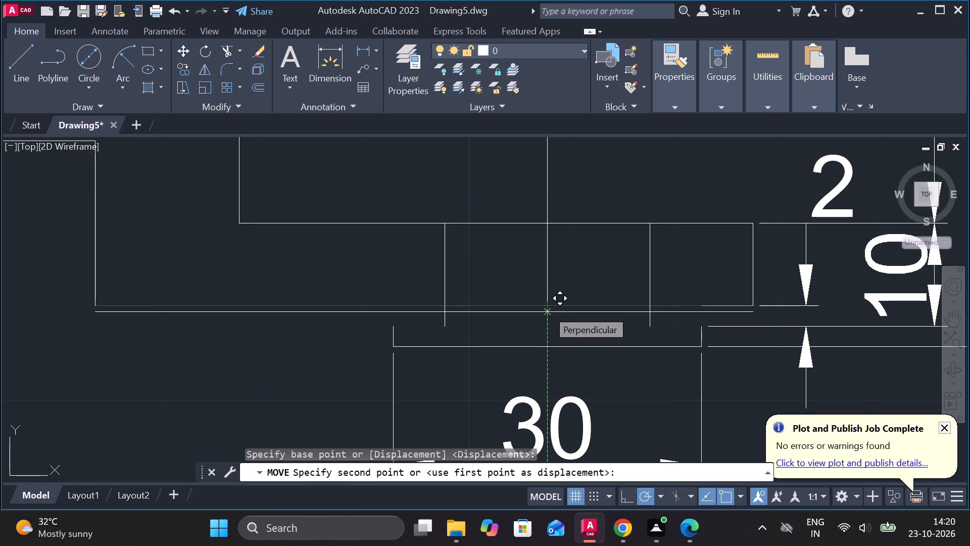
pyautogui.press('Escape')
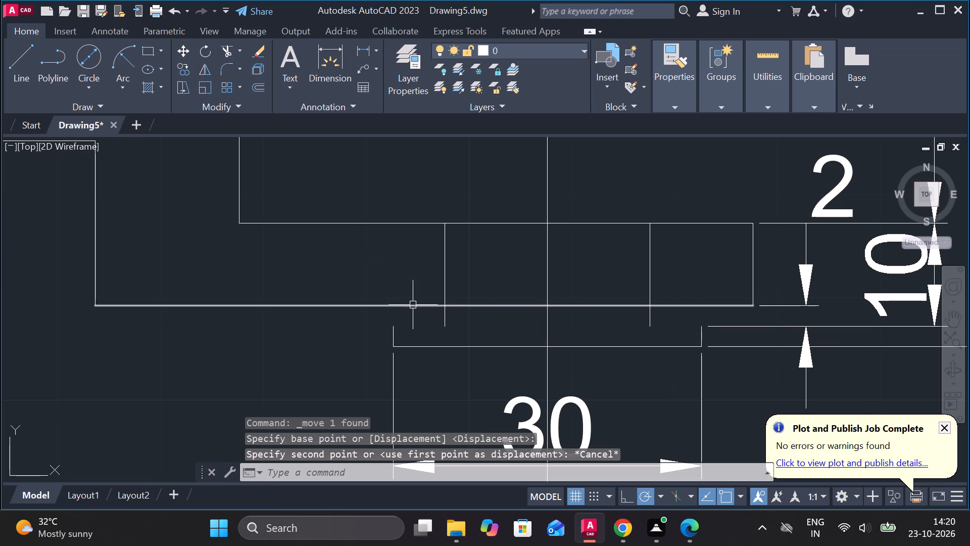
# Move the fork's lower outer horizontal edge straight down onto the upper ends of the 30 mm step's short side edges.
pyautogui.click(412, 306)
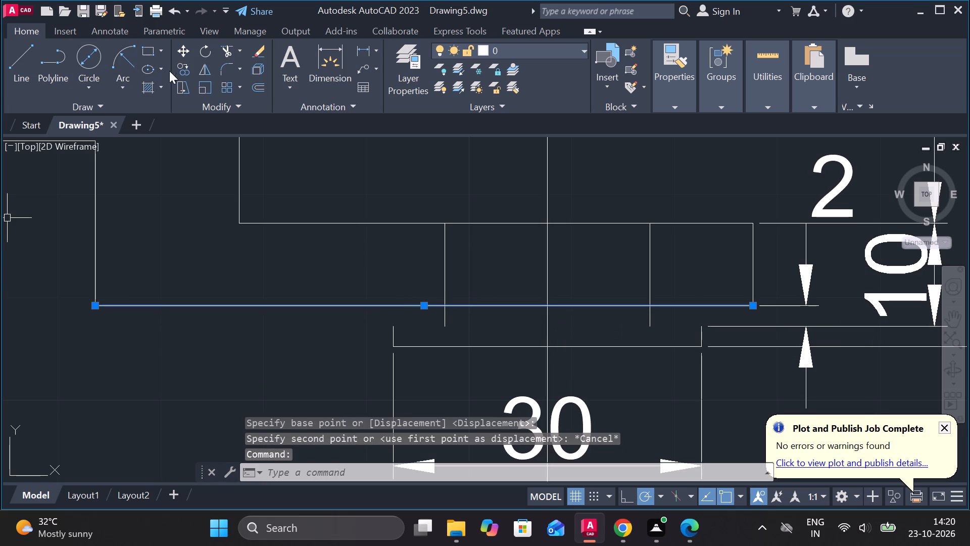
pyautogui.click(182, 52)
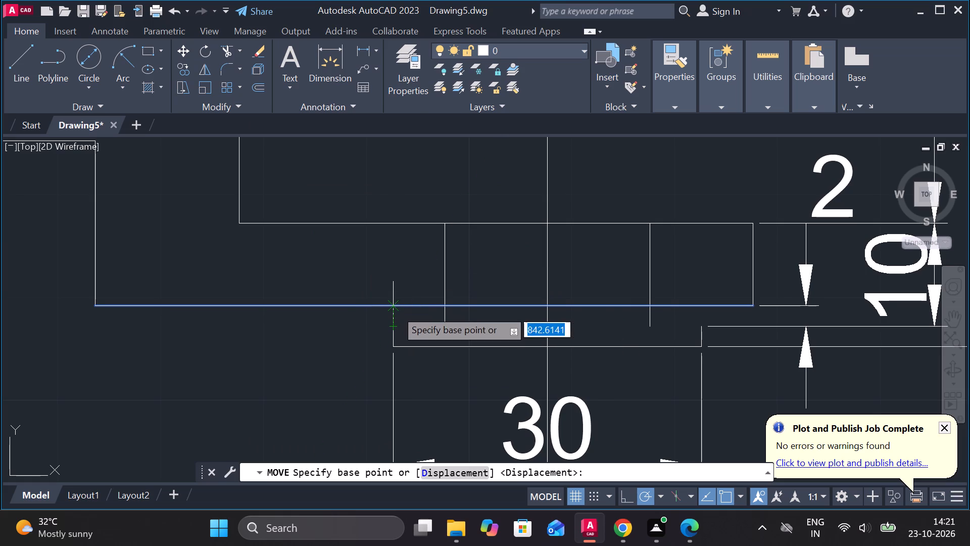
pyautogui.click(394, 304)
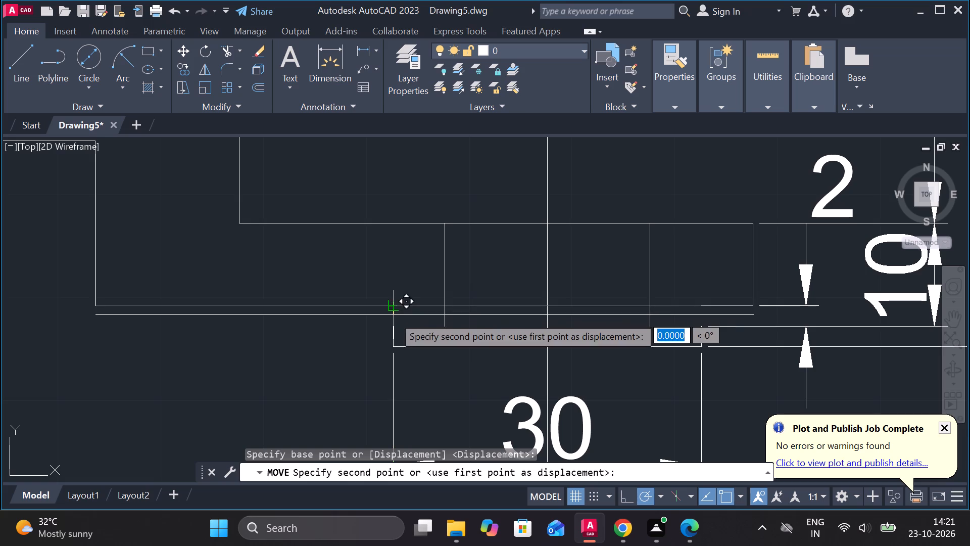
pyautogui.click(394, 324)
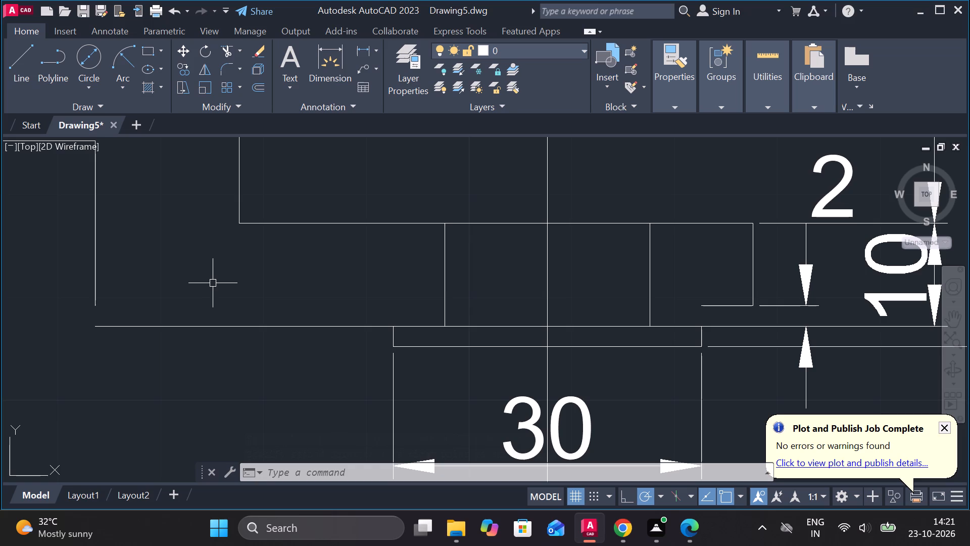
pyautogui.press('Escape')
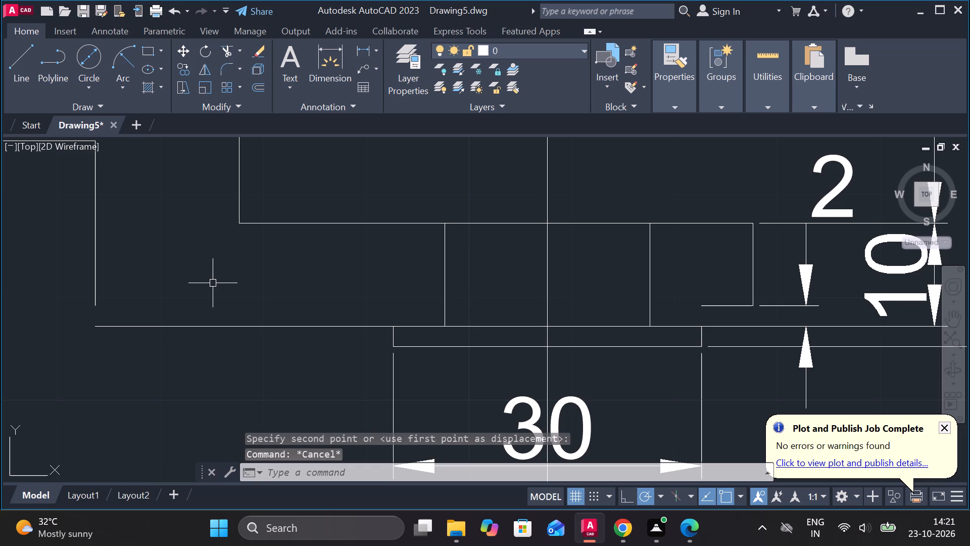
# Extend the fork's outer vertical edge and the lower wall's end edge down to the moved lower outer edge.
pyautogui.write('ex')
pyautogui.press('Return')
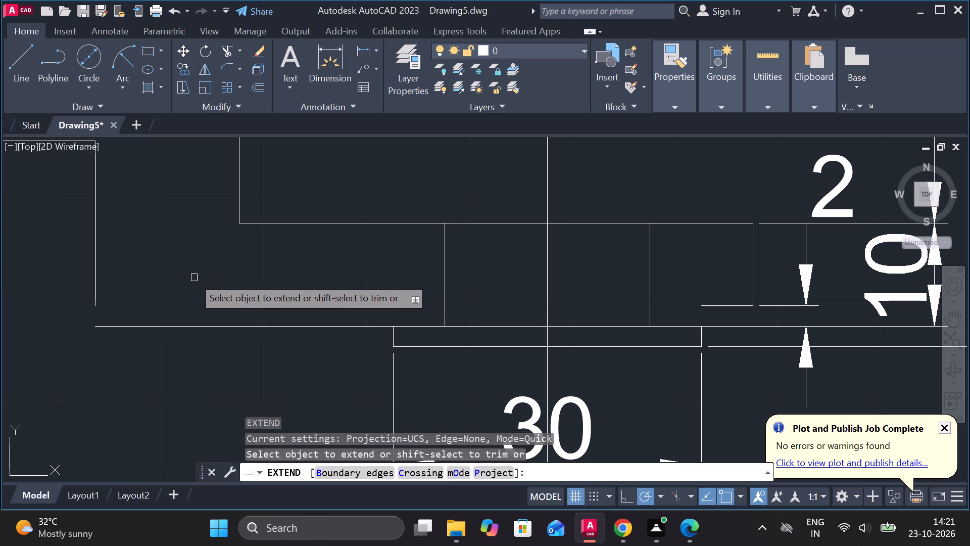
pyautogui.click(92, 253)
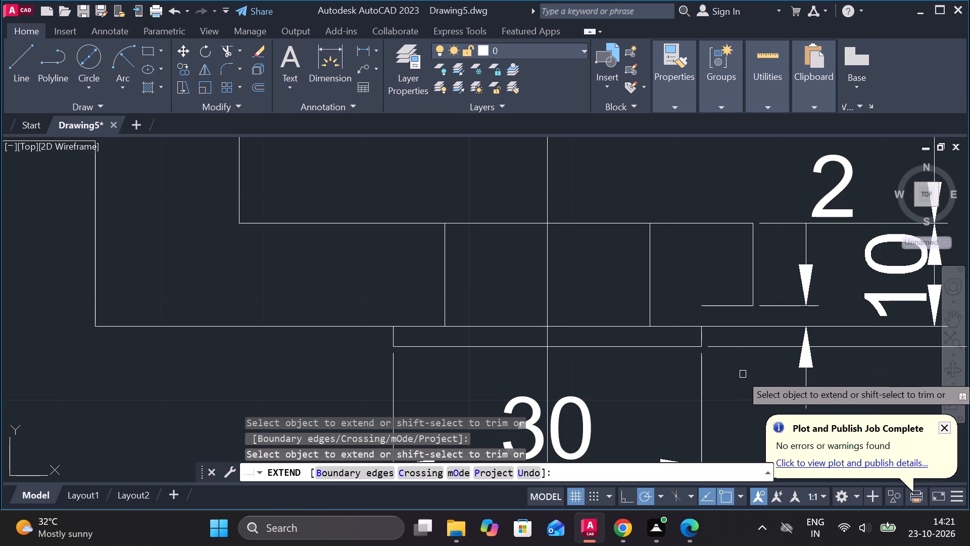
pyautogui.click(751, 271)
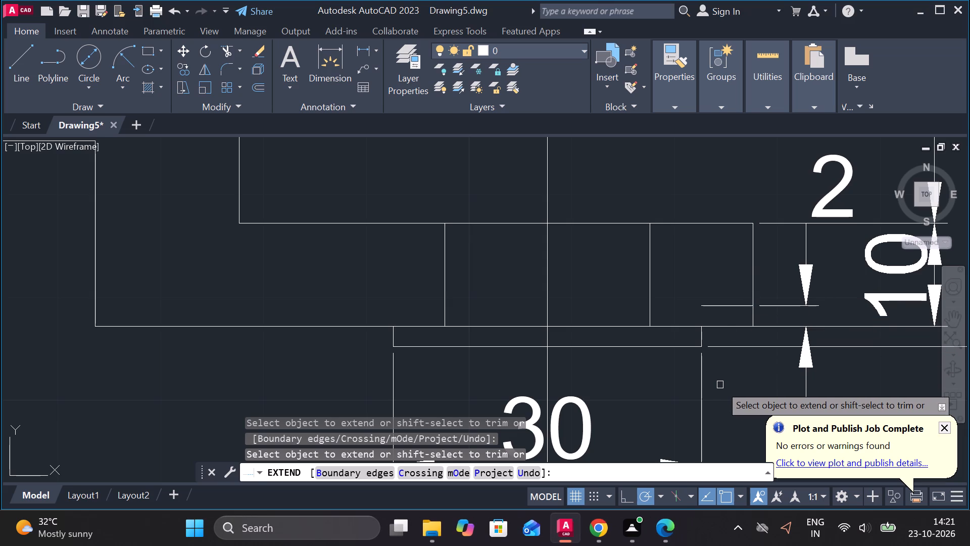
pyautogui.press('Escape')
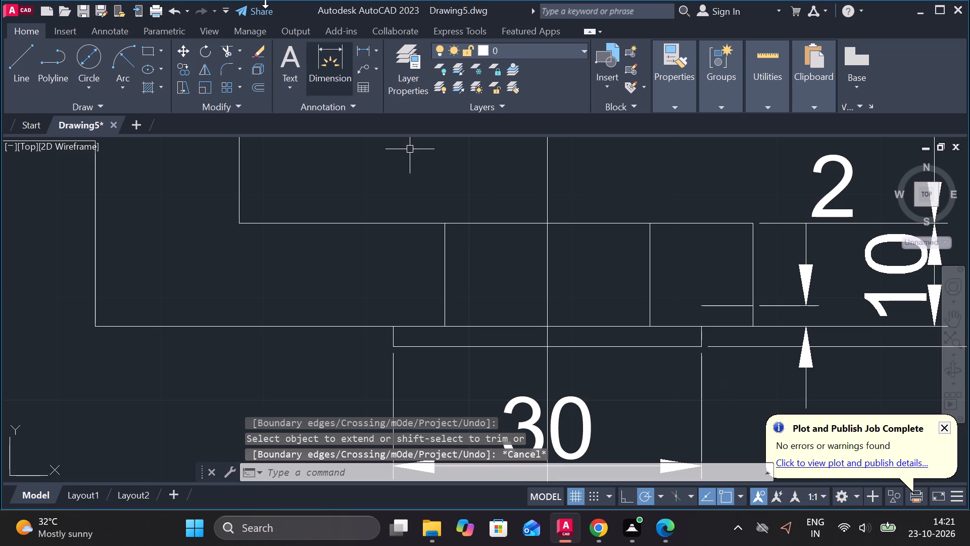
# Move the leftover short horizontal edge at the lower wall's end straight down onto the fork's lower outer edge.
pyautogui.click(732, 306)
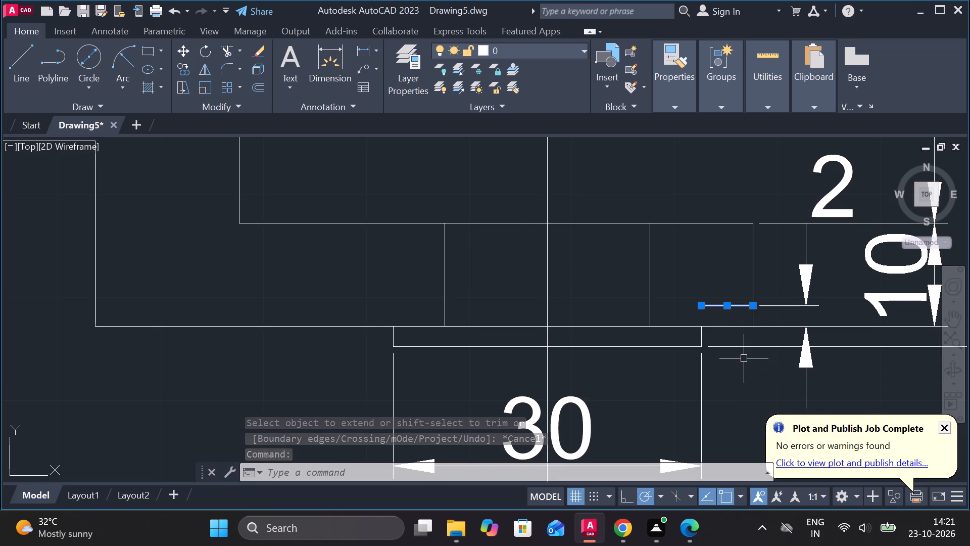
pyautogui.click(187, 52)
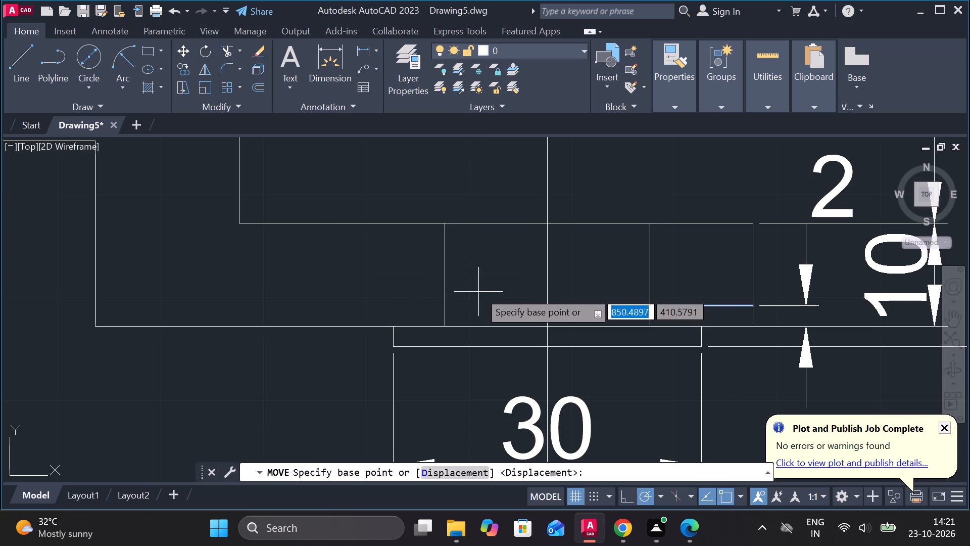
pyautogui.click(724, 304)
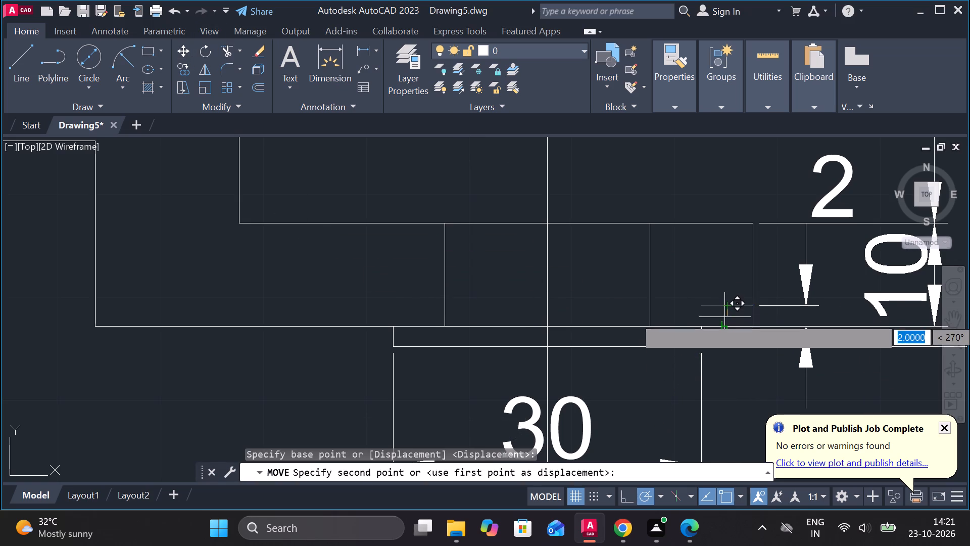
pyautogui.click(724, 323)
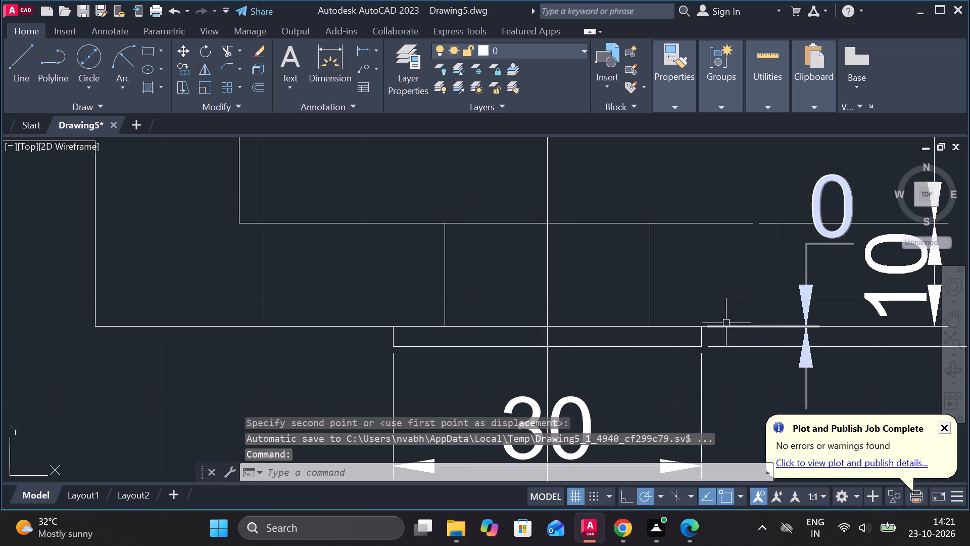
# Delete the collapsed step-height dimension beside the end of the fork's lower wall.
pyautogui.scroll(-1, 683, 284)
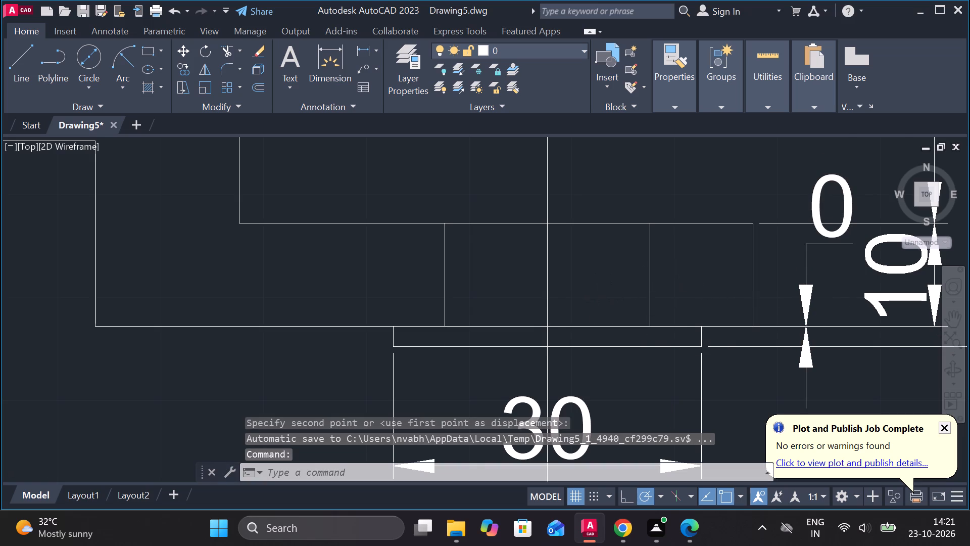
pyautogui.scroll(-1, 683, 284)
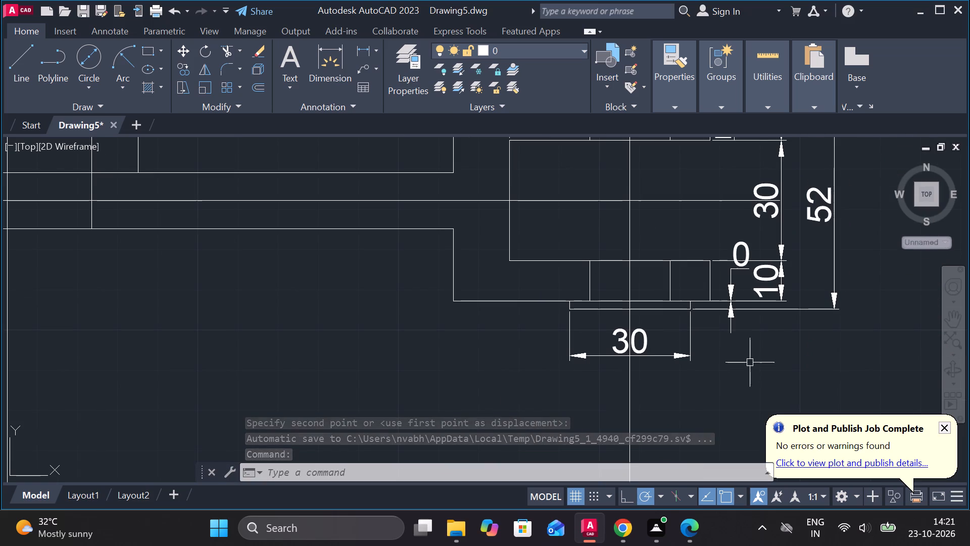
pyautogui.click(743, 242)
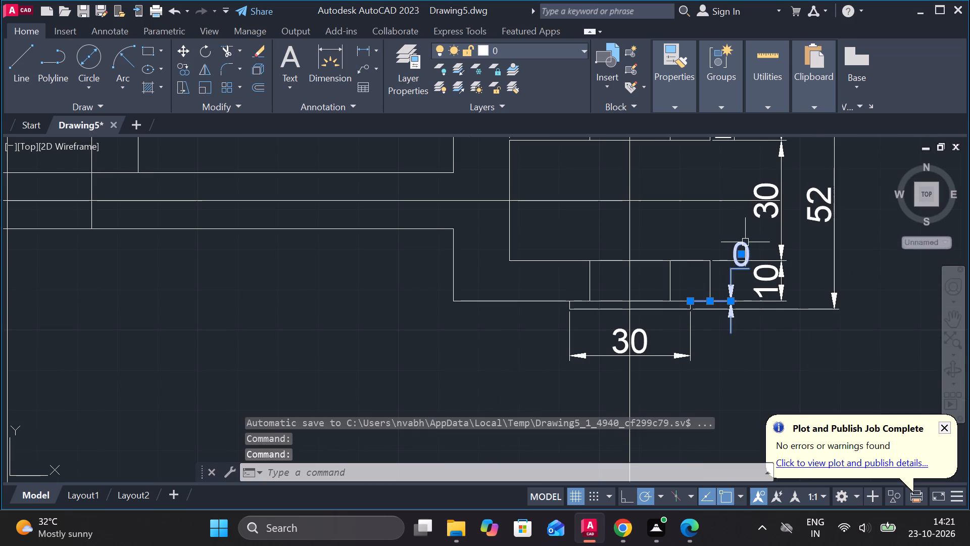
pyautogui.press('Delete')
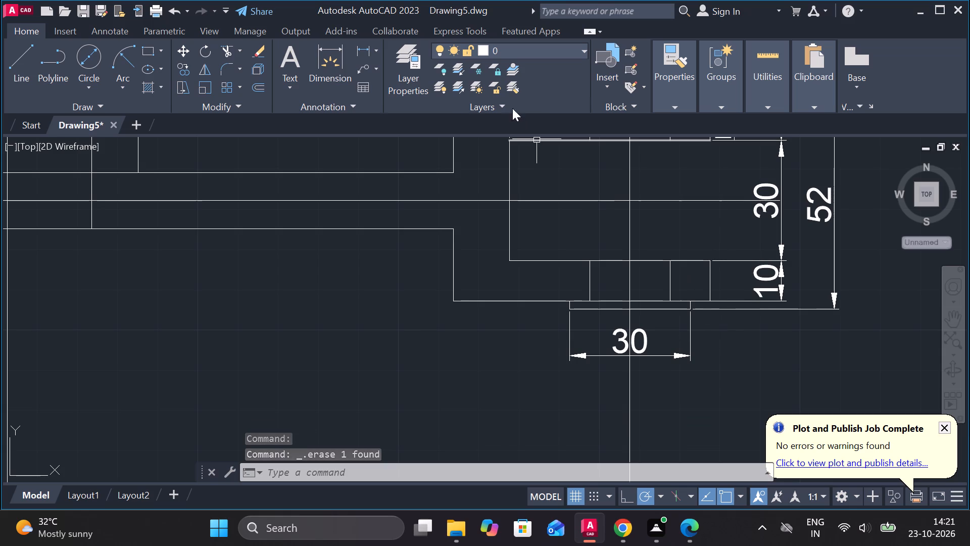
# Add a vertical linear dimension for the lower step's height, from its outer corner to the lower wall's end corner, inside the wall thickness dimension.
pyautogui.click(363, 55)
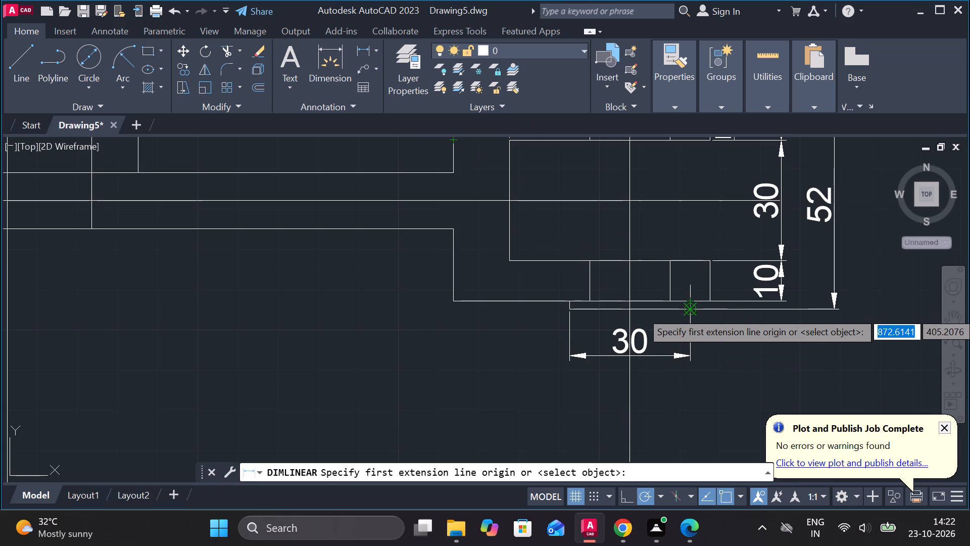
pyautogui.scroll(3, 692, 311)
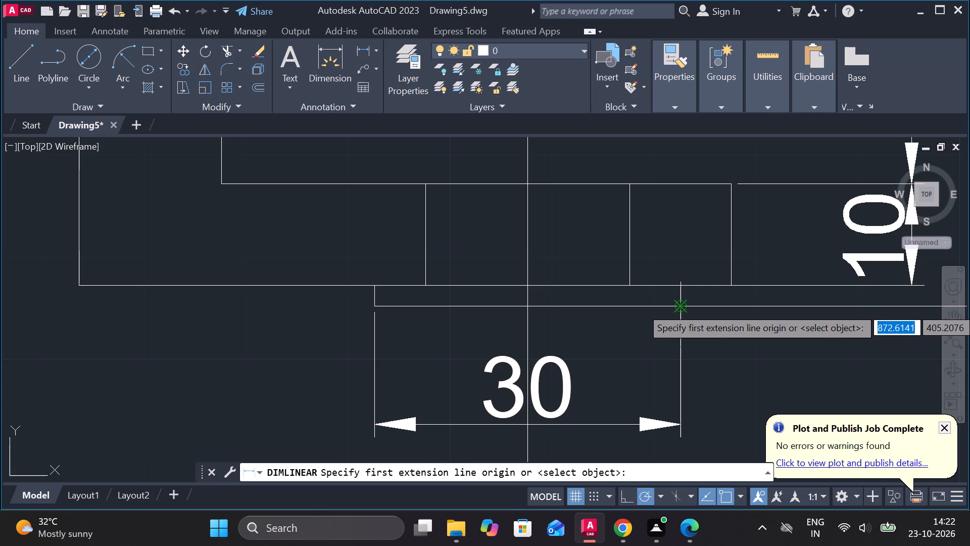
pyautogui.click(677, 307)
pyautogui.click(734, 288)
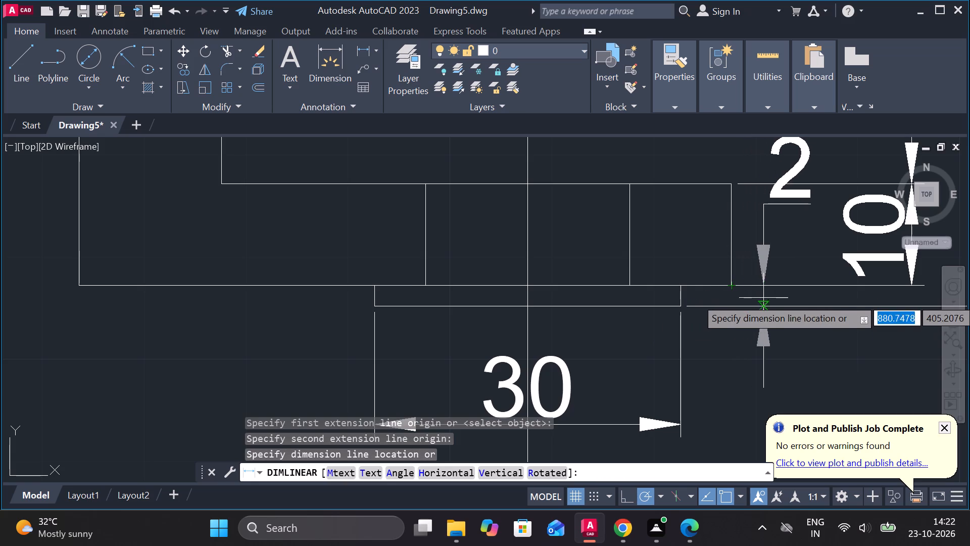
pyautogui.click(762, 302)
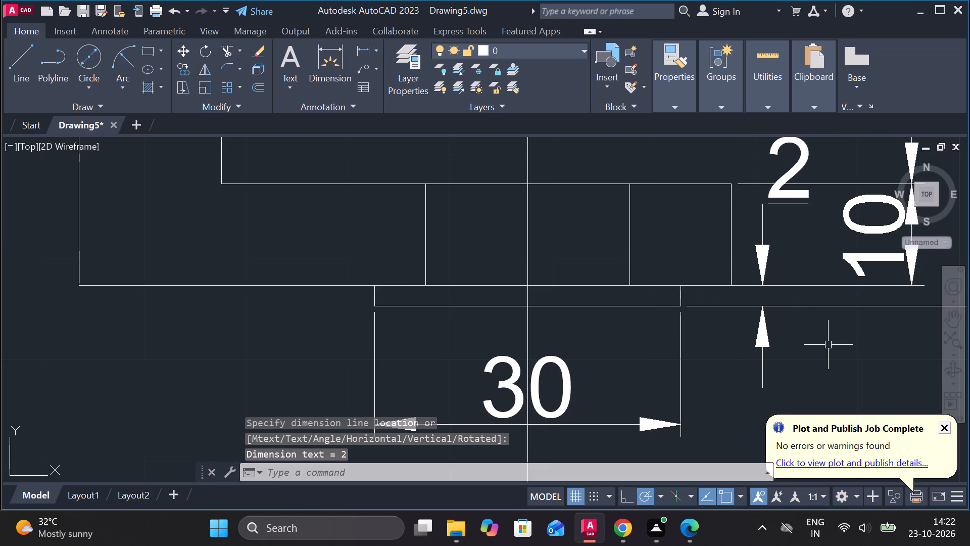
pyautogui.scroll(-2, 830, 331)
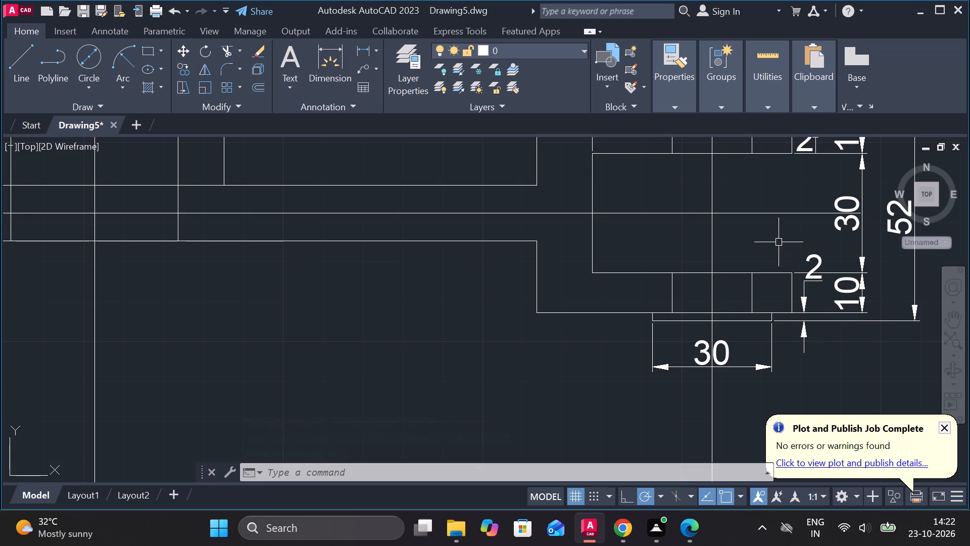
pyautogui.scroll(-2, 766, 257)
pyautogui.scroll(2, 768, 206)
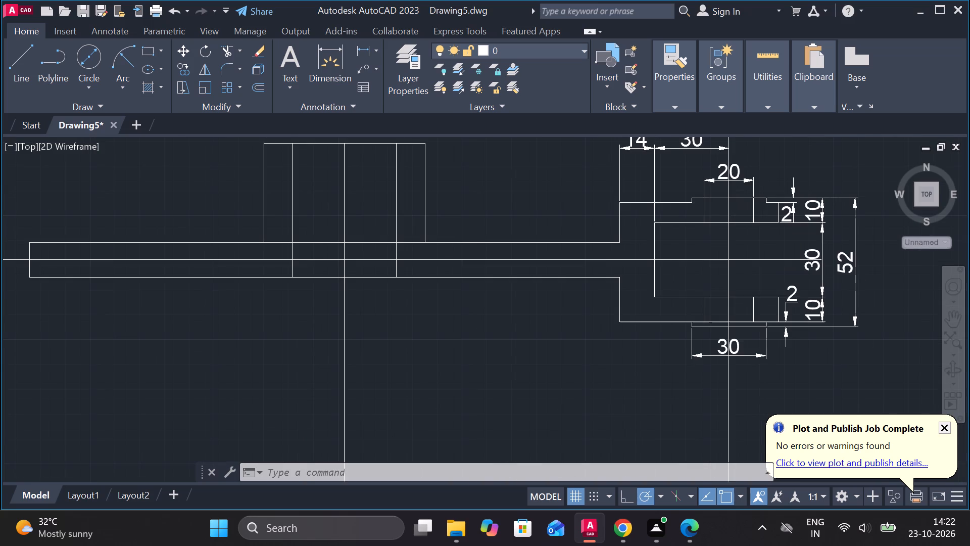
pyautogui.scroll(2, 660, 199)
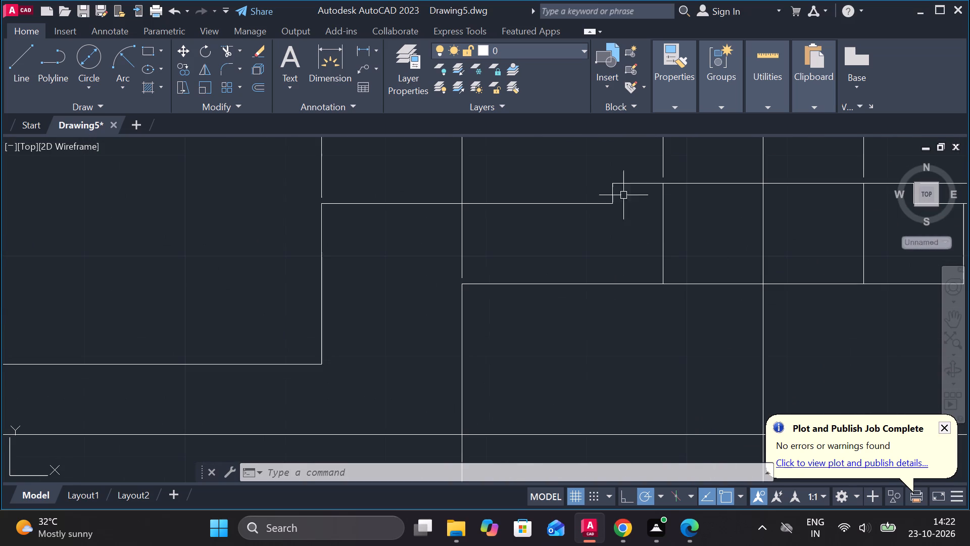
# Move the three edges of the raised step on the fork's upper wall straight up by 2 mm.
pyautogui.click(612, 193)
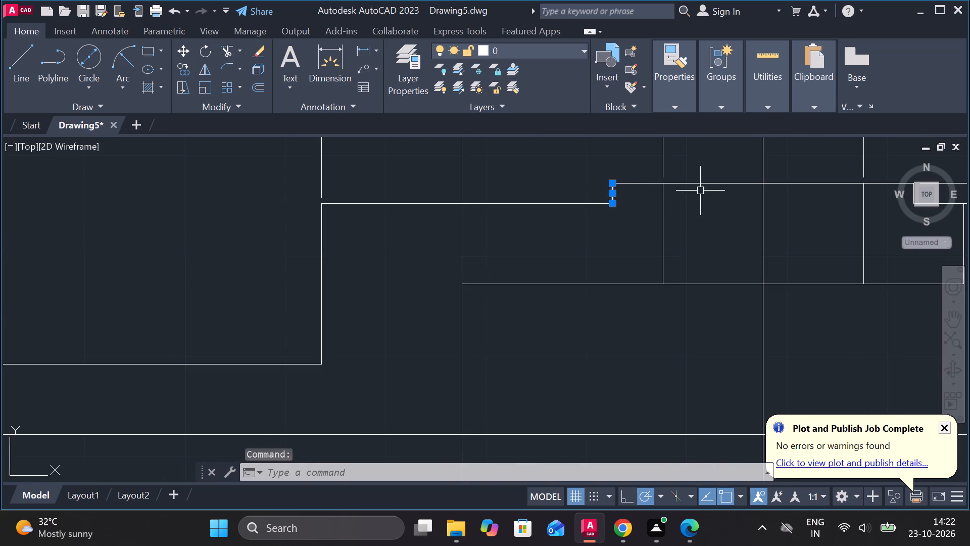
pyautogui.click(714, 184)
pyautogui.scroll(-2, 714, 184)
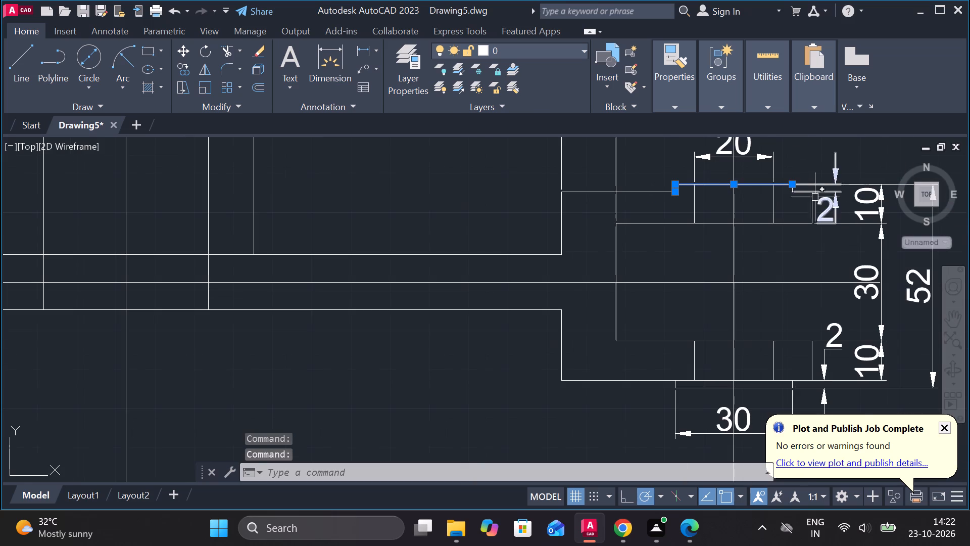
pyautogui.scroll(2, 794, 179)
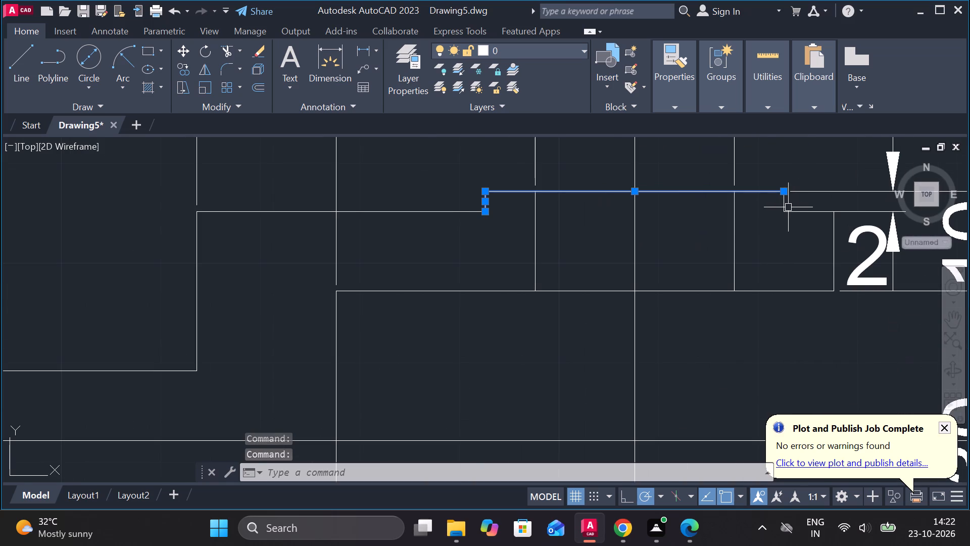
pyautogui.click(786, 207)
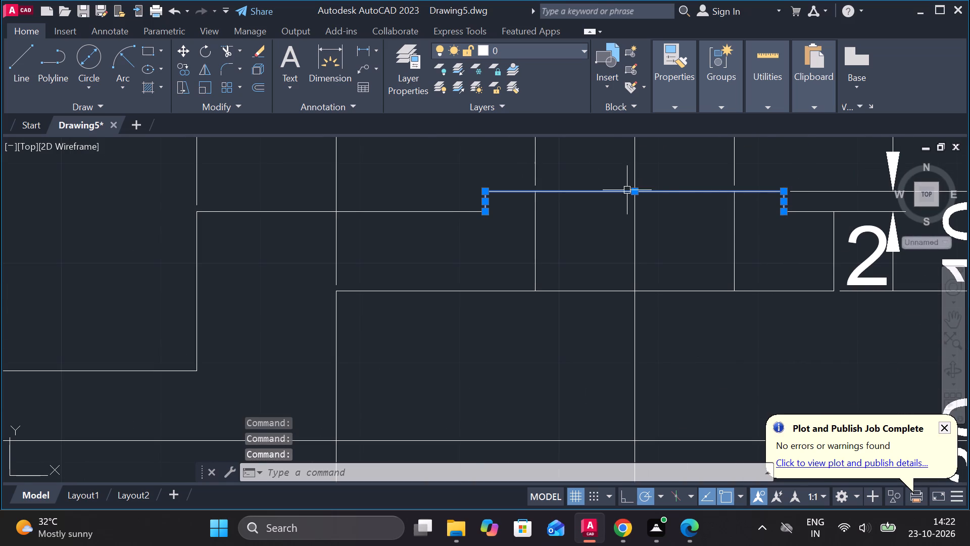
pyautogui.click(189, 49)
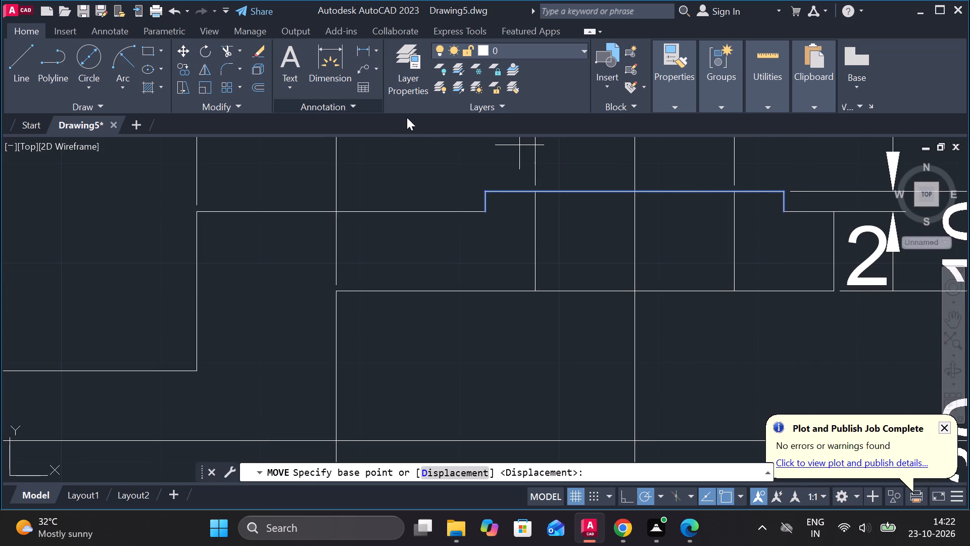
pyautogui.click(630, 193)
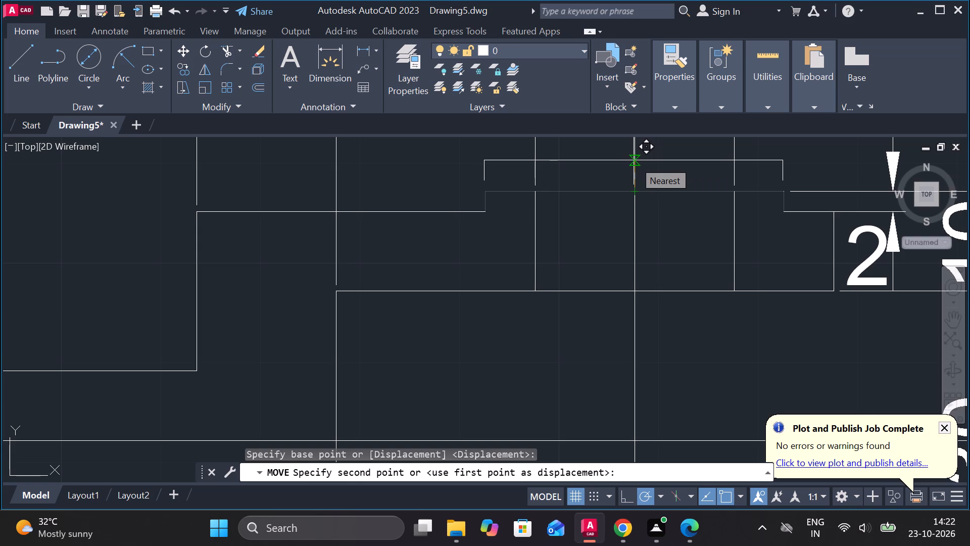
pyautogui.press('2')
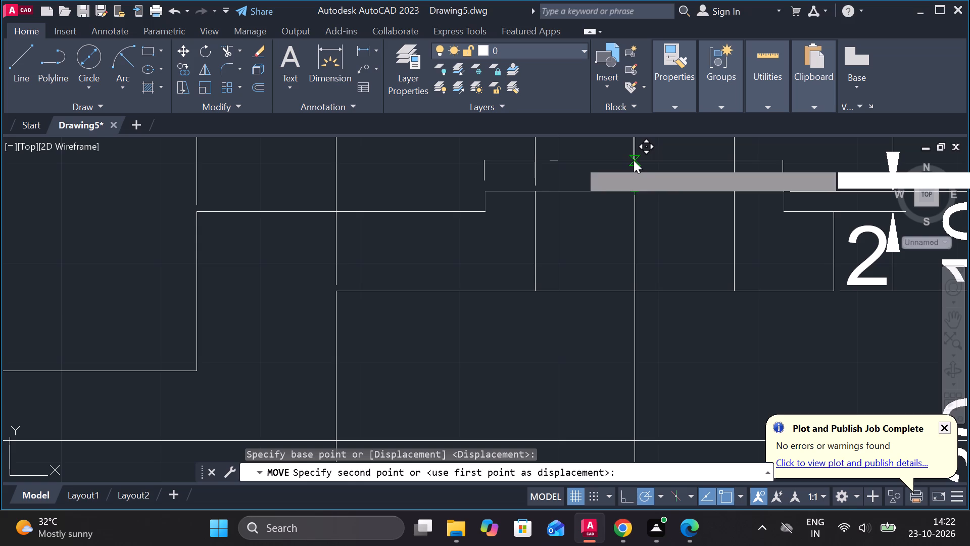
pyautogui.press('Return')
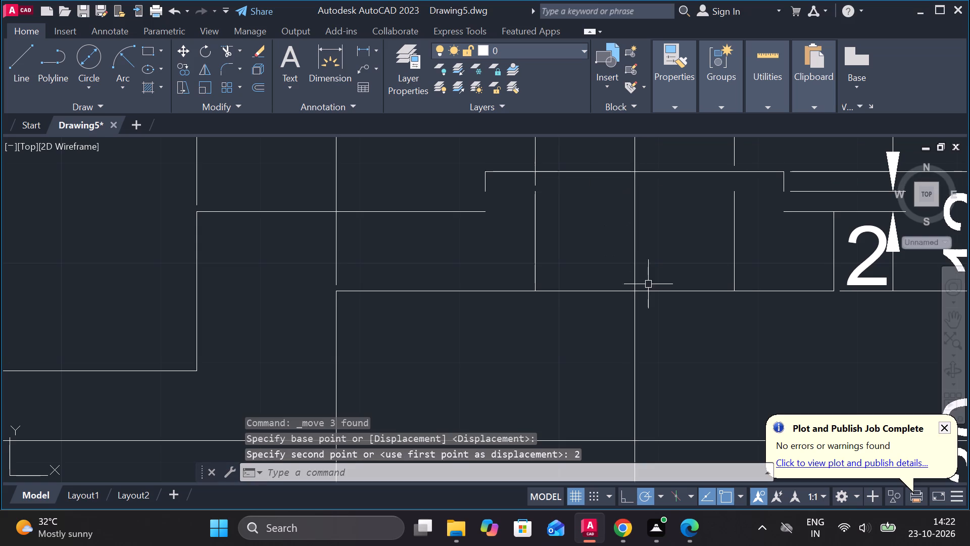
# Extend the upper wall's outer horizontal edge across beneath the raised step to the wall's end edge.
pyautogui.scroll(-2, 737, 252)
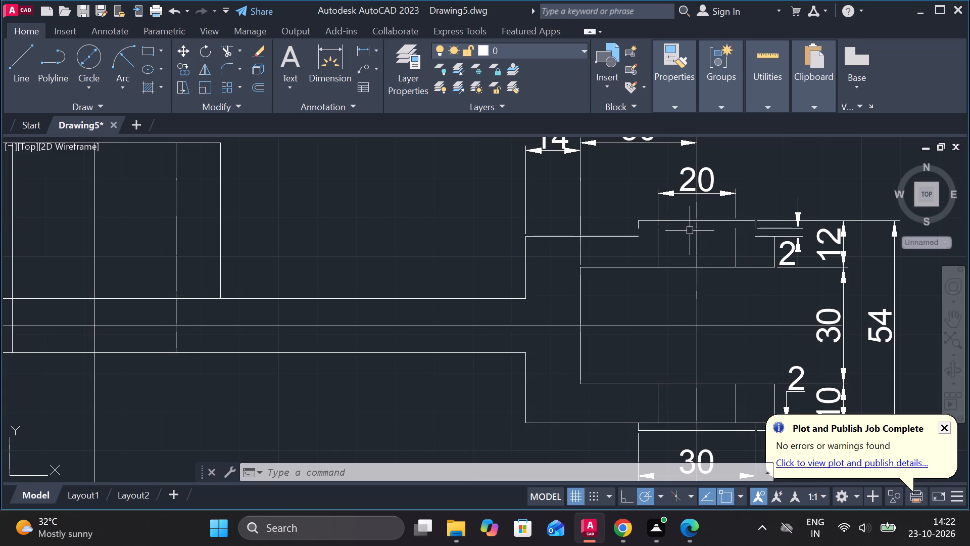
pyautogui.scroll(2, 729, 261)
pyautogui.scroll(-2, 729, 261)
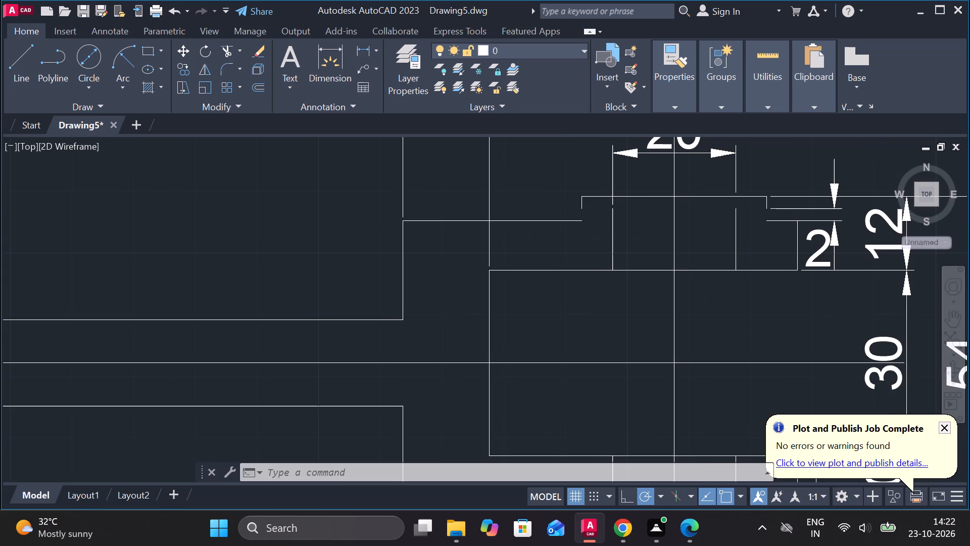
pyautogui.write('ex')
pyautogui.press('Return')
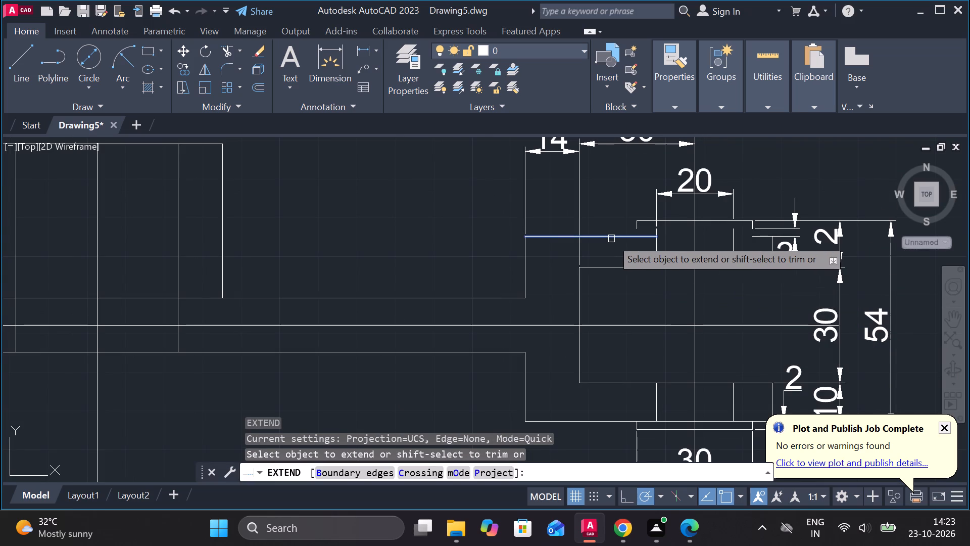
pyautogui.click(611, 239)
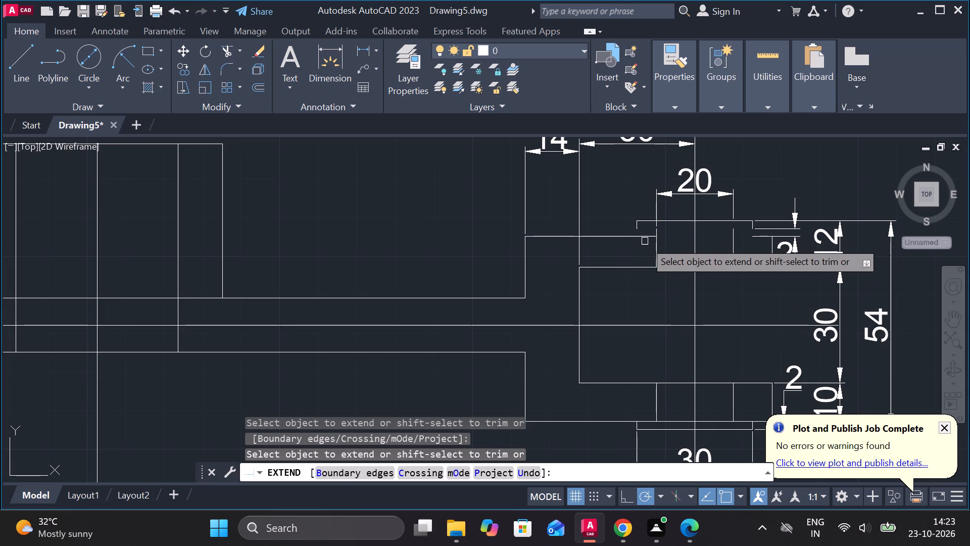
pyautogui.click(639, 237)
pyautogui.click(690, 238)
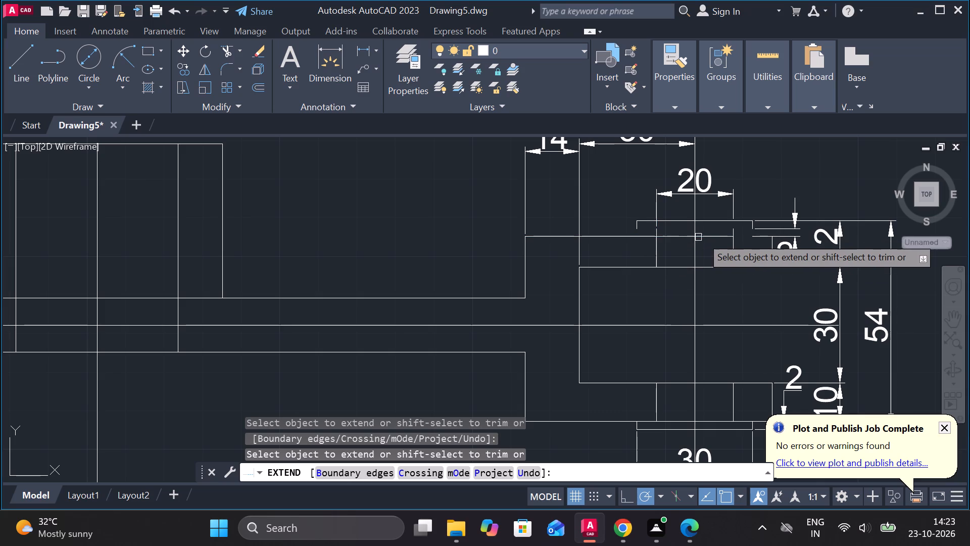
pyautogui.click(713, 237)
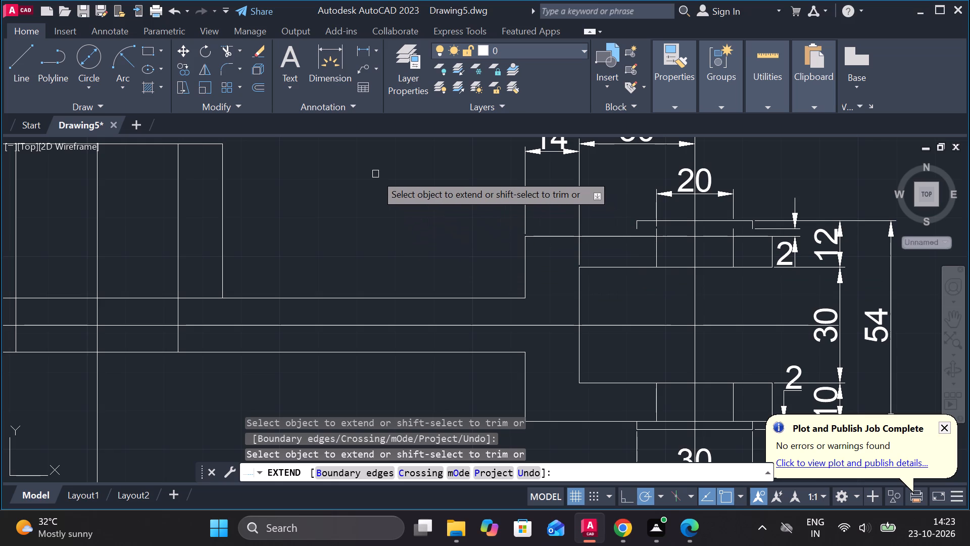
pyautogui.press('Escape')
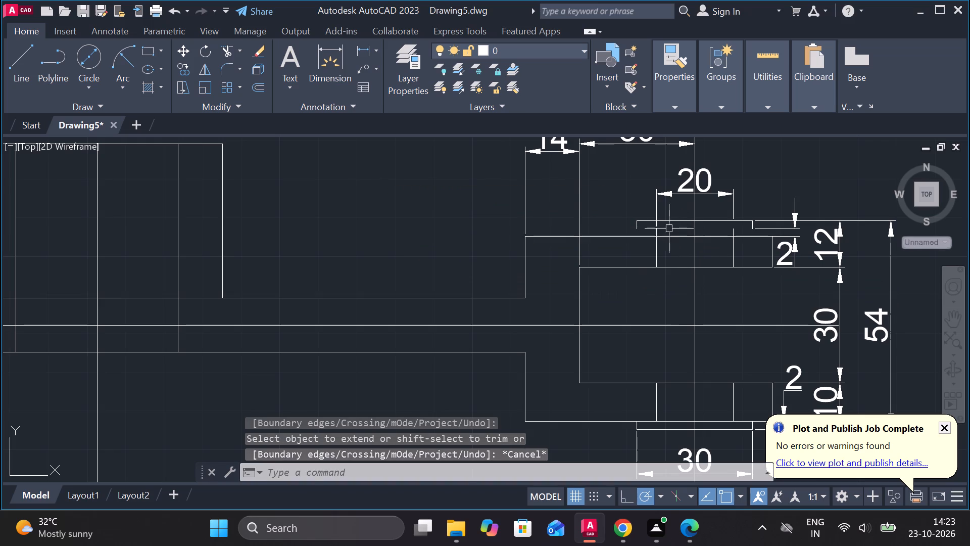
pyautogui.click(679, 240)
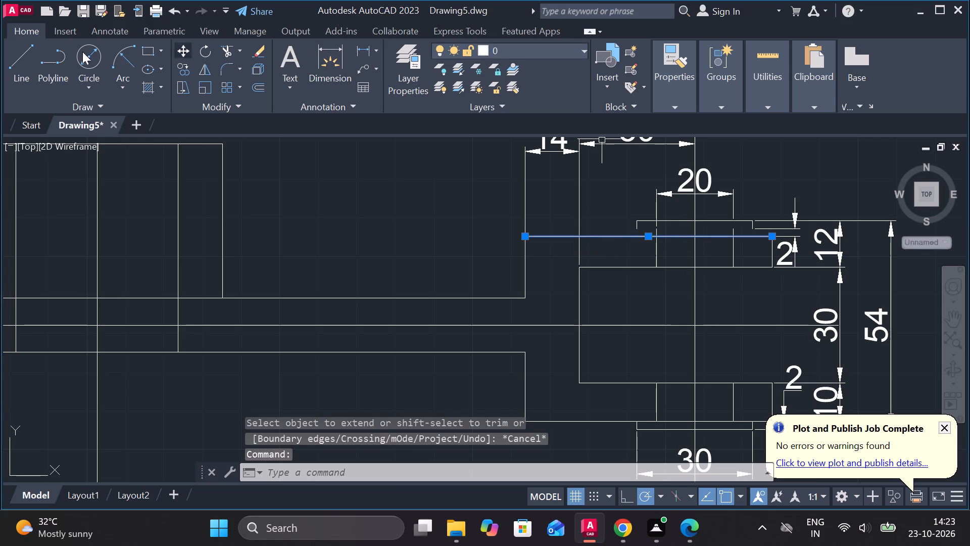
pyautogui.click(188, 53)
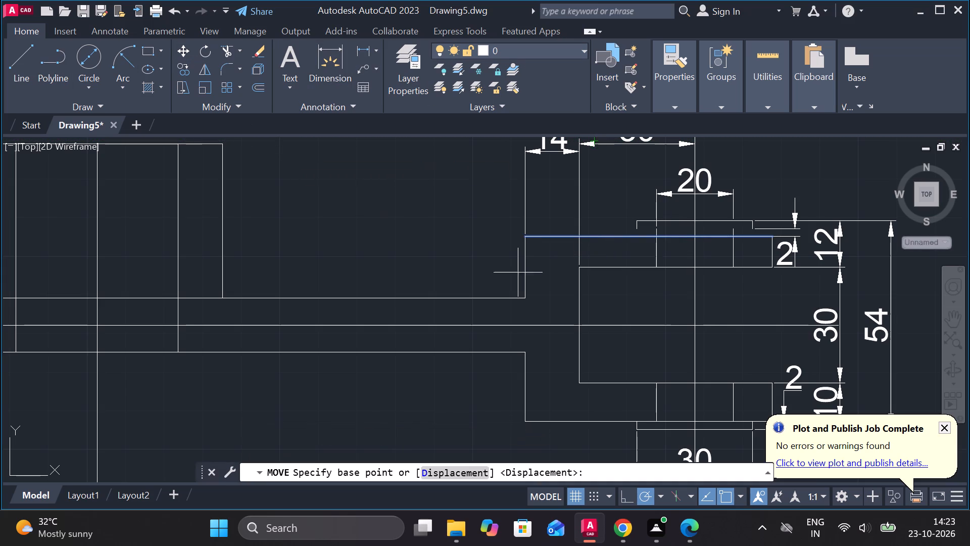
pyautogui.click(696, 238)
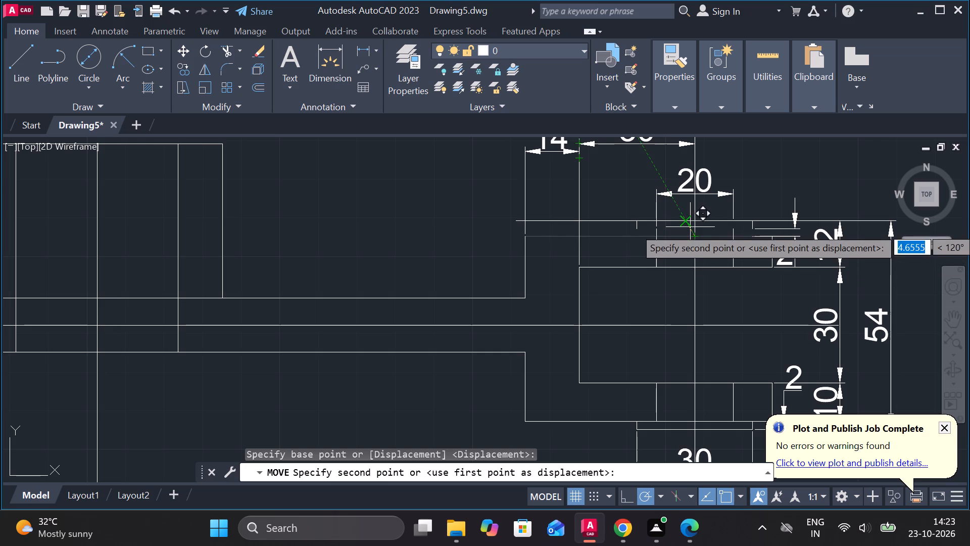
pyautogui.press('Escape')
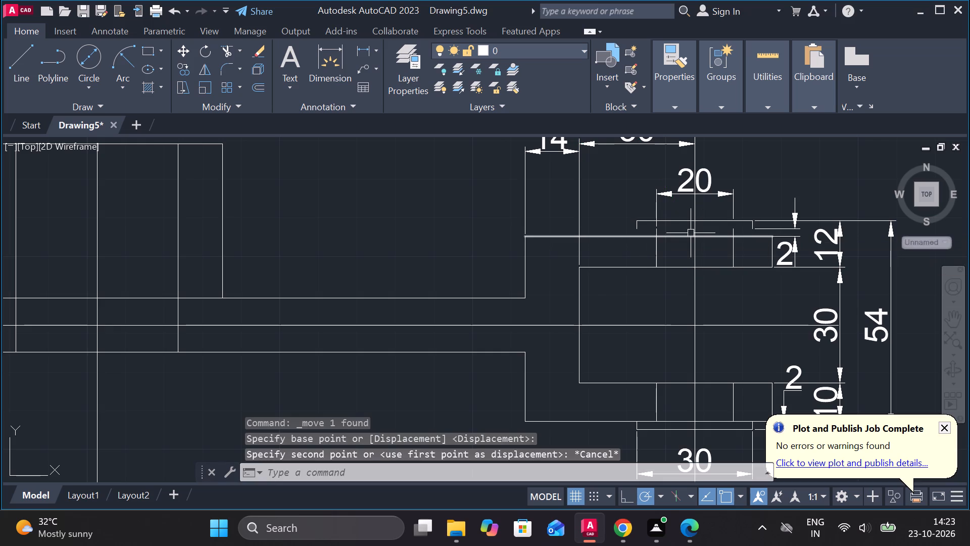
# Move the upper wall's extended outer edge straight up to the lower end of the raised step's side edge.
pyautogui.click(671, 236)
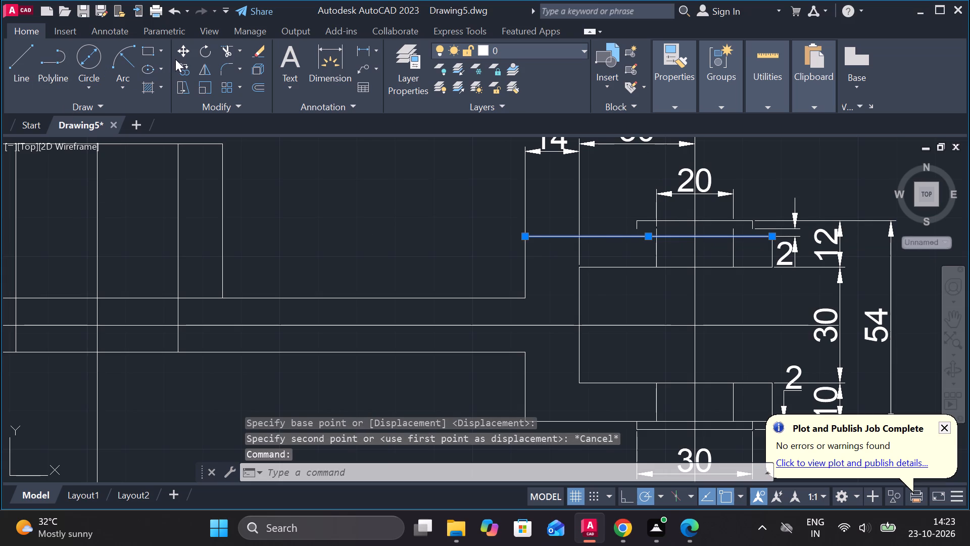
pyautogui.click(184, 49)
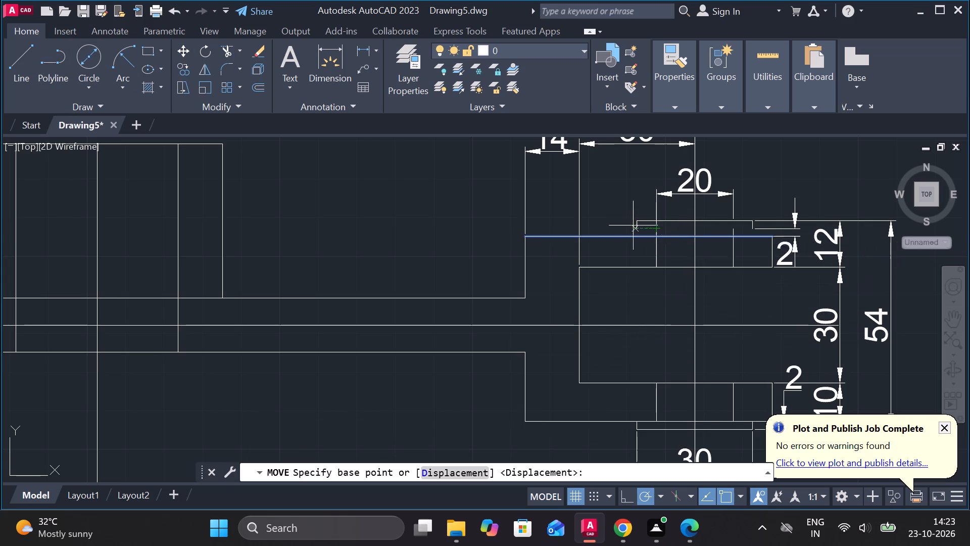
pyautogui.scroll(2, 636, 230)
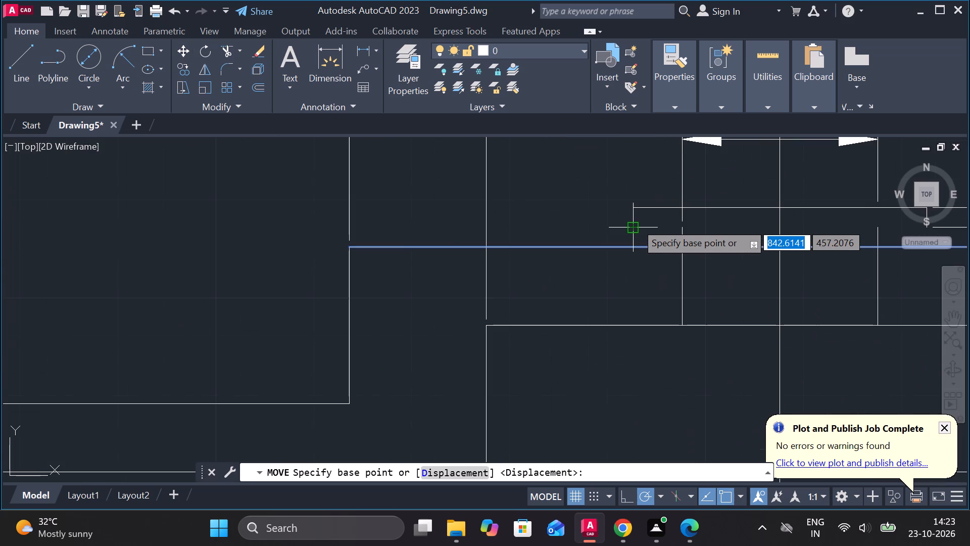
pyautogui.click(636, 246)
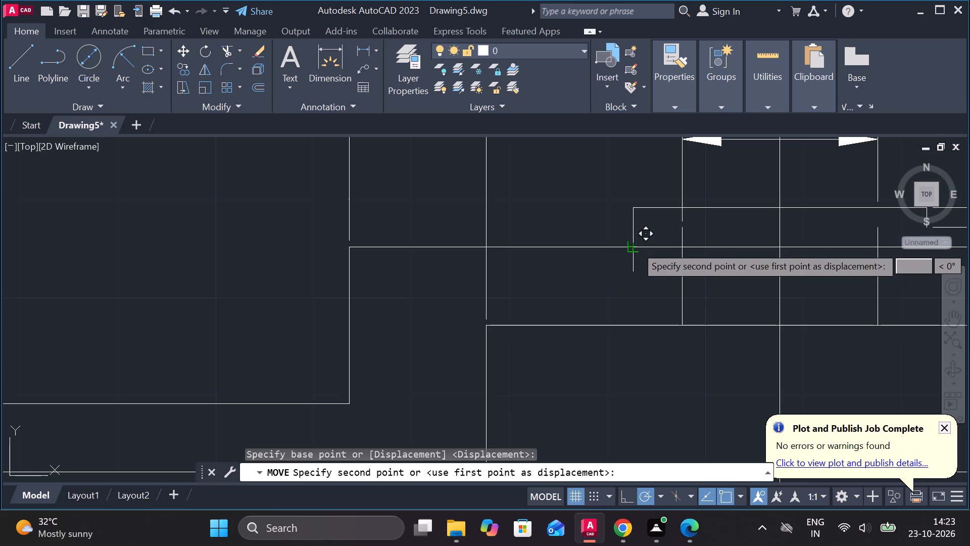
pyautogui.click(636, 231)
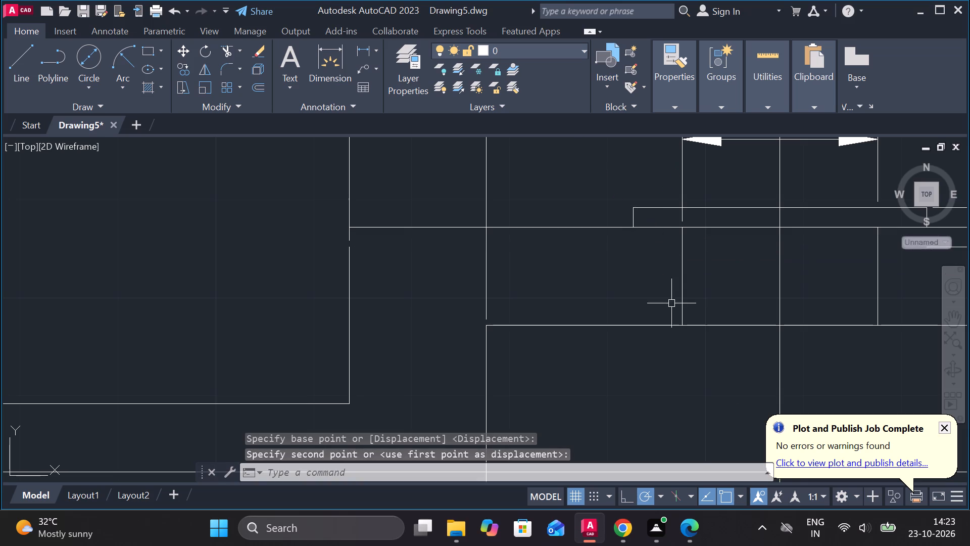
# Extend the fork's outer vertical edge and the upper wall's end edge up to the moved upper outer edge.
pyautogui.scroll(-2, 646, 320)
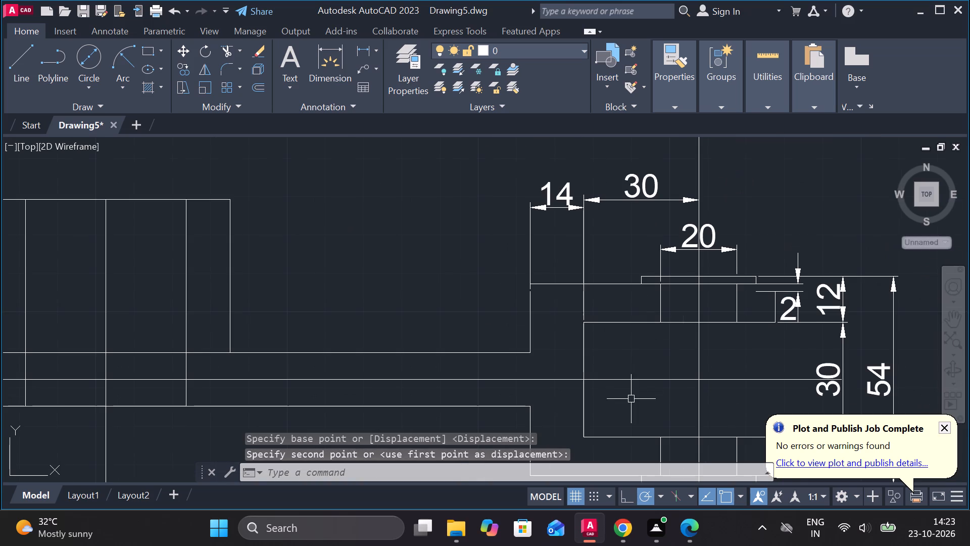
pyautogui.write('ex')
pyautogui.press('Return')
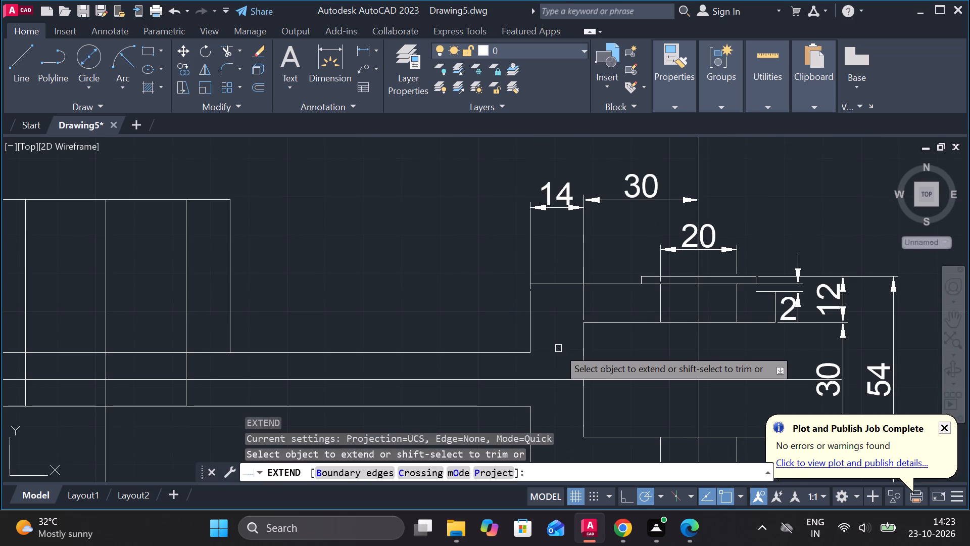
pyautogui.click(530, 321)
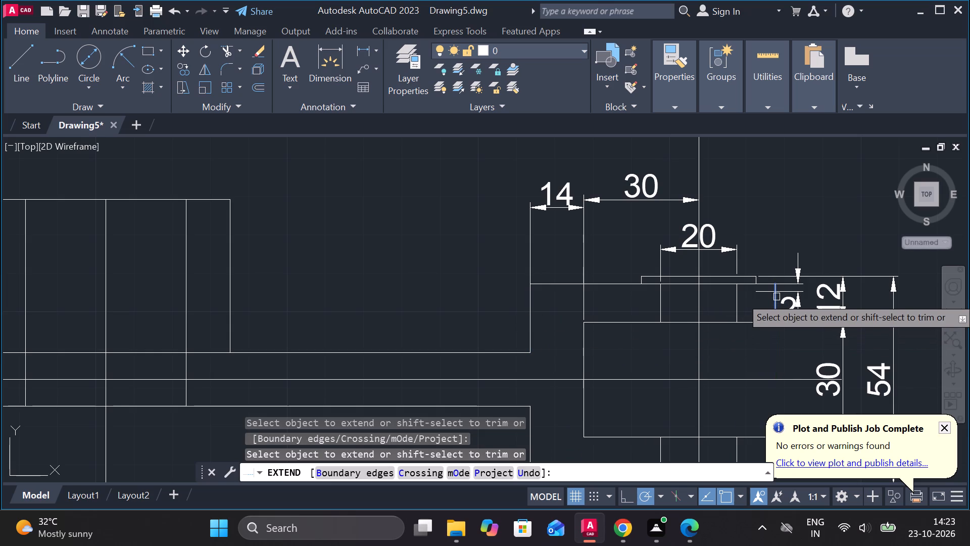
pyautogui.click(777, 297)
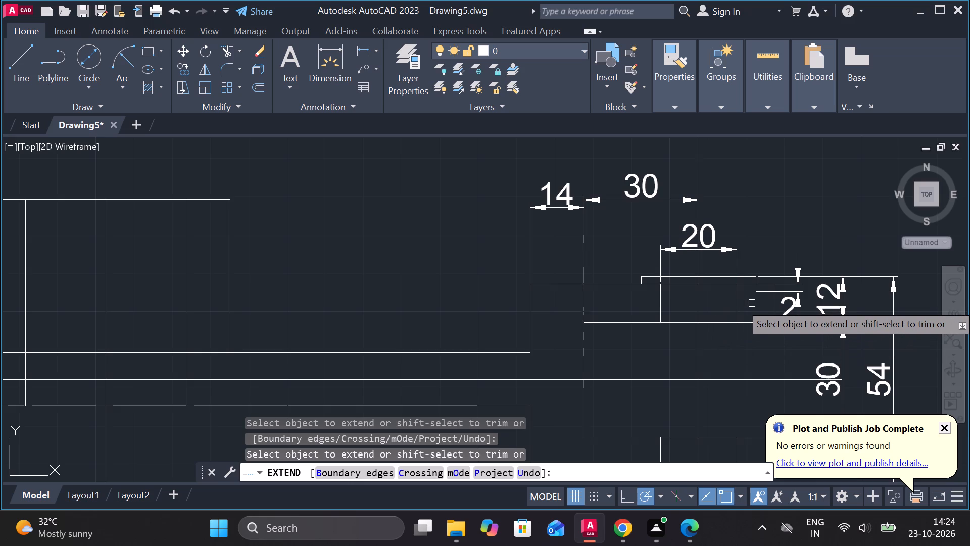
pyautogui.press('Escape')
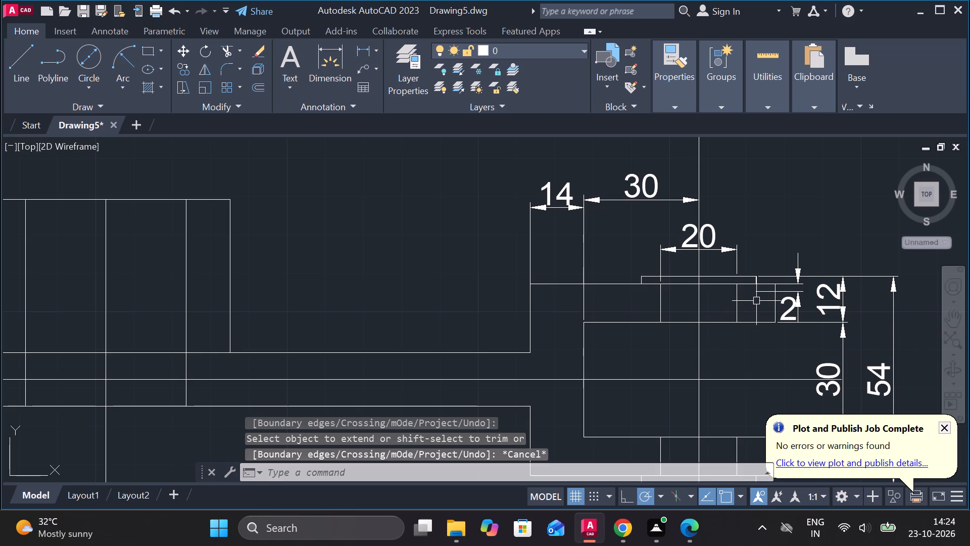
# Delete the outdated step-height dimension beside the end of the fork's upper wall.
pyautogui.click(788, 300)
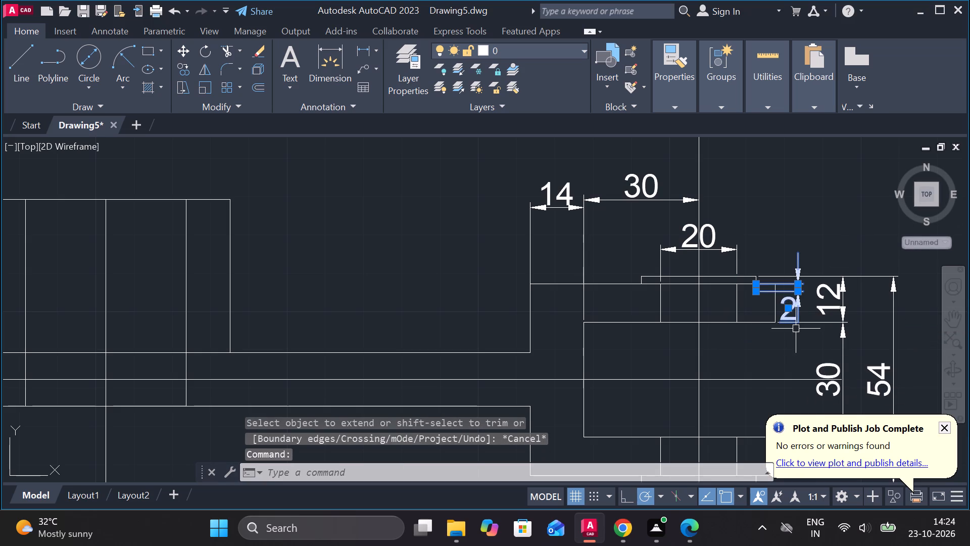
pyautogui.press('Delete')
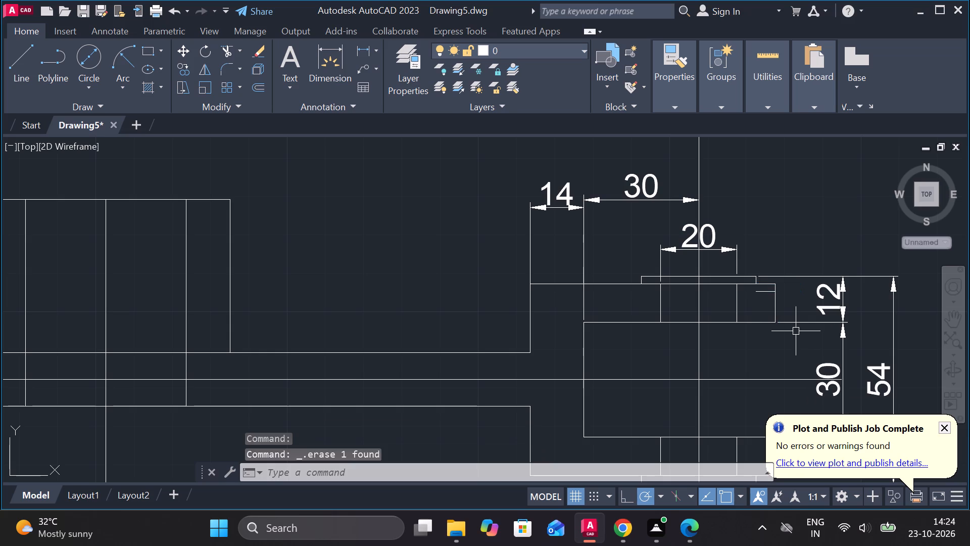
# Delete the leftover short horizontal edge inside the end of the fork's upper wall.
pyautogui.click(762, 292)
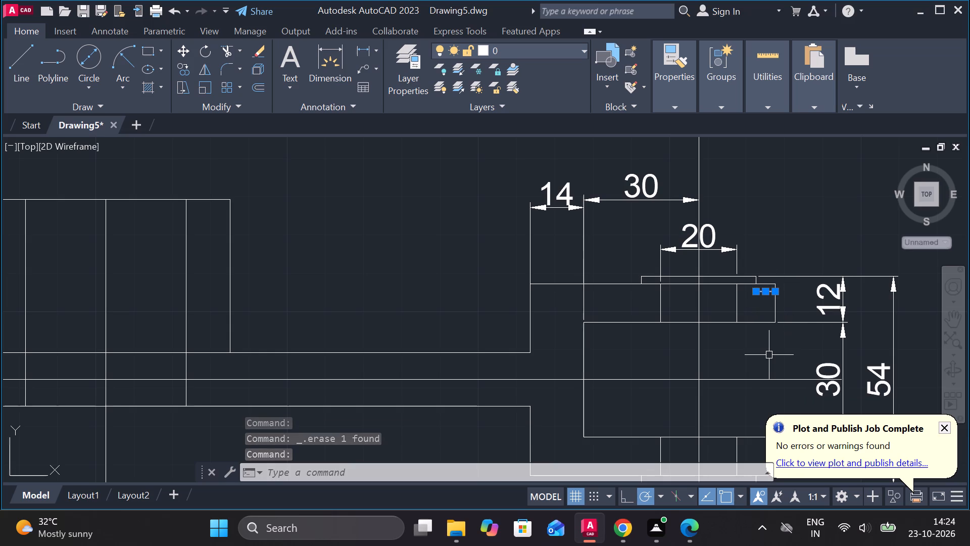
pyautogui.press('Delete')
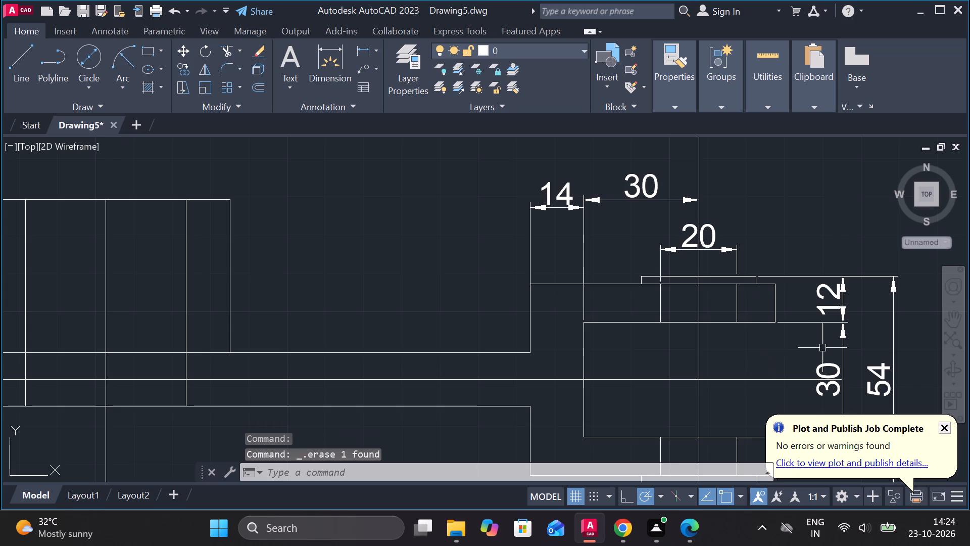
# Delete the outdated 12 dimension beside the end of the fork's upper wall.
pyautogui.click(826, 305)
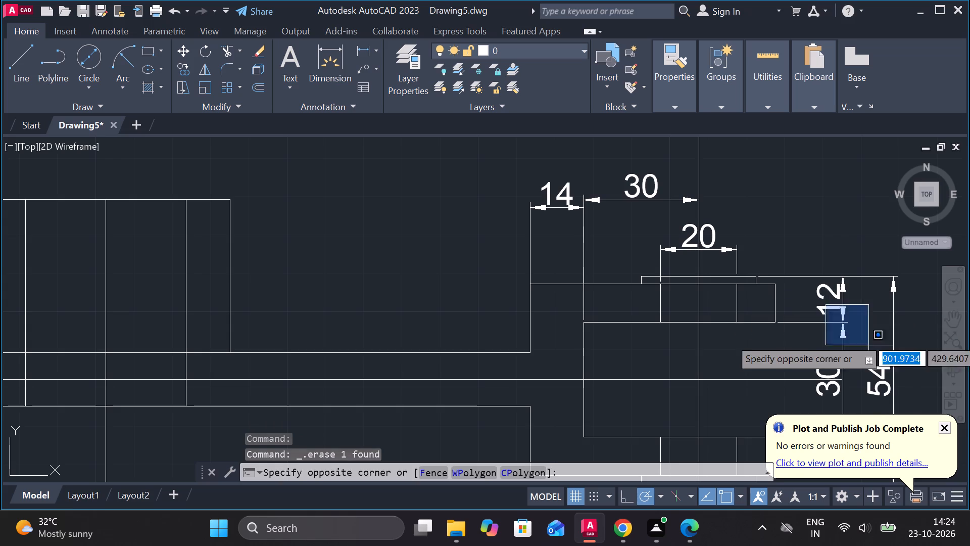
pyautogui.click(834, 312)
pyautogui.click(830, 310)
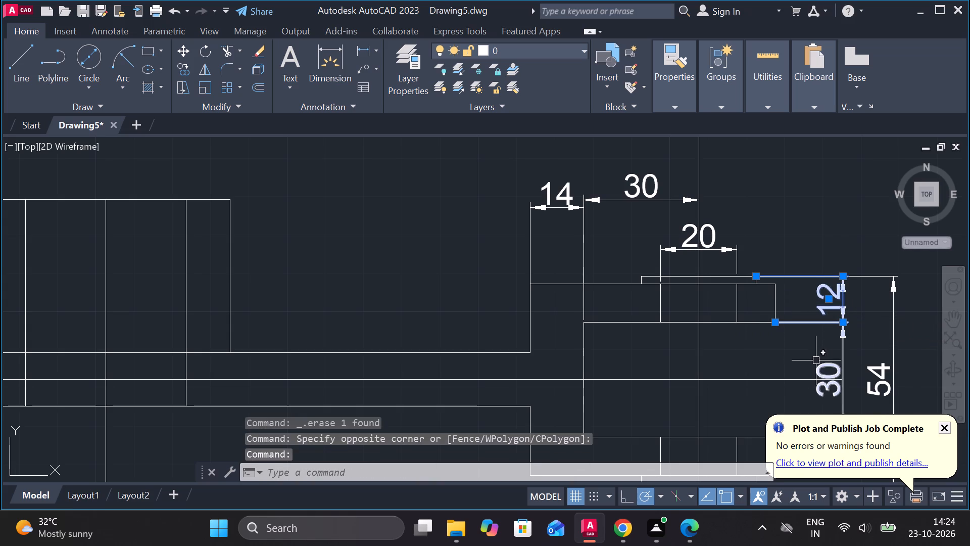
pyautogui.press('Delete')
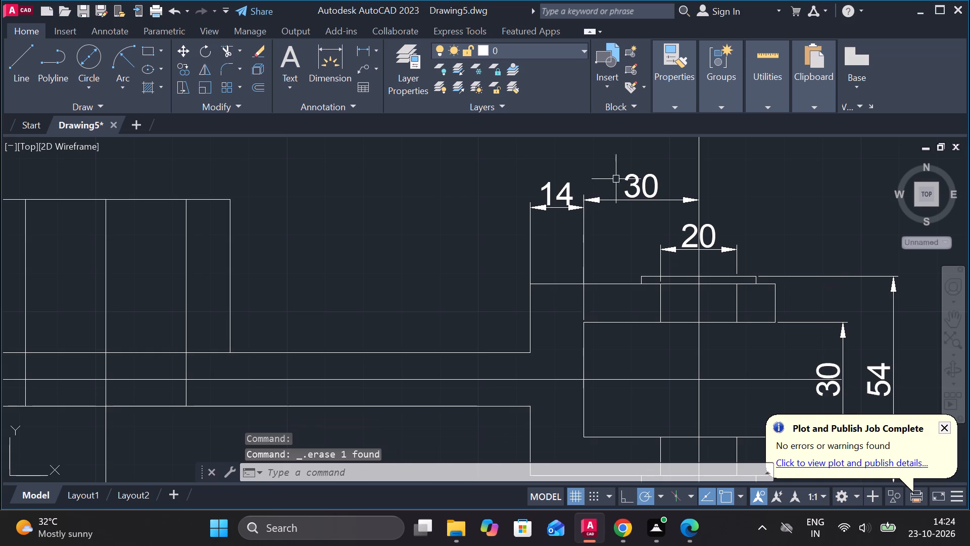
# Add a vertical linear dimension for the upper wall's thickness at its end edge, aligned with the 30 gap dimension.
pyautogui.click(362, 47)
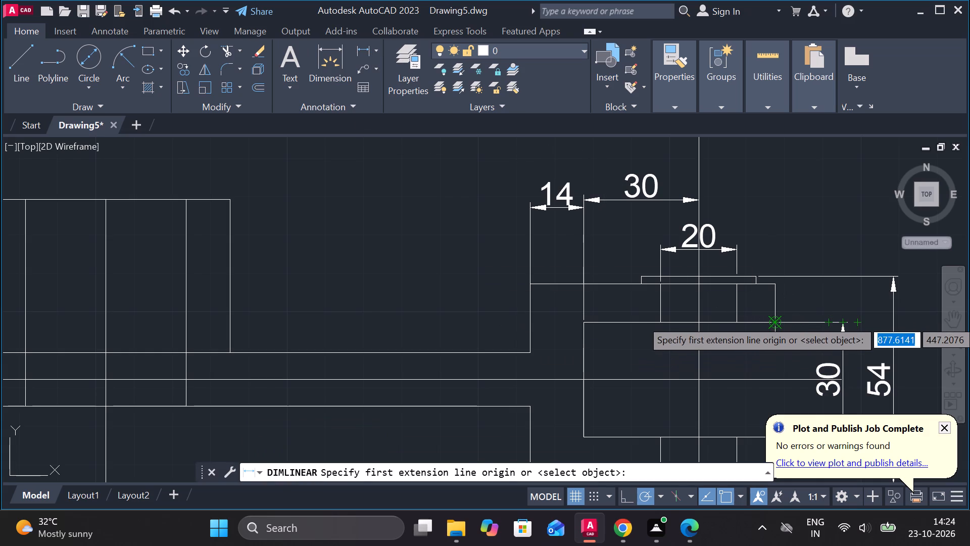
pyautogui.click(774, 320)
pyautogui.click(774, 286)
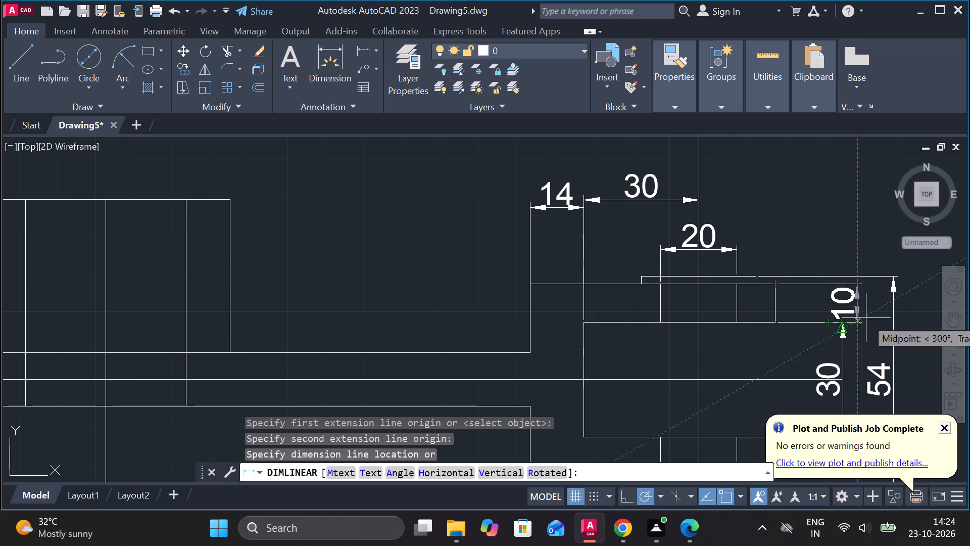
pyautogui.click(843, 324)
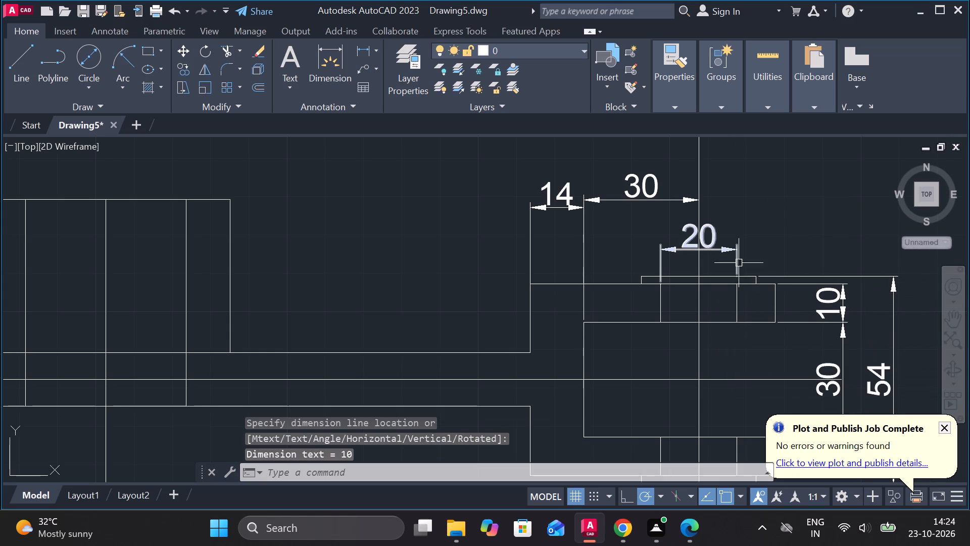
# Add a vertical linear dimension for the height of the raised step on the upper wall, just beyond the wall's end.
pyautogui.click(360, 51)
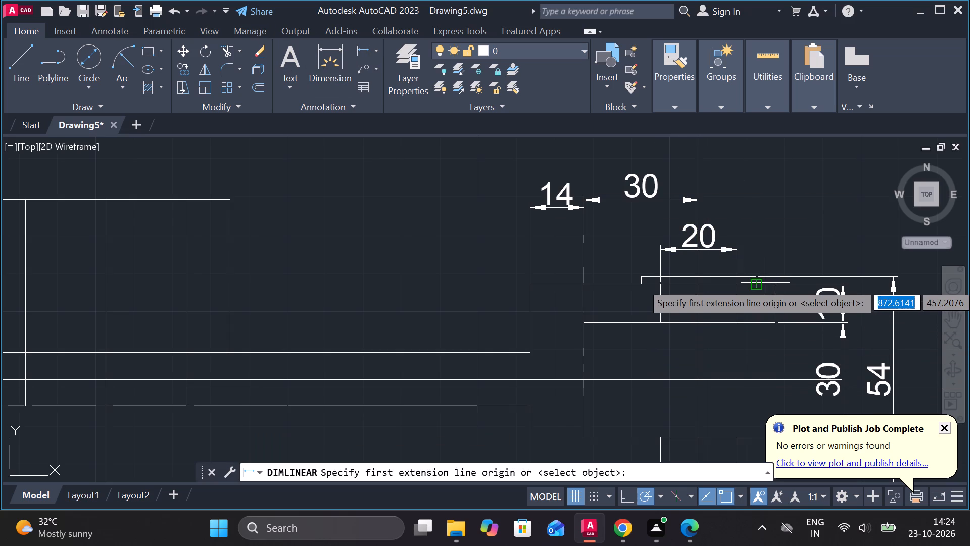
pyautogui.click(760, 274)
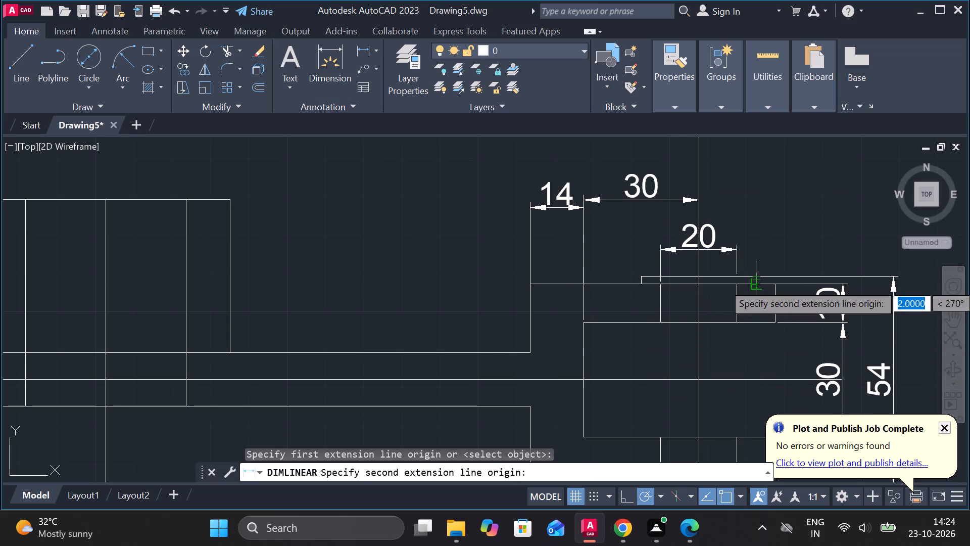
pyautogui.click(754, 283)
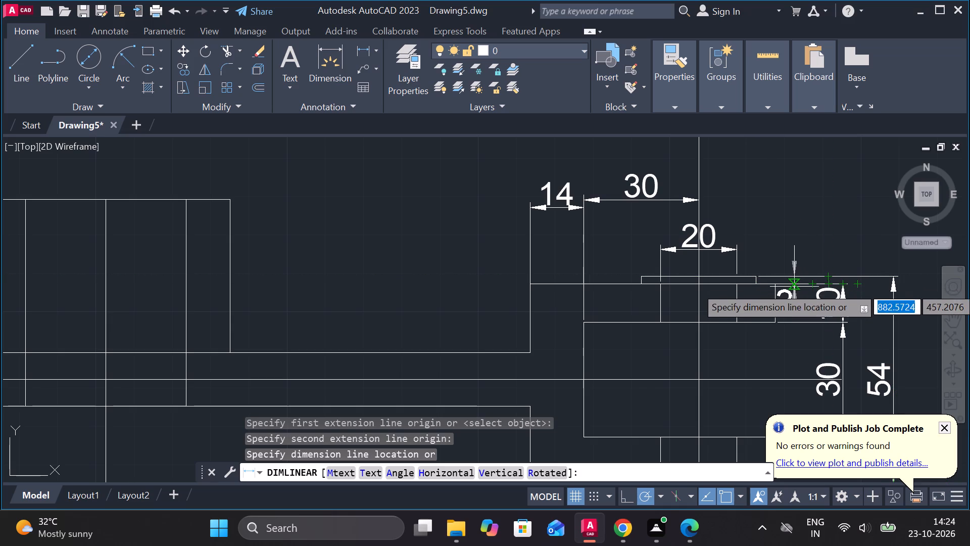
pyautogui.click(794, 287)
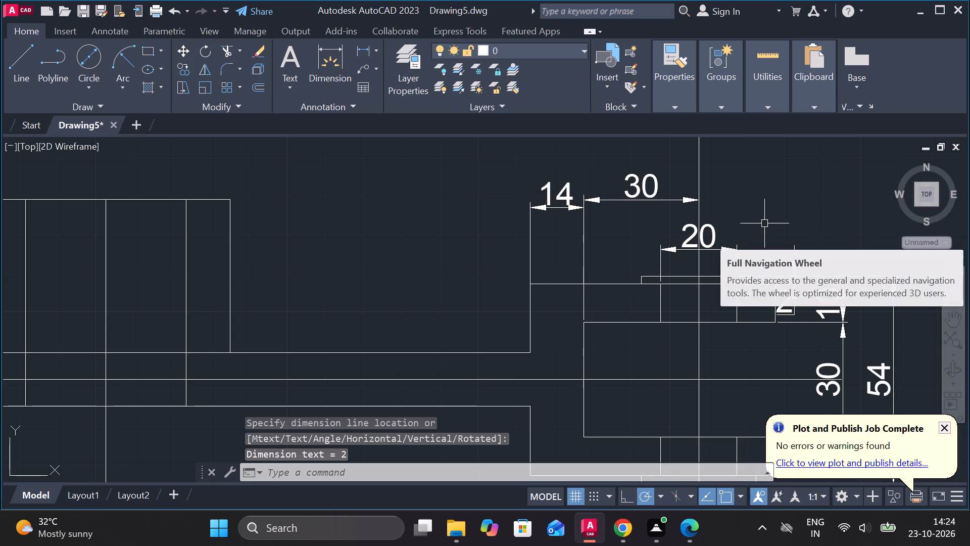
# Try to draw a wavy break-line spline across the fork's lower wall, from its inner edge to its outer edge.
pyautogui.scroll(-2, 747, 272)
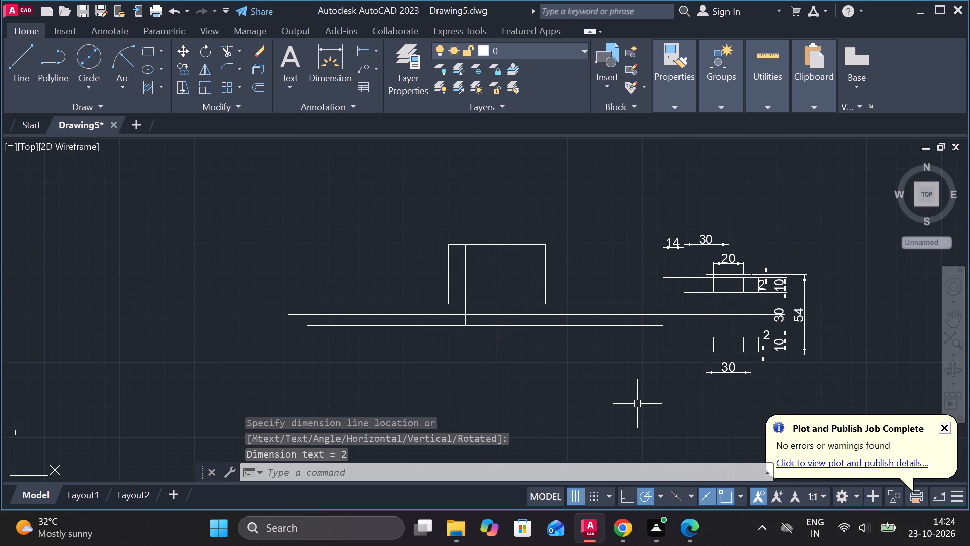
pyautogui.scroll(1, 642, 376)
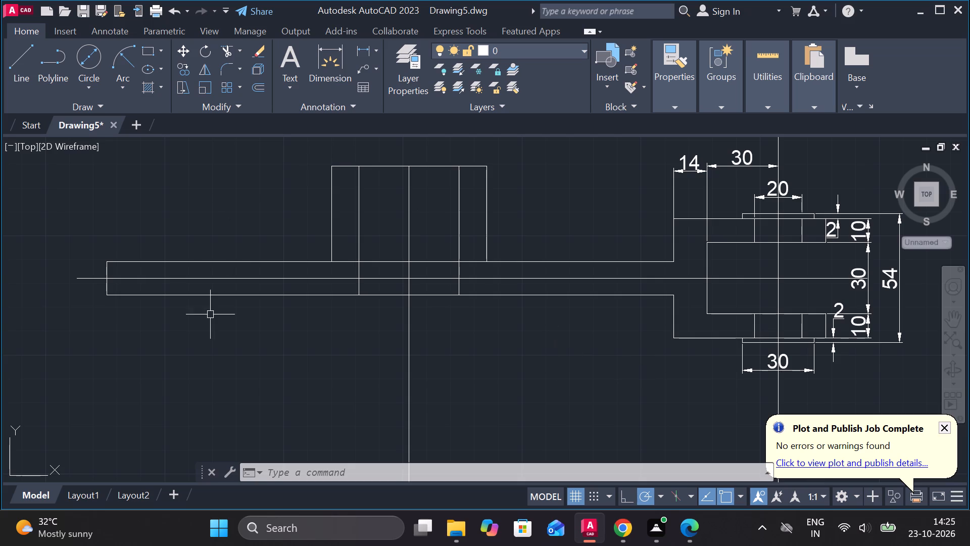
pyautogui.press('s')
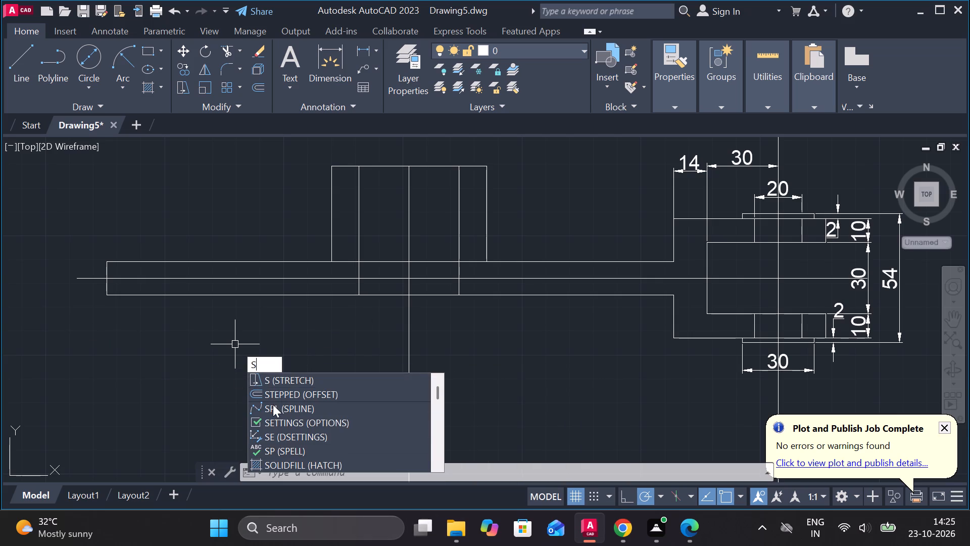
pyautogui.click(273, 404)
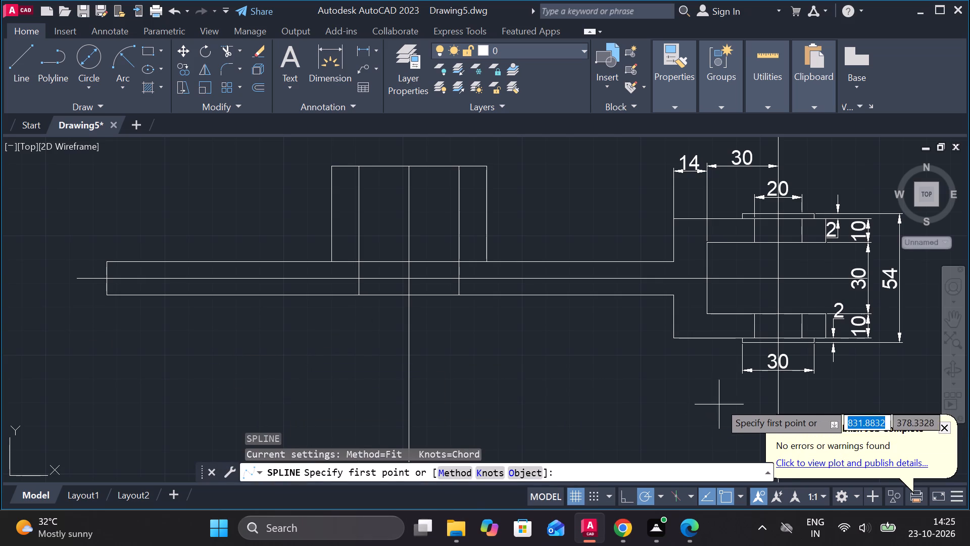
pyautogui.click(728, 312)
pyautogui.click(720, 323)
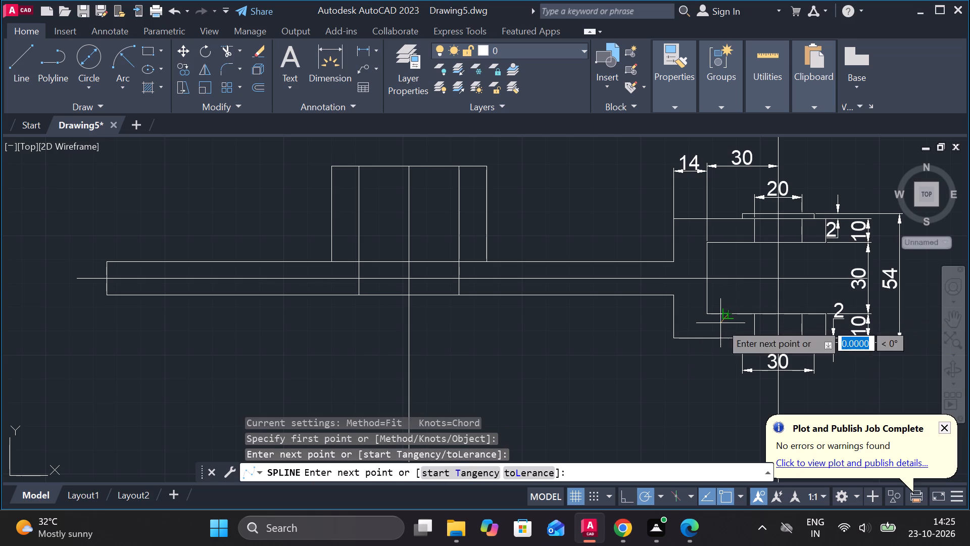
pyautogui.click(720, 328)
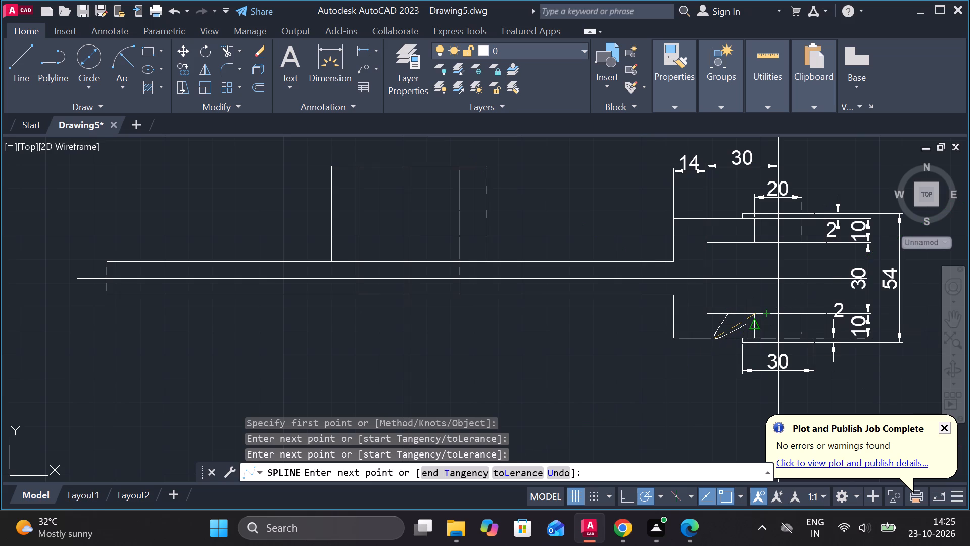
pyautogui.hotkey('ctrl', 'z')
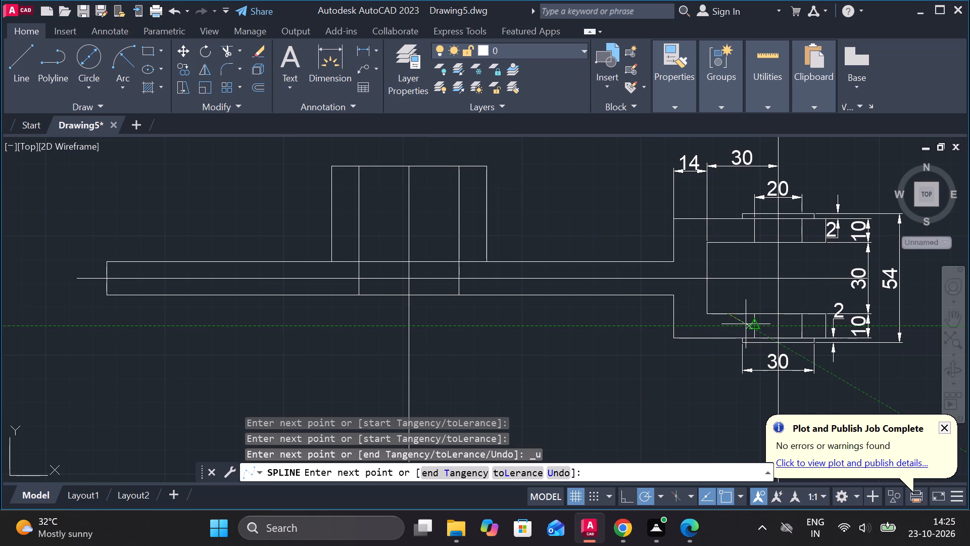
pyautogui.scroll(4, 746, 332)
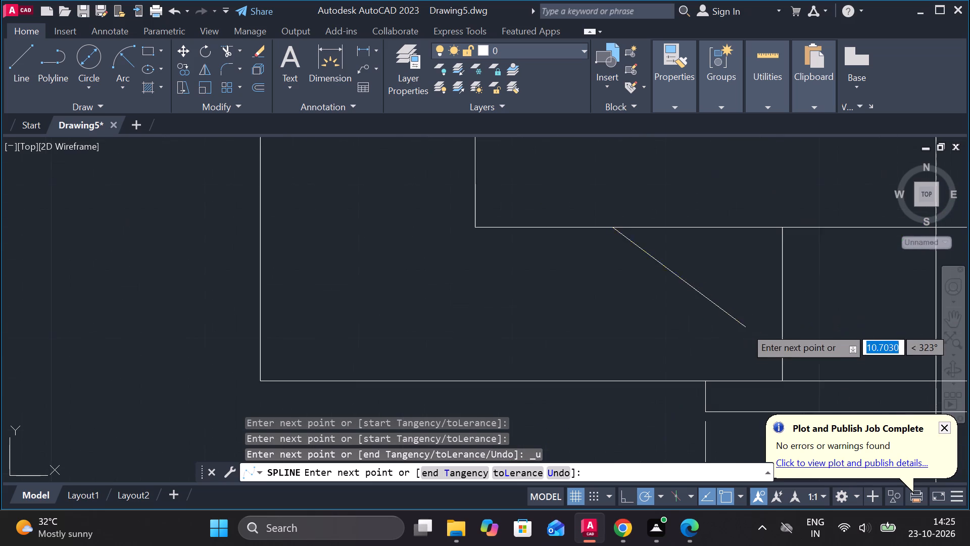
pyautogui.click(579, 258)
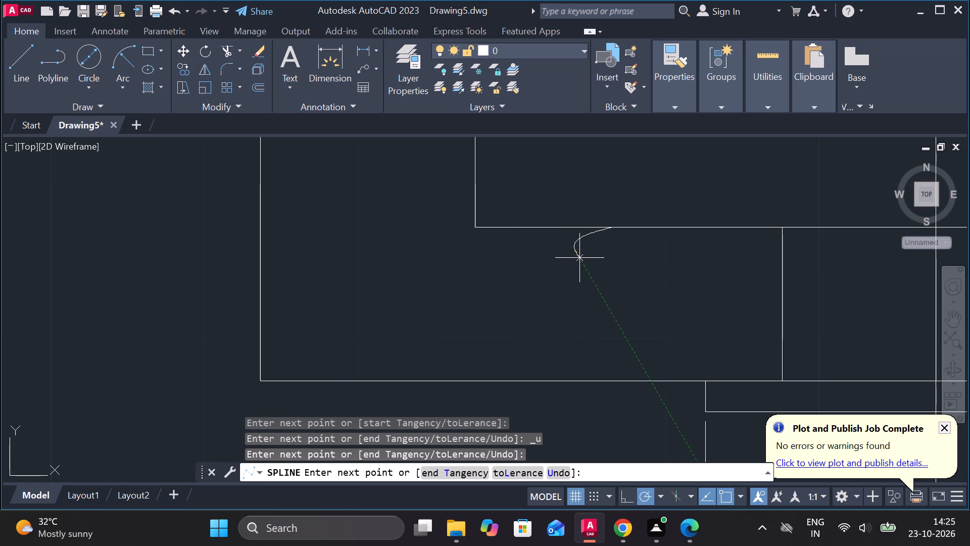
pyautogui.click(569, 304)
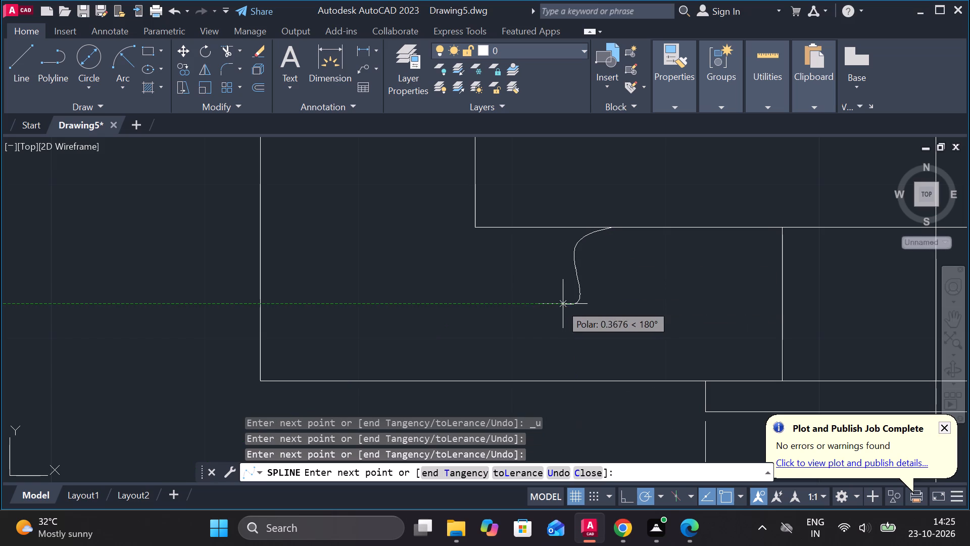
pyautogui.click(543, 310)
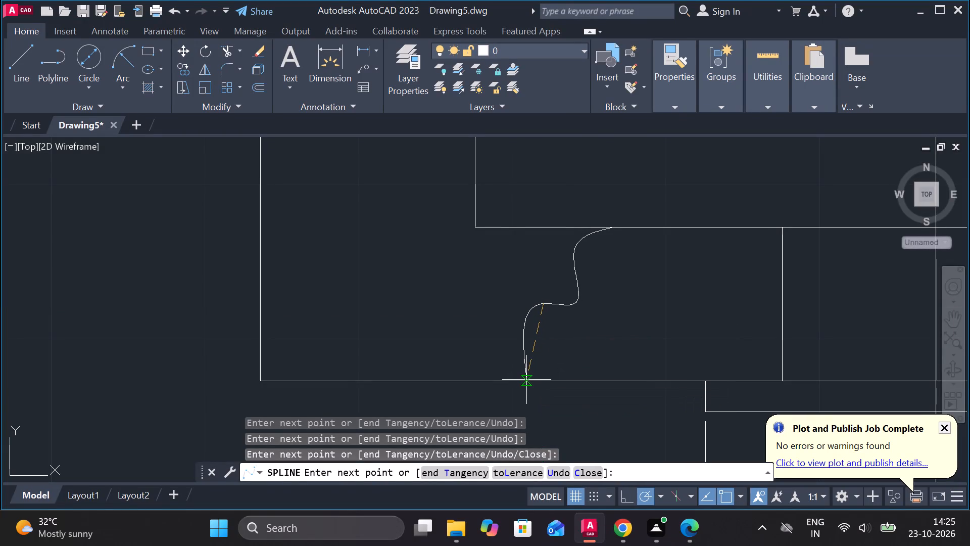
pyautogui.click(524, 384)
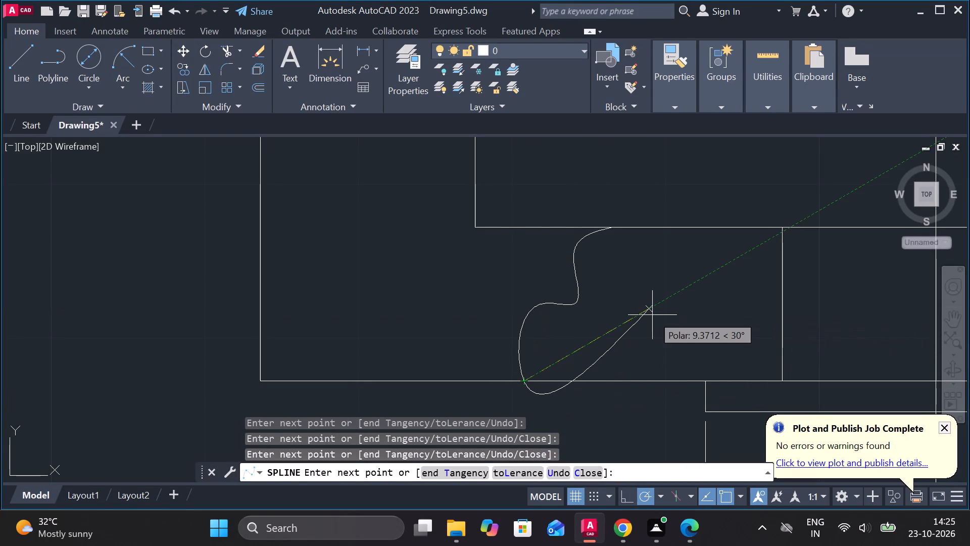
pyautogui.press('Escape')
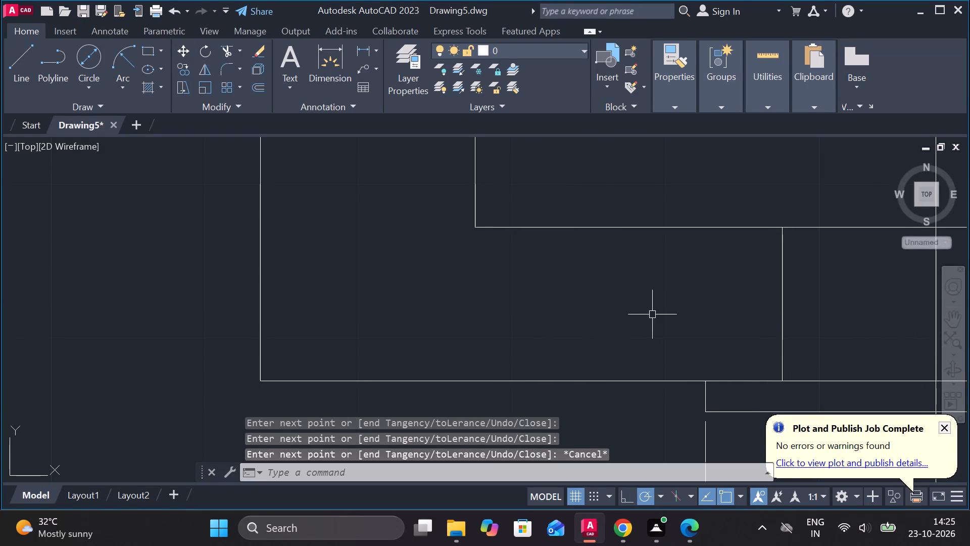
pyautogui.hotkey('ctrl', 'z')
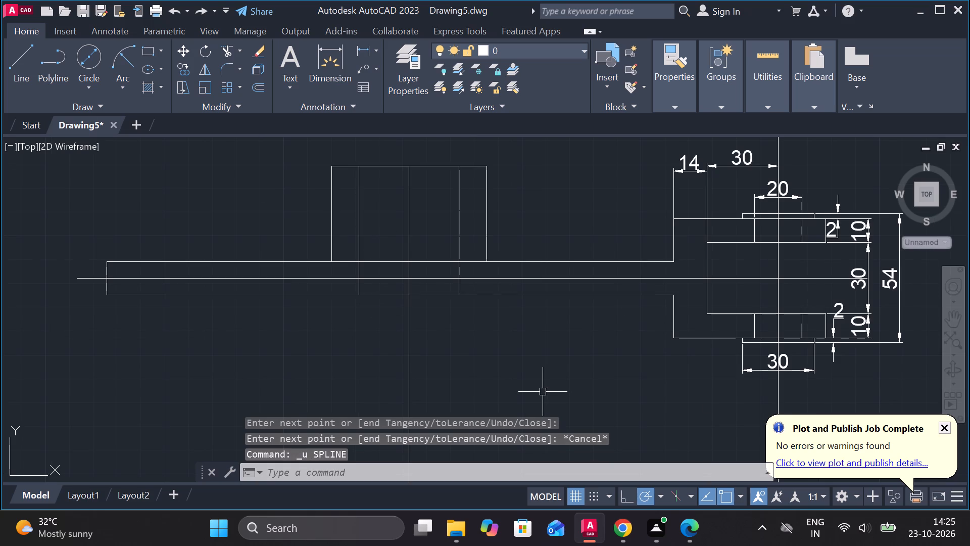
# Draw a wavy break-line spline across the fork's lower wall, from inner to outer edge, between the inner corner and the hole.
pyautogui.press('s')
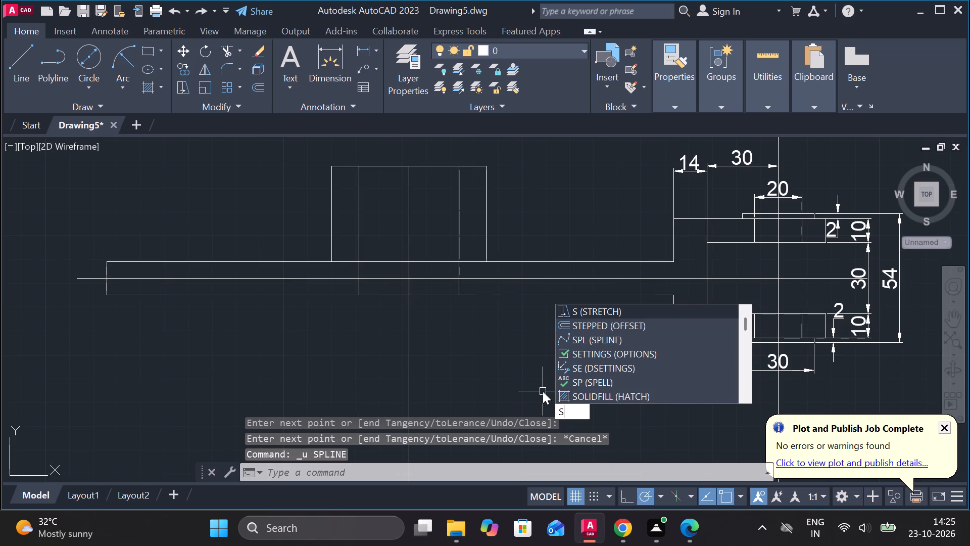
pyautogui.click(603, 341)
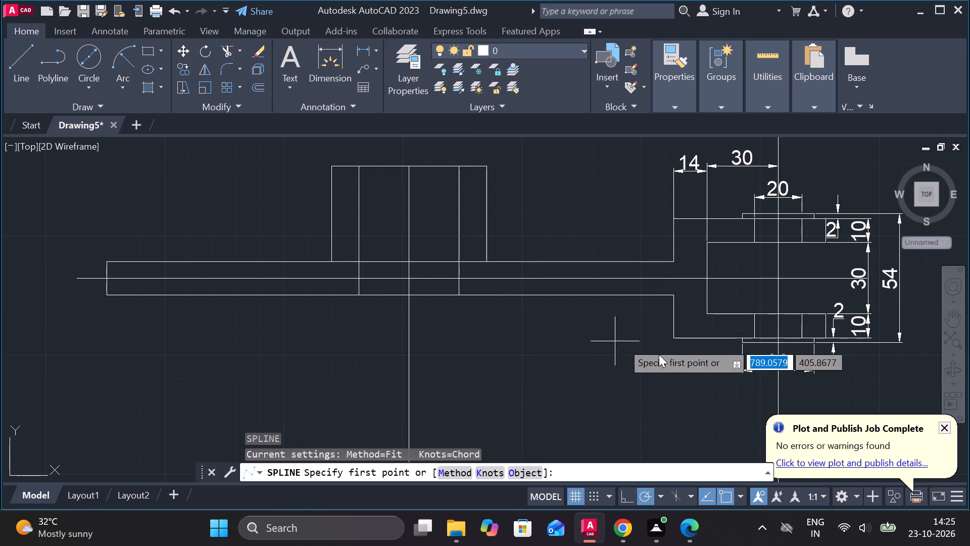
pyautogui.scroll(4, 744, 331)
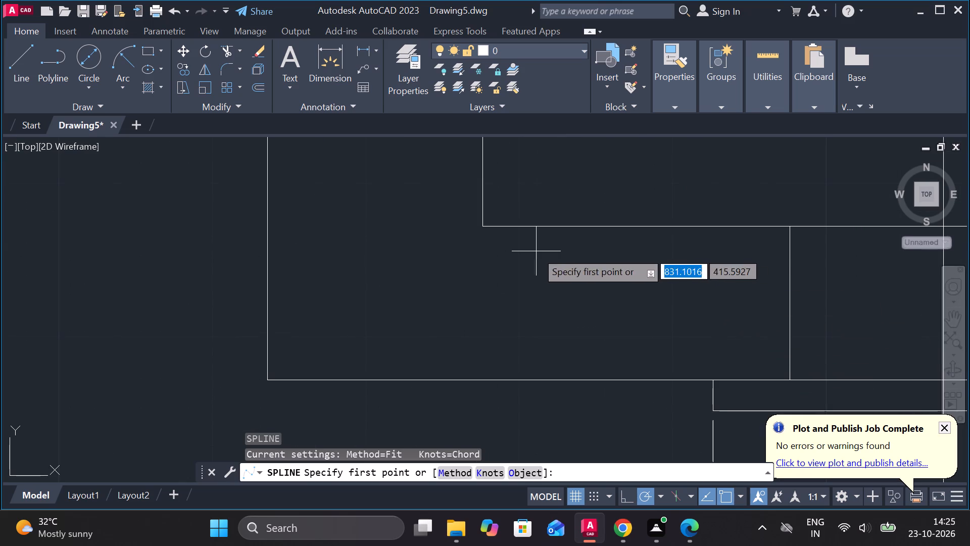
pyautogui.click(600, 230)
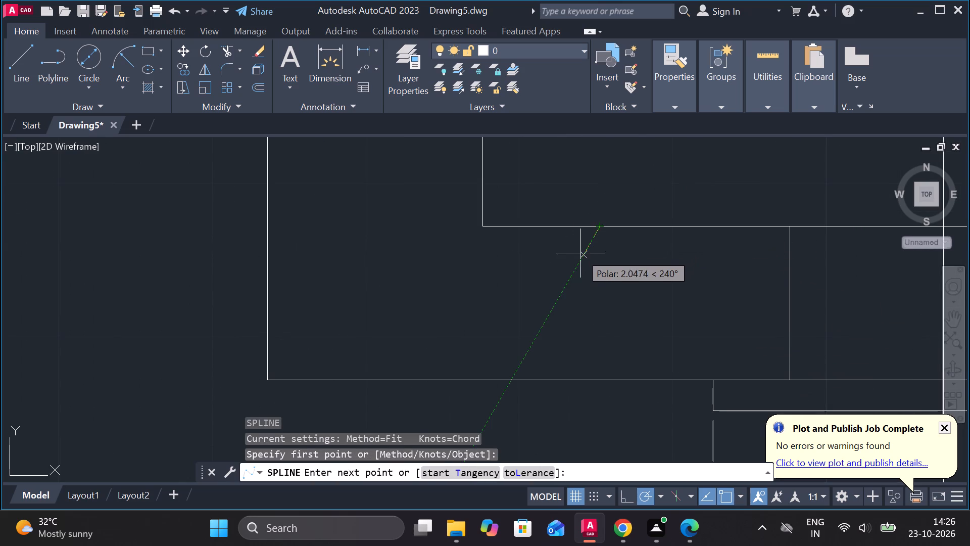
pyautogui.click(568, 258)
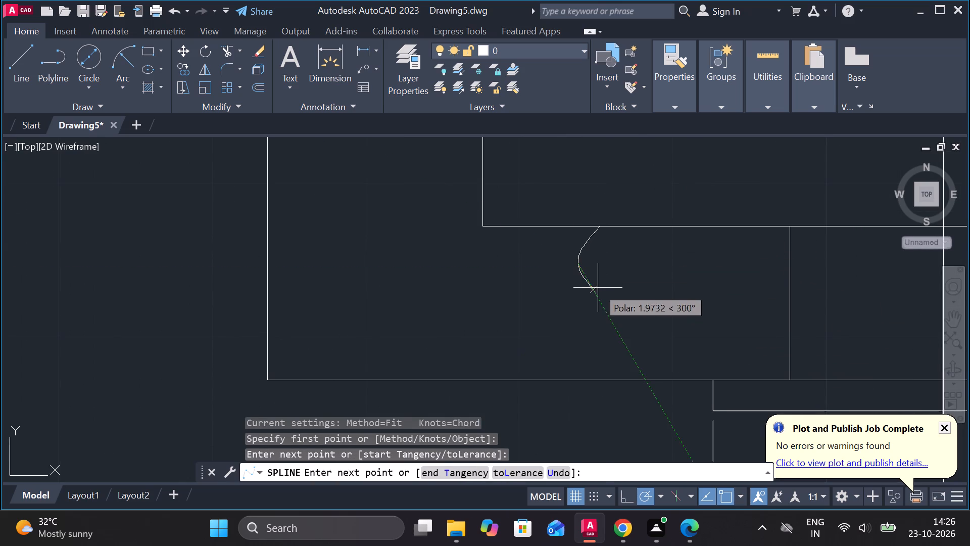
pyautogui.click(598, 288)
pyautogui.click(545, 317)
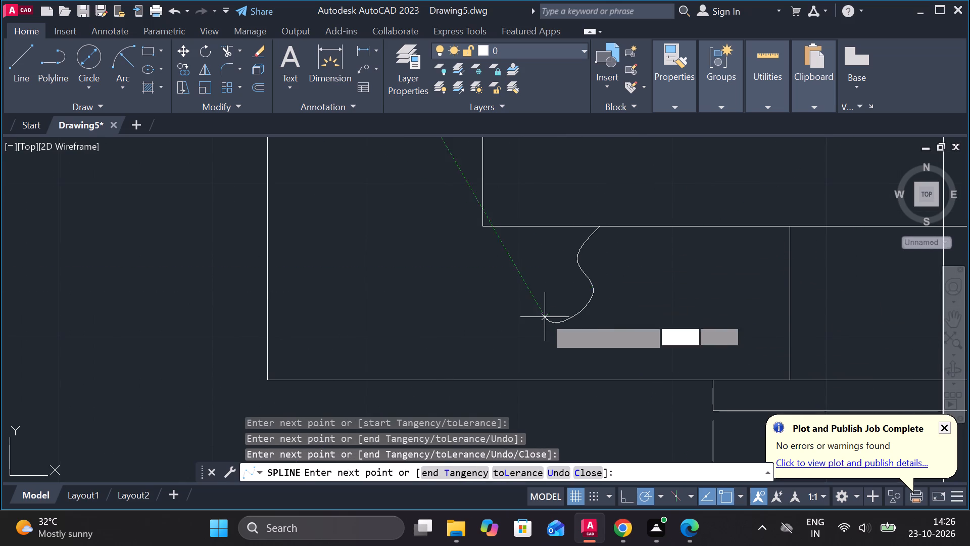
pyautogui.click(542, 349)
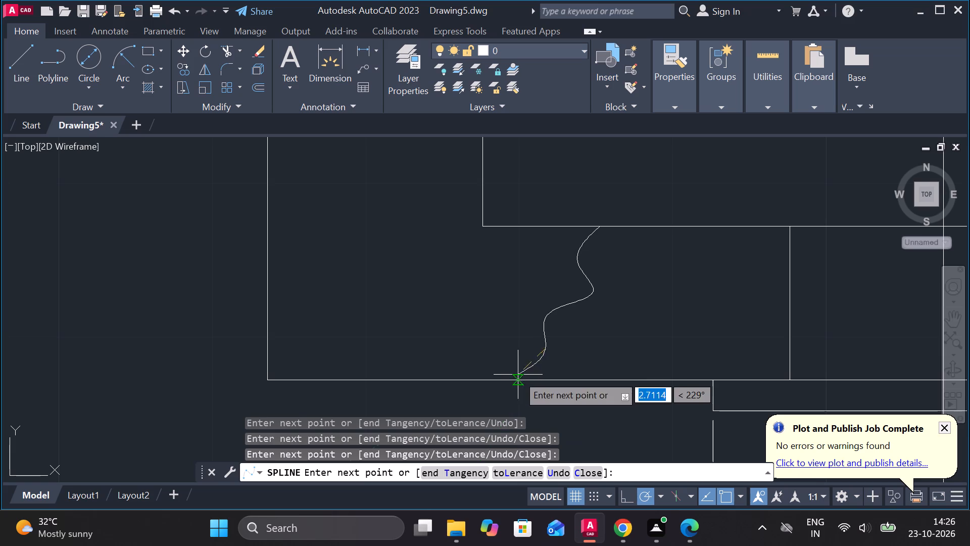
pyautogui.click(515, 379)
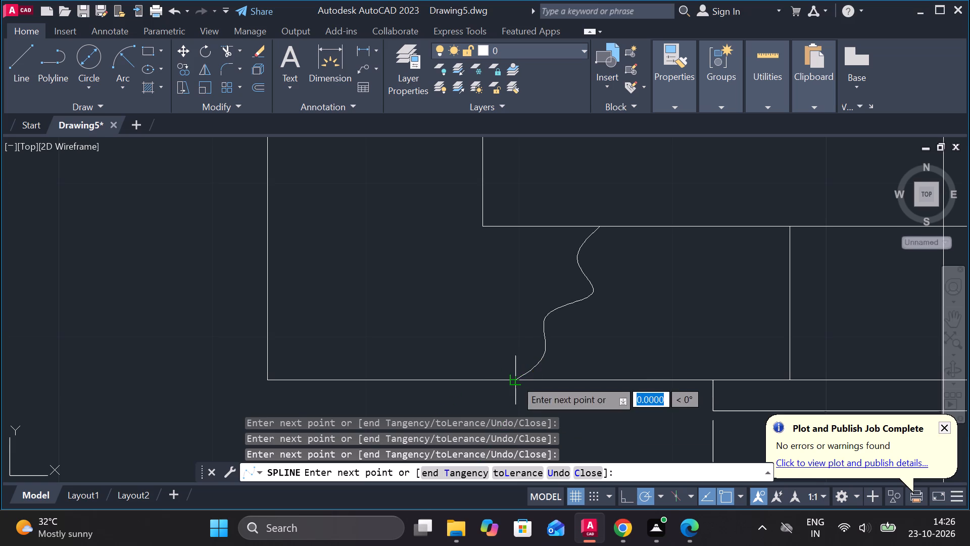
pyautogui.press('Return')
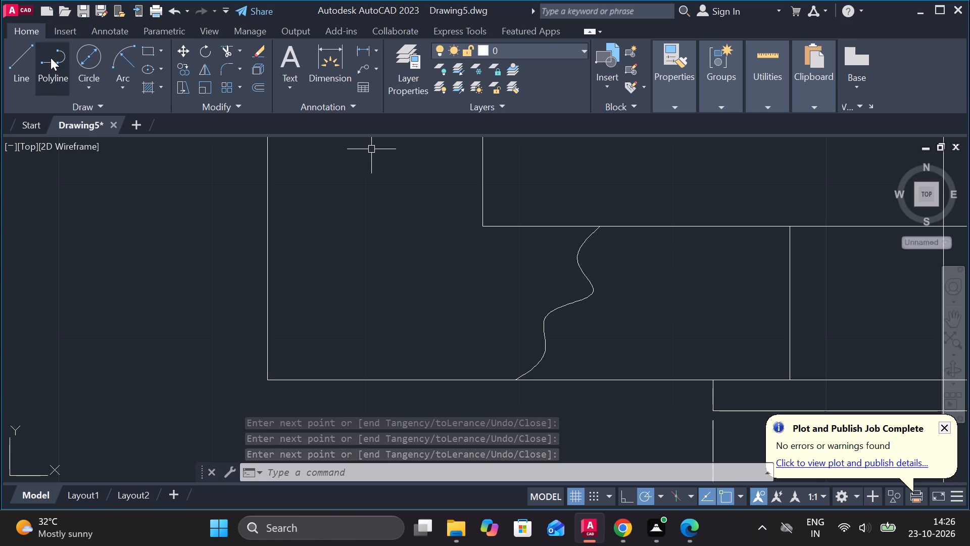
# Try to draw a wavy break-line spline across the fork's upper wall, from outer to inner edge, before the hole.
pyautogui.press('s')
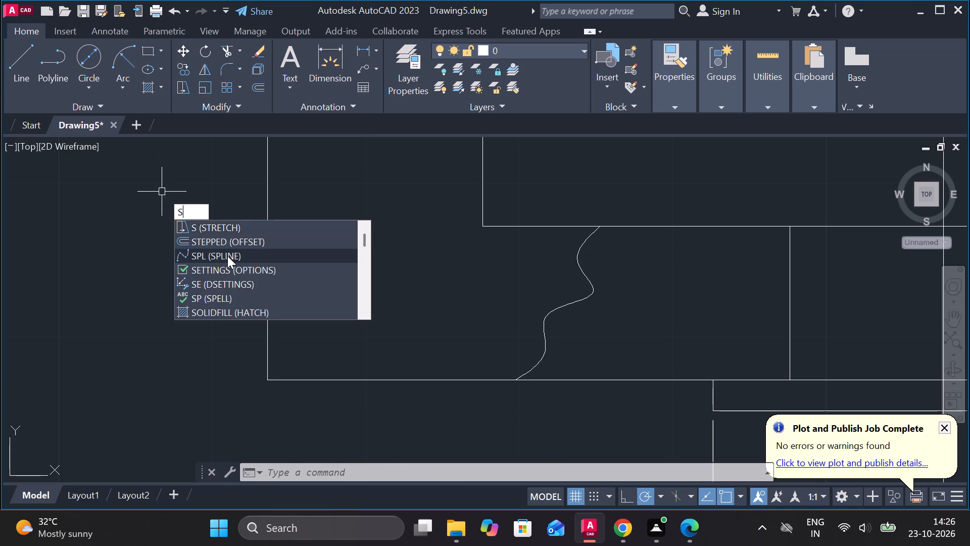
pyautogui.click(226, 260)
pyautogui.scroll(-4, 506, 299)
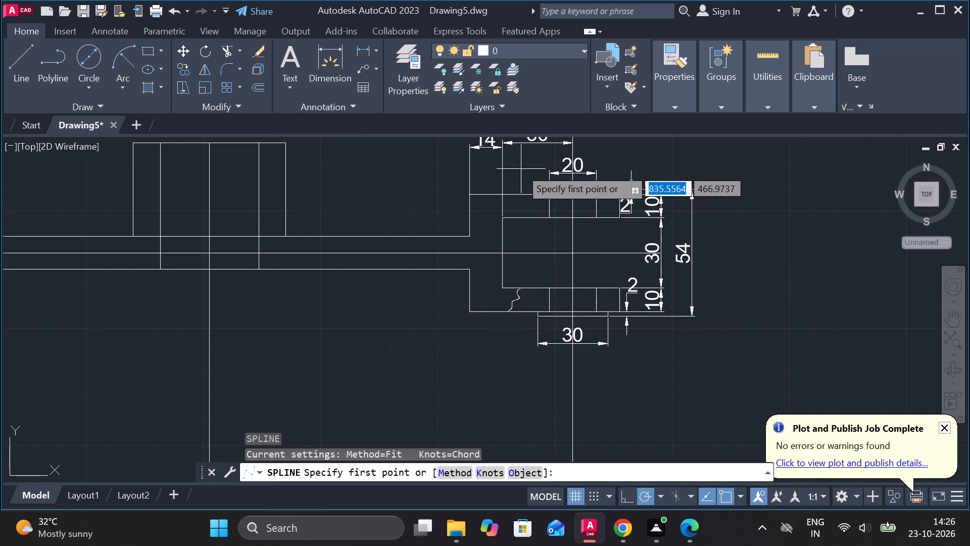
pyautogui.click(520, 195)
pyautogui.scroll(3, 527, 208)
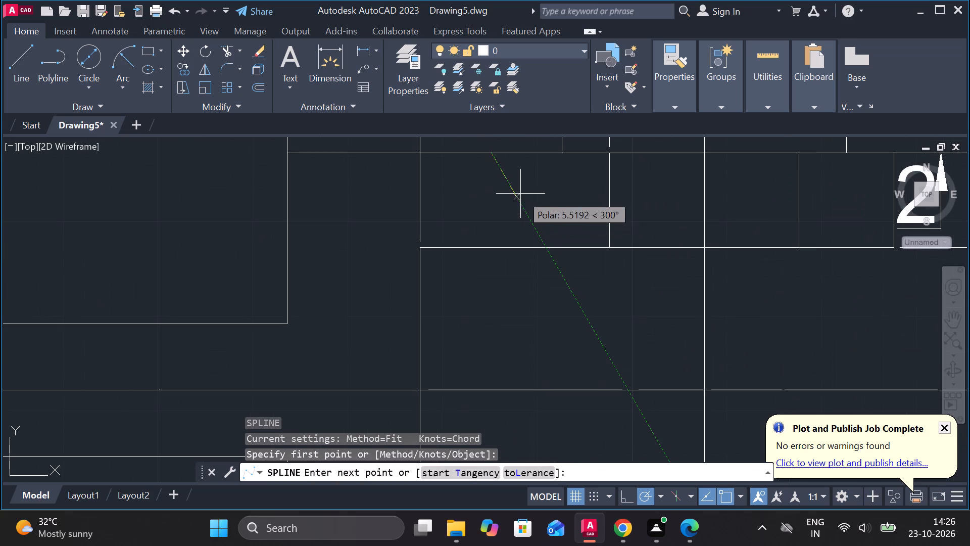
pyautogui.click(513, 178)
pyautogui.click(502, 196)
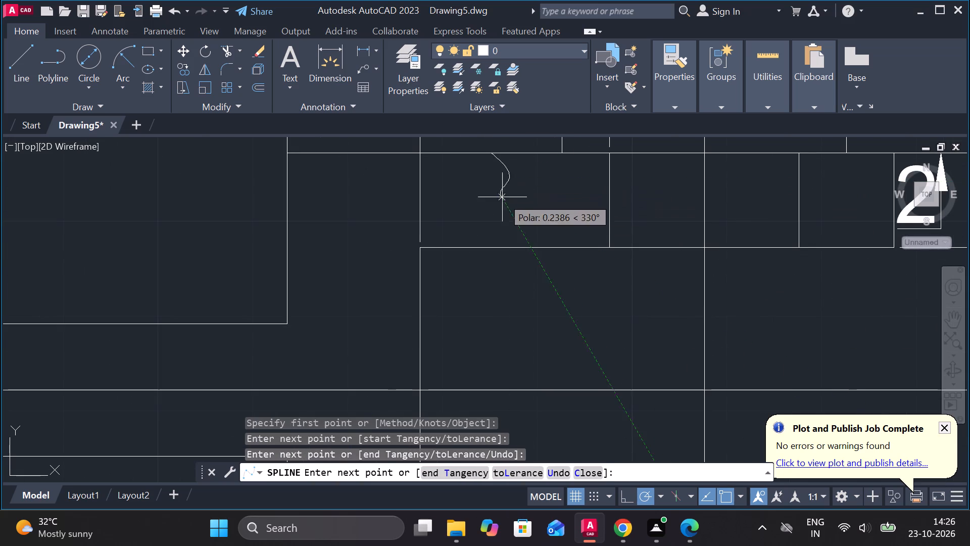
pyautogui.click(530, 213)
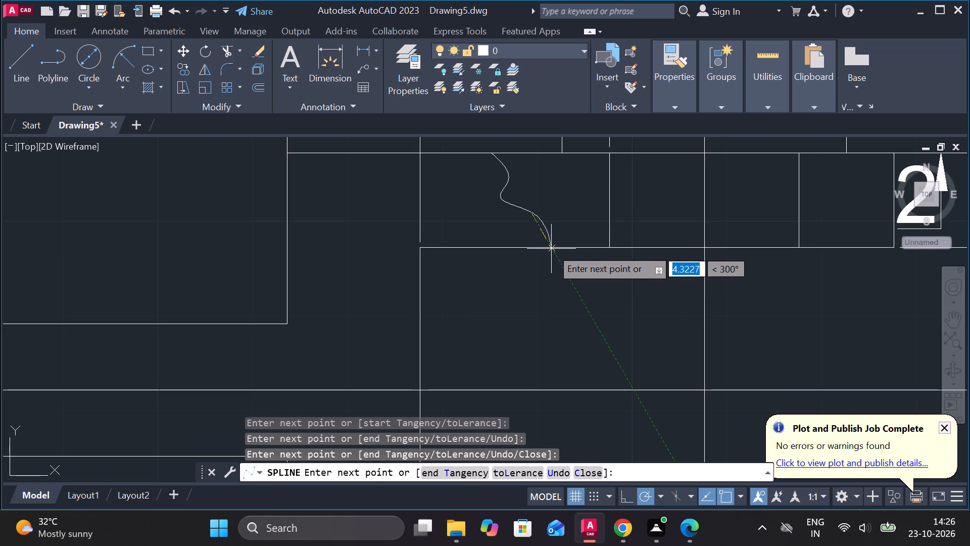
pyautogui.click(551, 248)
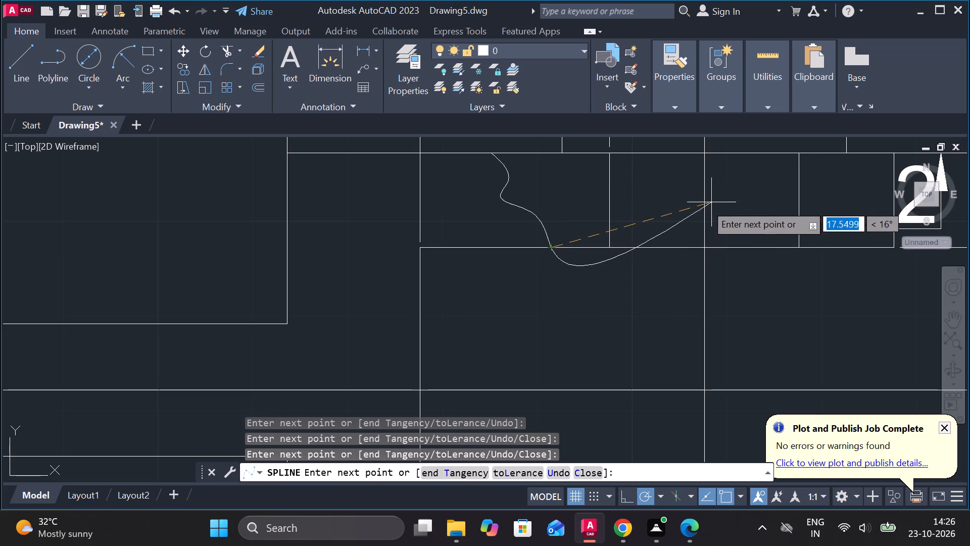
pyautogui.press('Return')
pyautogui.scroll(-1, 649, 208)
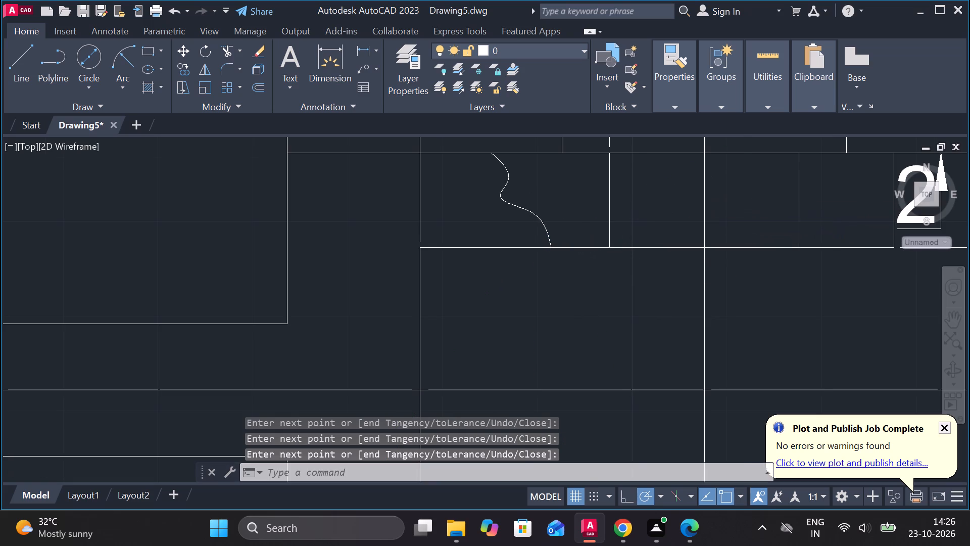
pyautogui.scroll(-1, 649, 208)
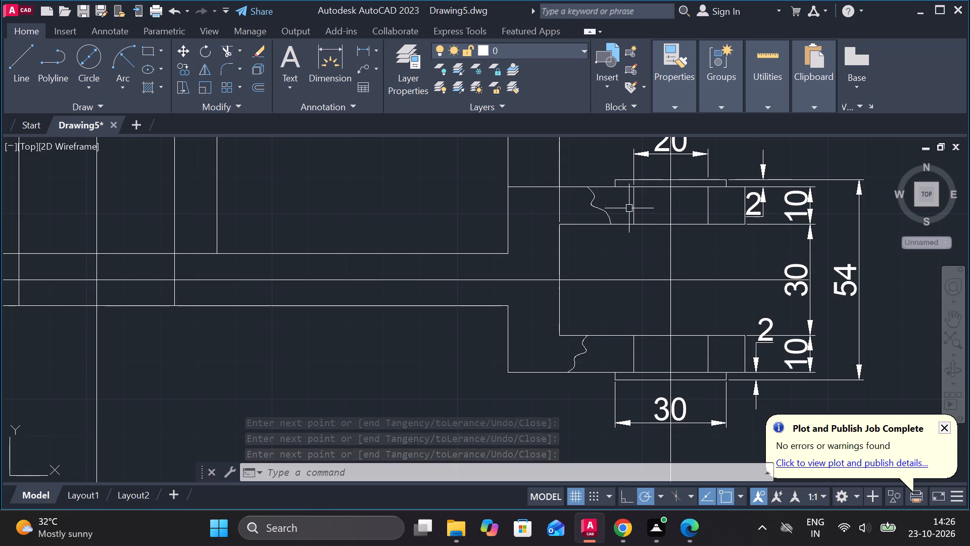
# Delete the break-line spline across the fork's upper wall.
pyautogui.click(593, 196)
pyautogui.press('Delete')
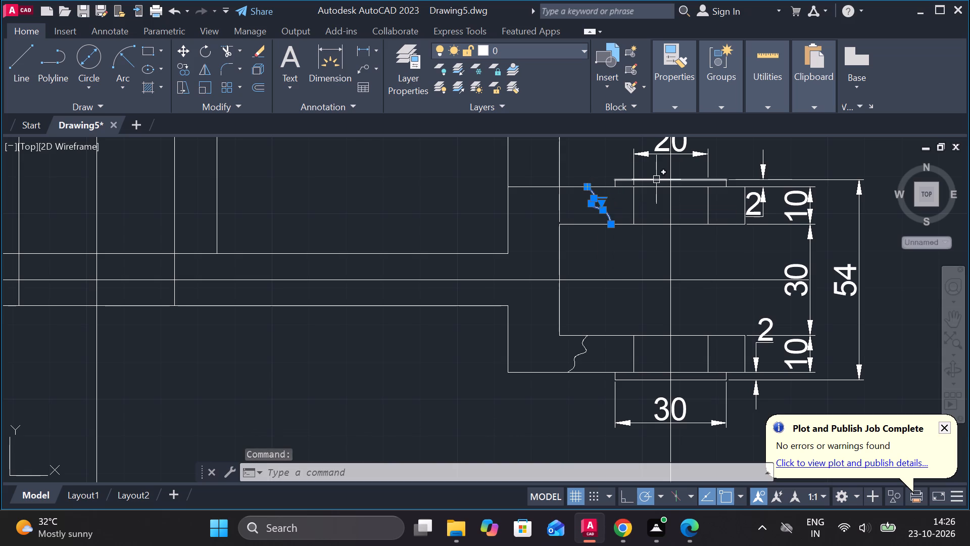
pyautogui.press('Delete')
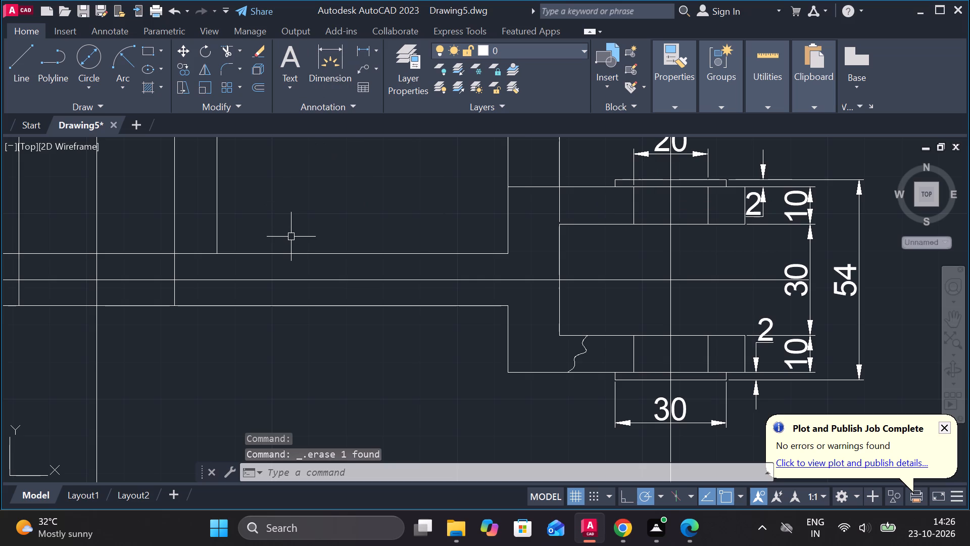
# Draw a wavy break-line spline across the fork's upper wall, starting on the inner edge in line with the lower break line's inner end.
pyautogui.press('s')
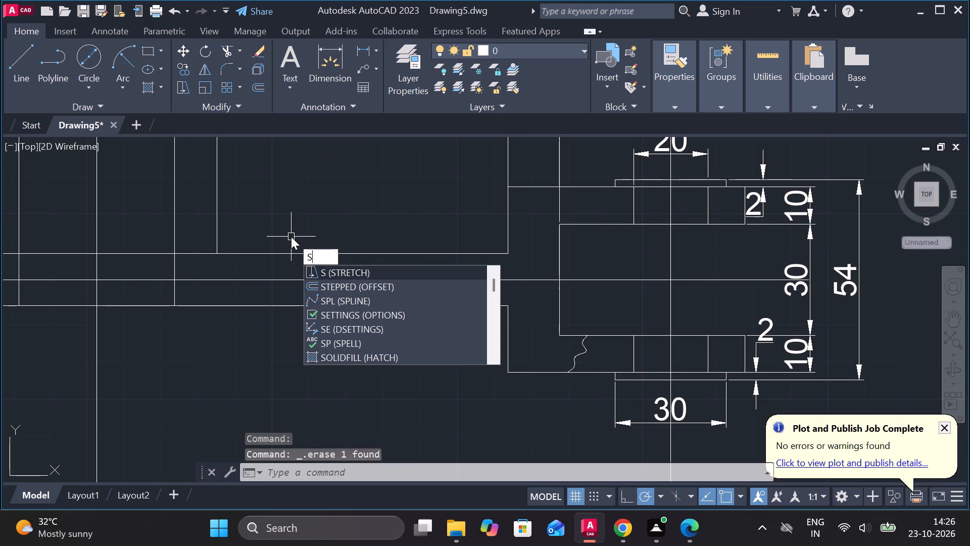
pyautogui.click(368, 295)
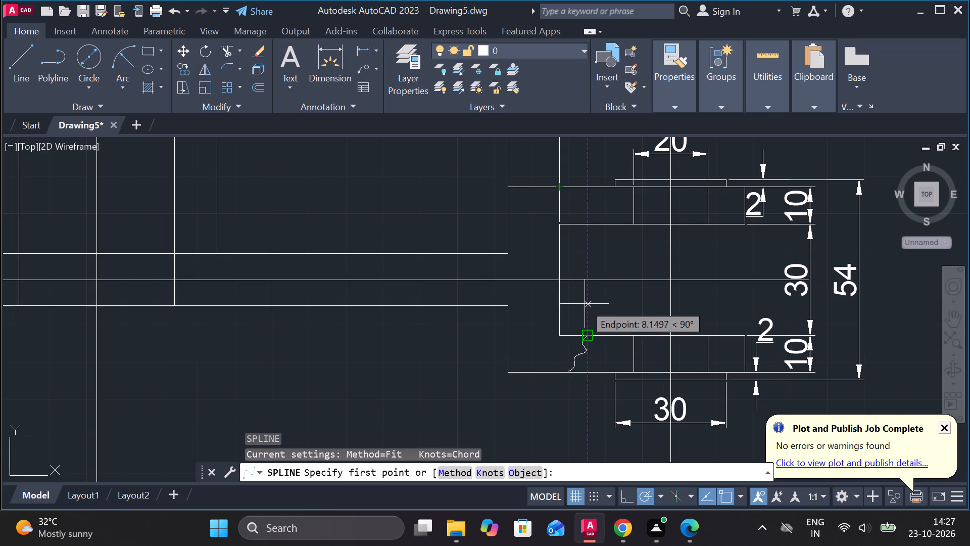
pyautogui.click(587, 224)
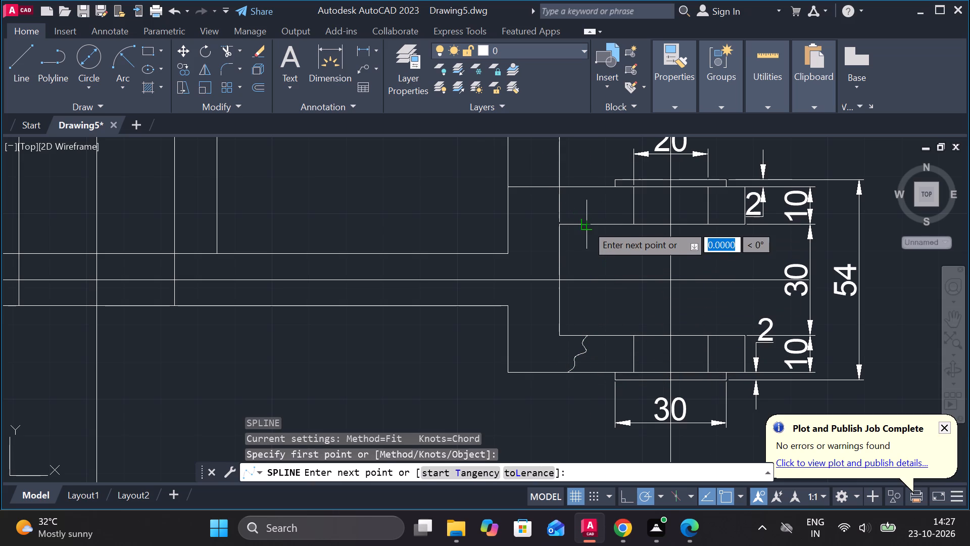
pyautogui.click(580, 209)
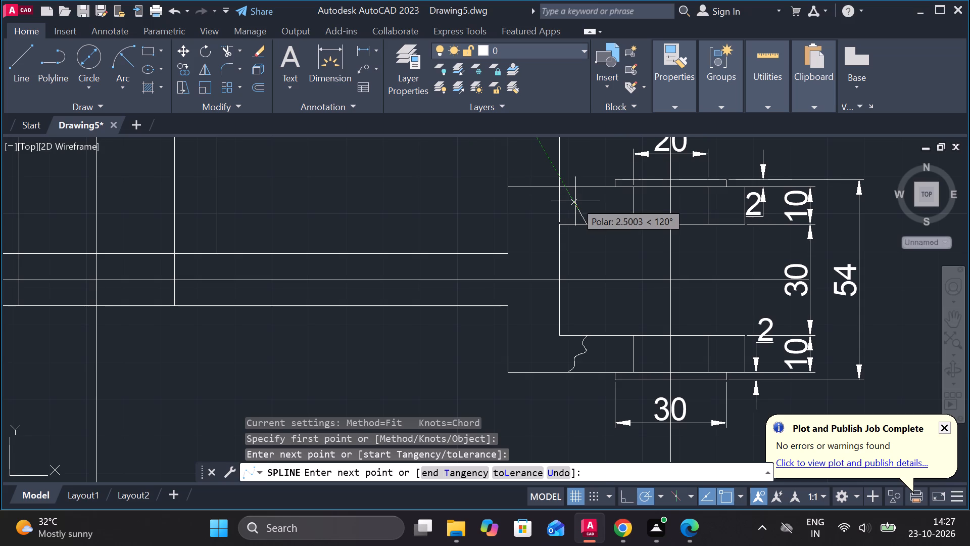
pyautogui.click(575, 201)
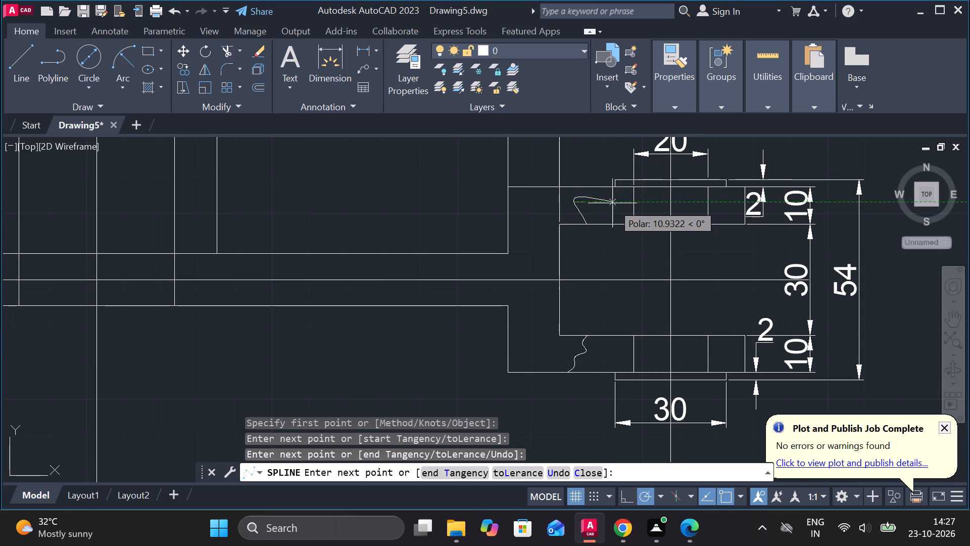
pyautogui.scroll(3, 600, 202)
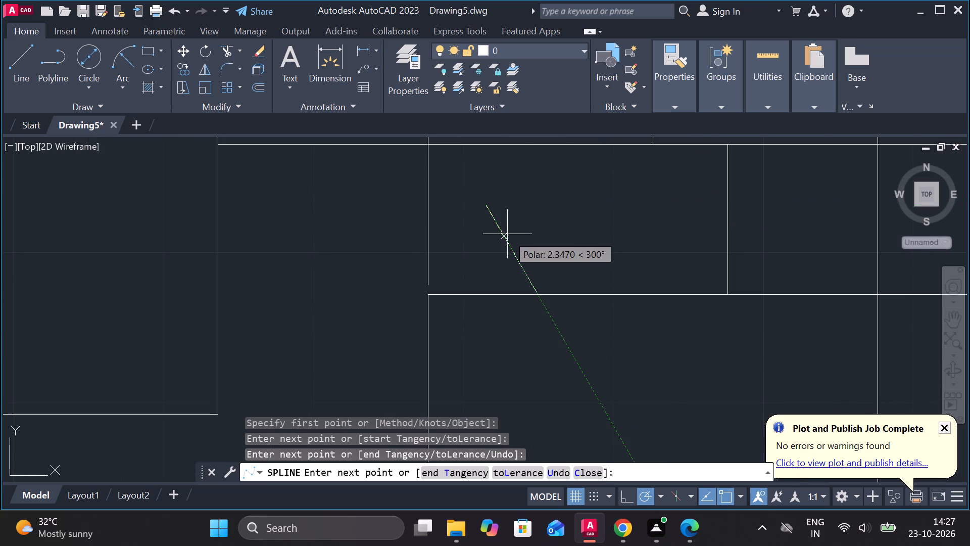
pyautogui.click(475, 199)
pyautogui.click(477, 171)
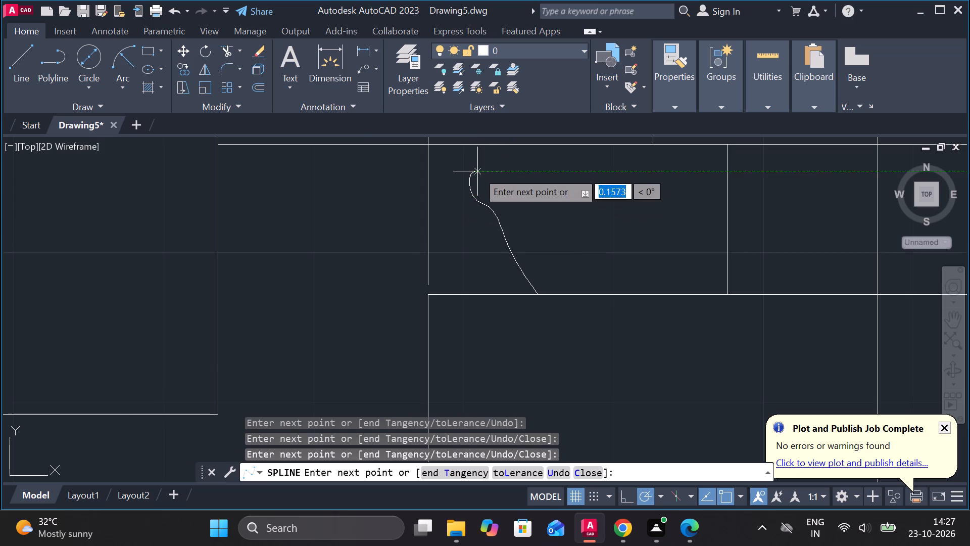
pyautogui.click(462, 147)
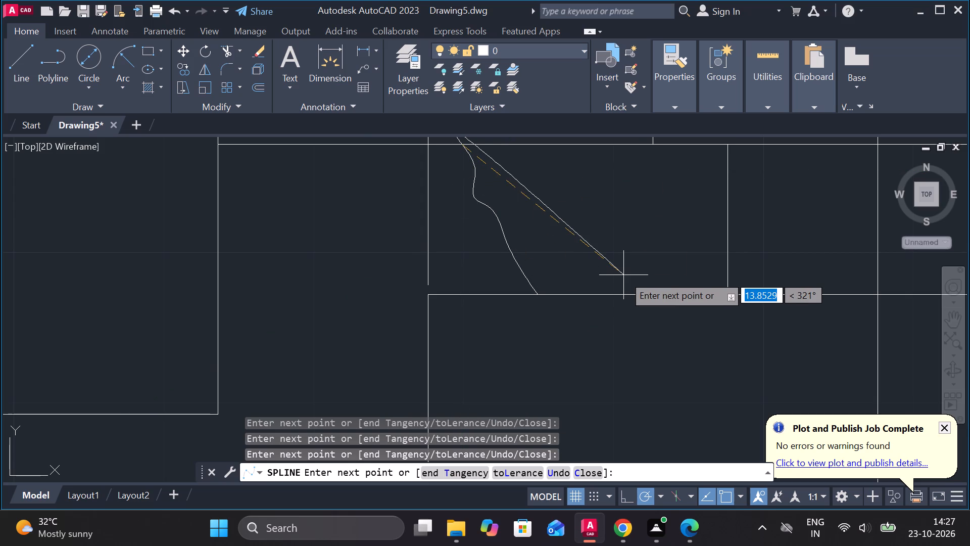
pyautogui.press('Return')
pyautogui.scroll(-3, 664, 275)
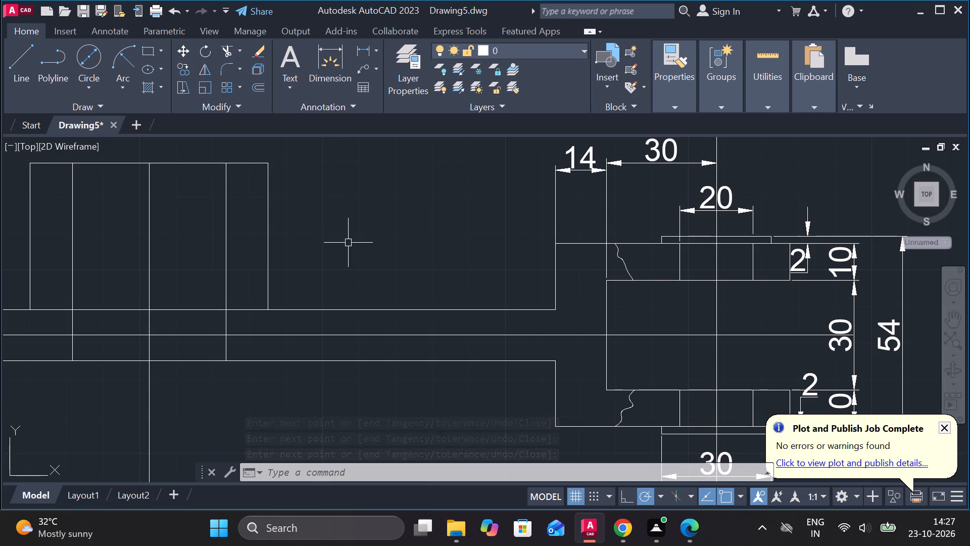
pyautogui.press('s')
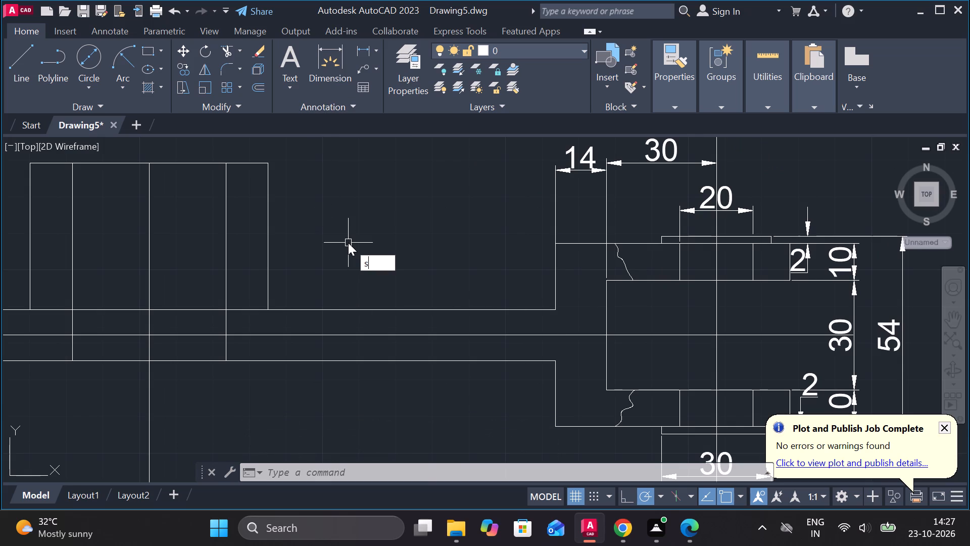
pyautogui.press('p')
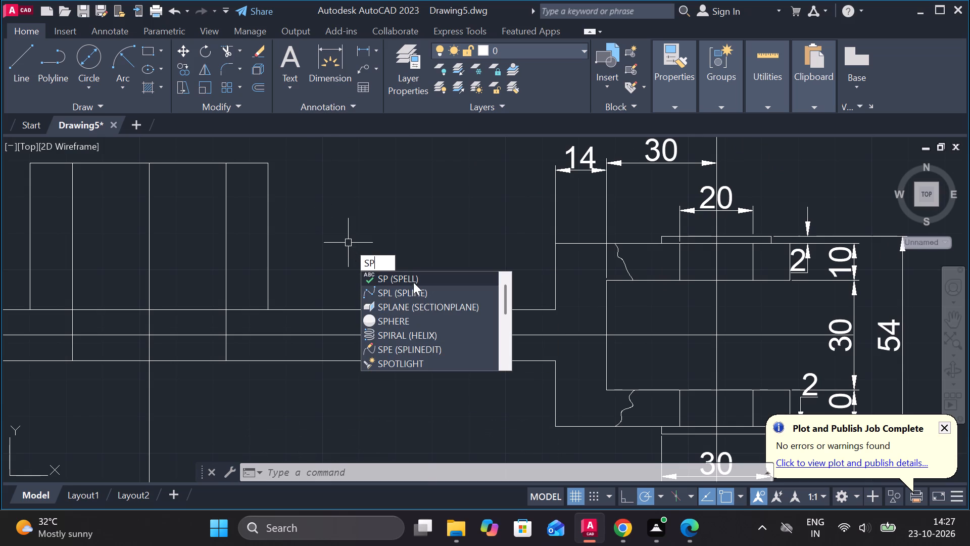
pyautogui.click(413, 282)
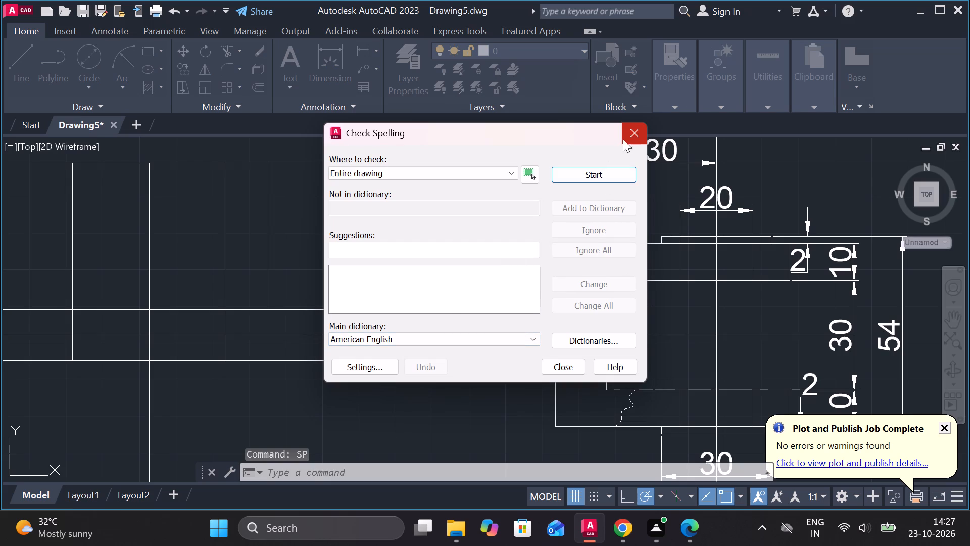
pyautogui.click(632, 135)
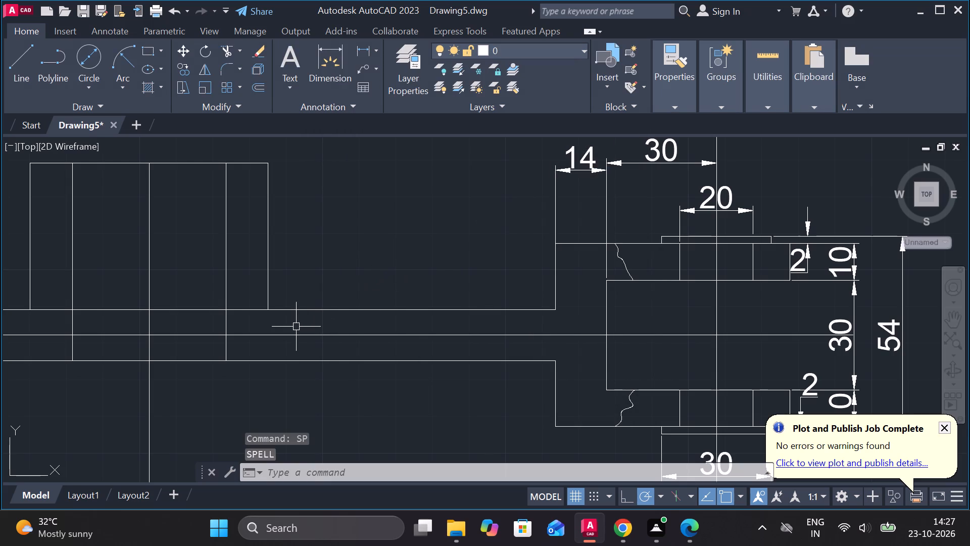
# Begin a break-line spline on the connecting arm's upper edge, just beyond the boss on the fork side, with one point inside the arm.
pyautogui.write('sp')
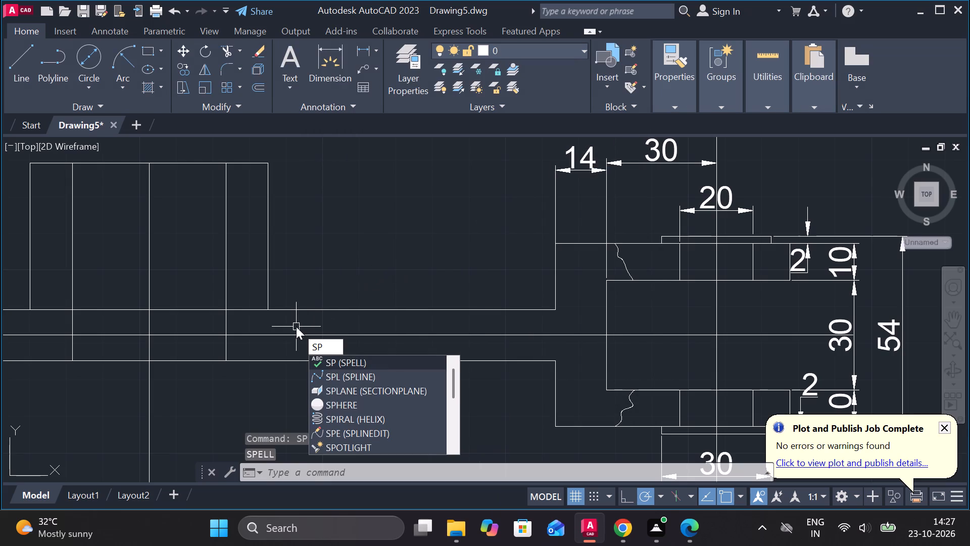
pyautogui.click(360, 373)
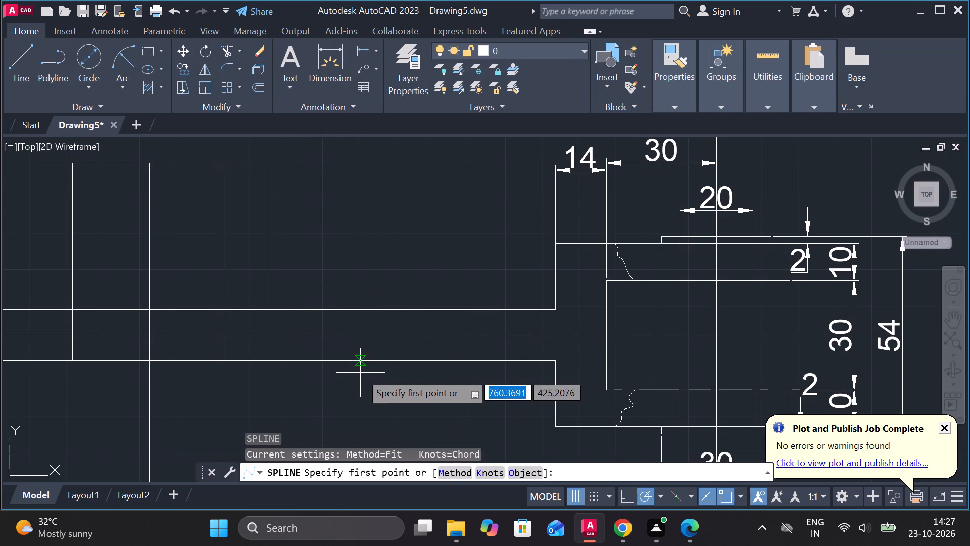
pyautogui.click(303, 308)
pyautogui.click(296, 323)
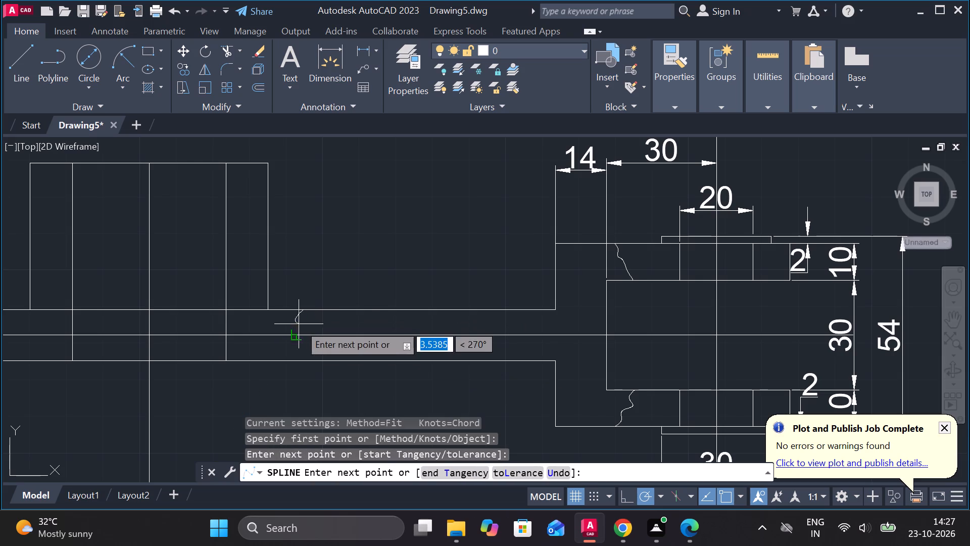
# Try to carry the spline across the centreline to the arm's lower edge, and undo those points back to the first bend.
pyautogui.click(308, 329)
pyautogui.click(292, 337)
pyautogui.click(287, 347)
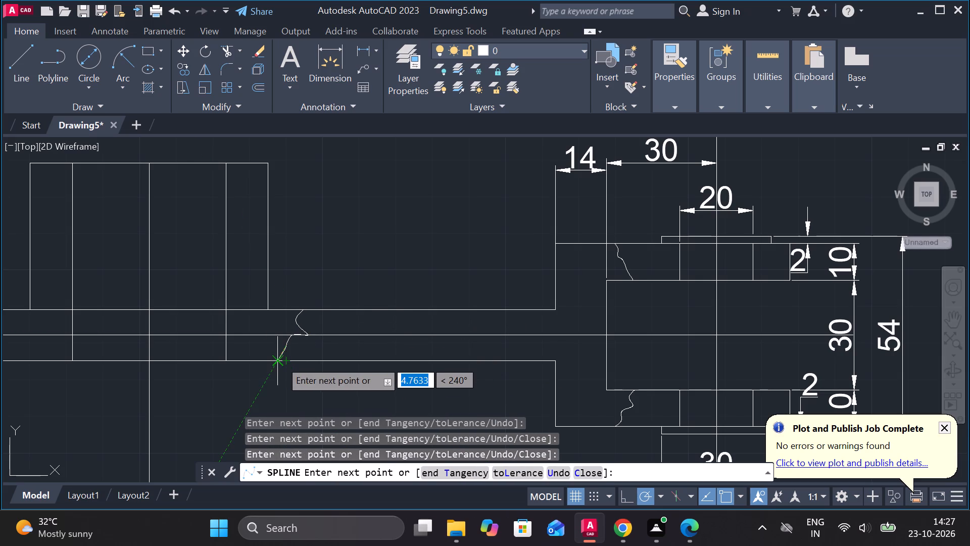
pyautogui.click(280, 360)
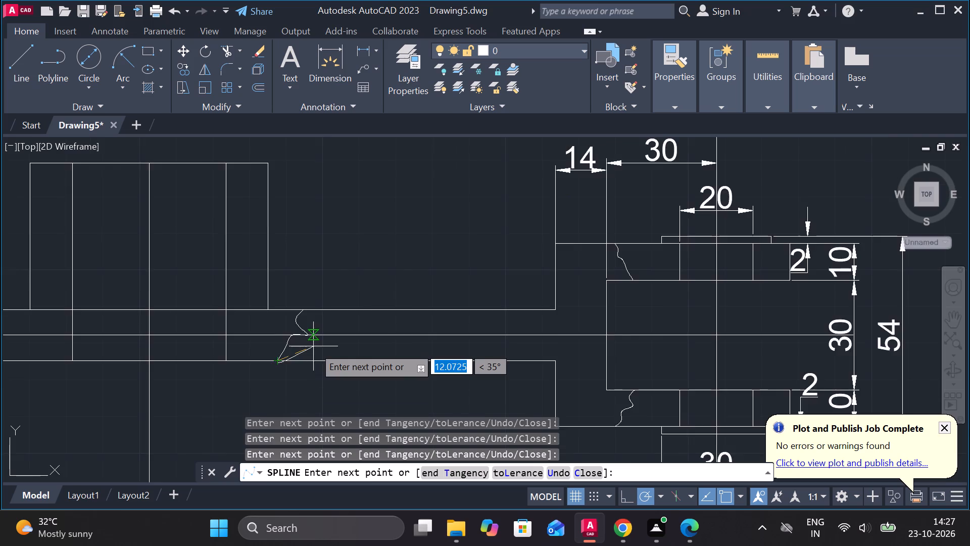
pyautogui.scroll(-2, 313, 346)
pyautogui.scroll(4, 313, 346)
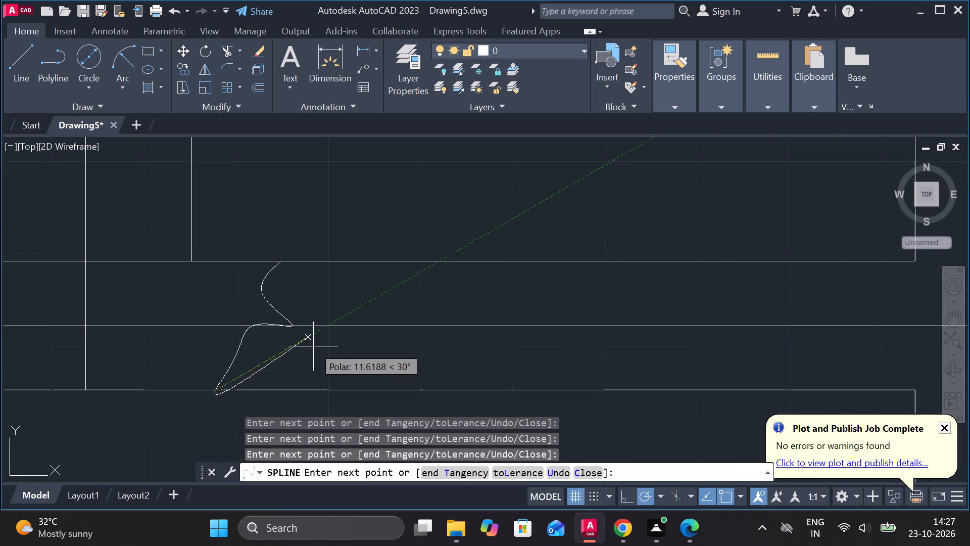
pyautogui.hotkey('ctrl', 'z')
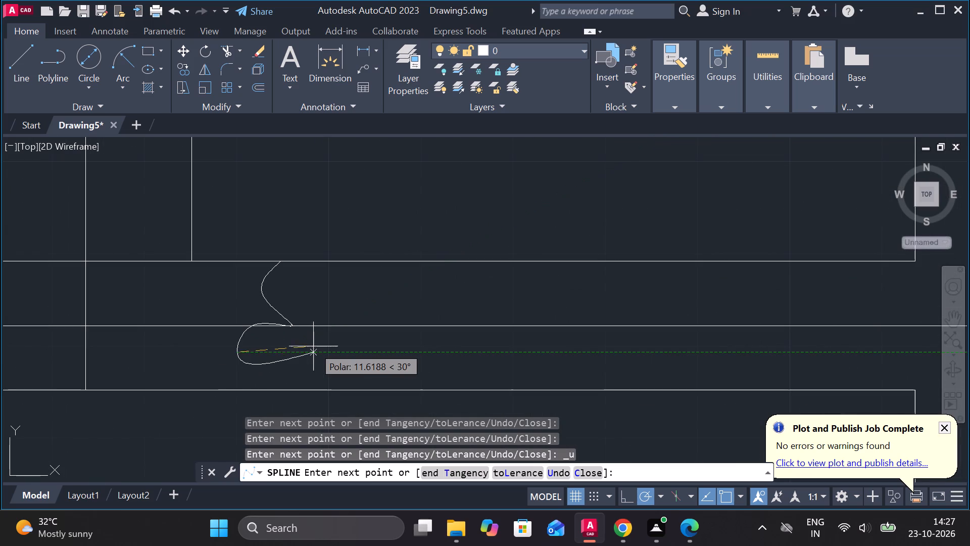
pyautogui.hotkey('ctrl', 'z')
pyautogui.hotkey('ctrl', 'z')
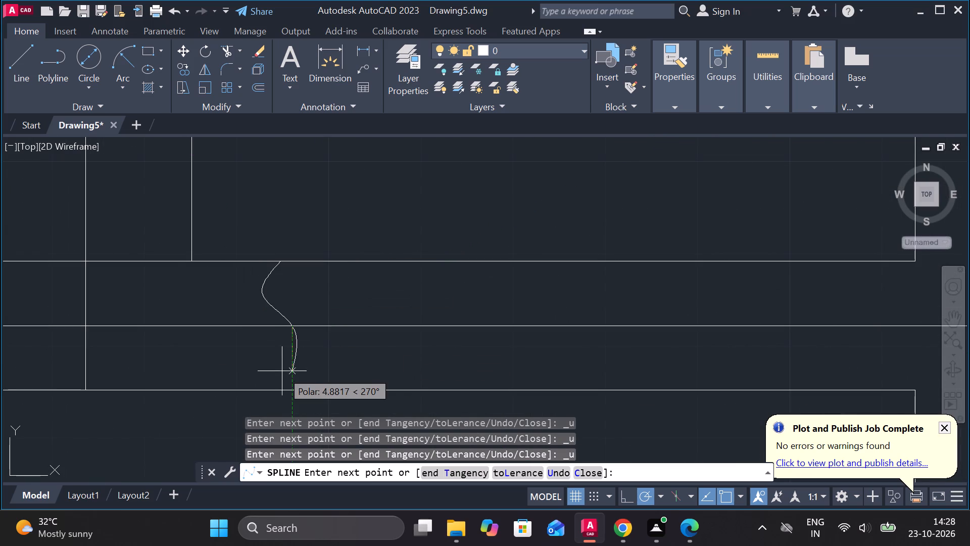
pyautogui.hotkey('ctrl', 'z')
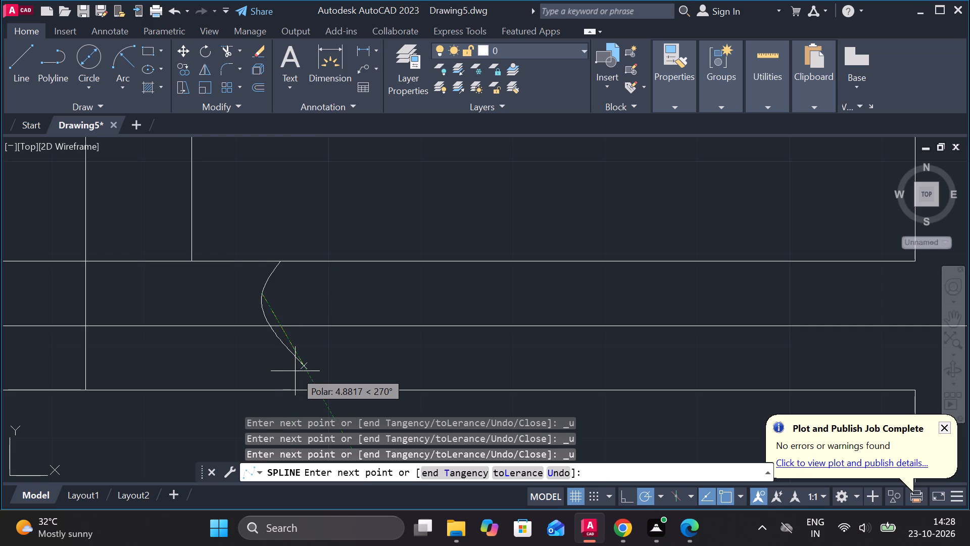
# Complete the arm's fork-side break-line spline with wavy points across the centreline, ending on the arm's lower edge.
pyautogui.click(264, 315)
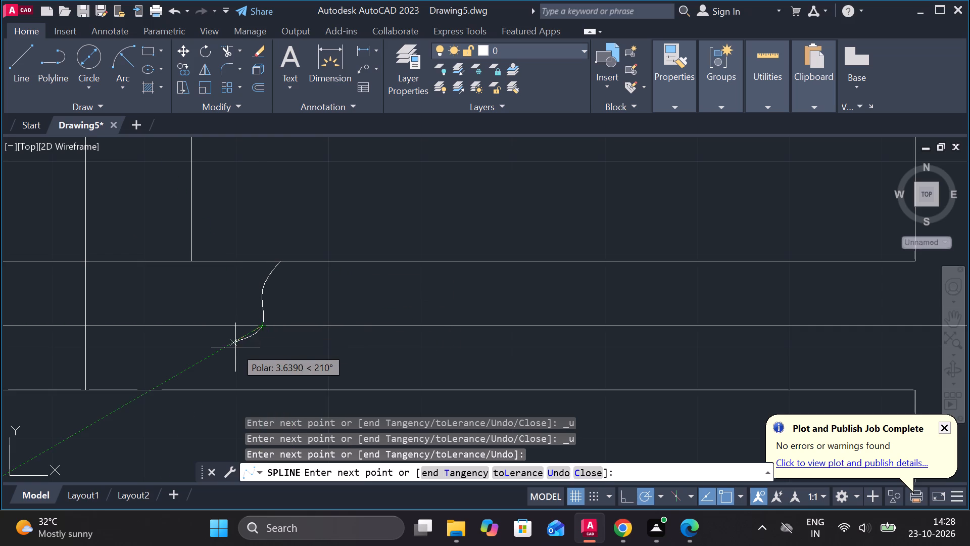
pyautogui.click(235, 356)
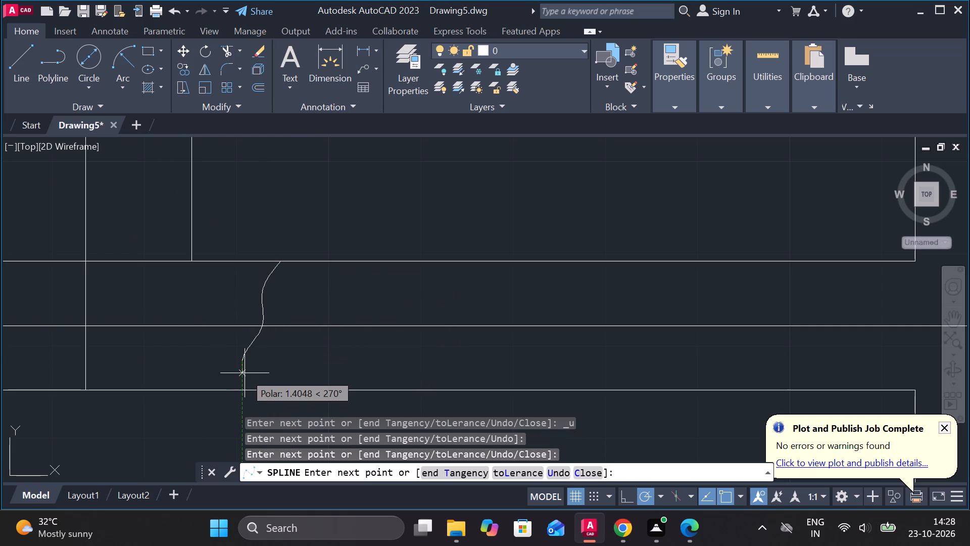
pyautogui.click(251, 389)
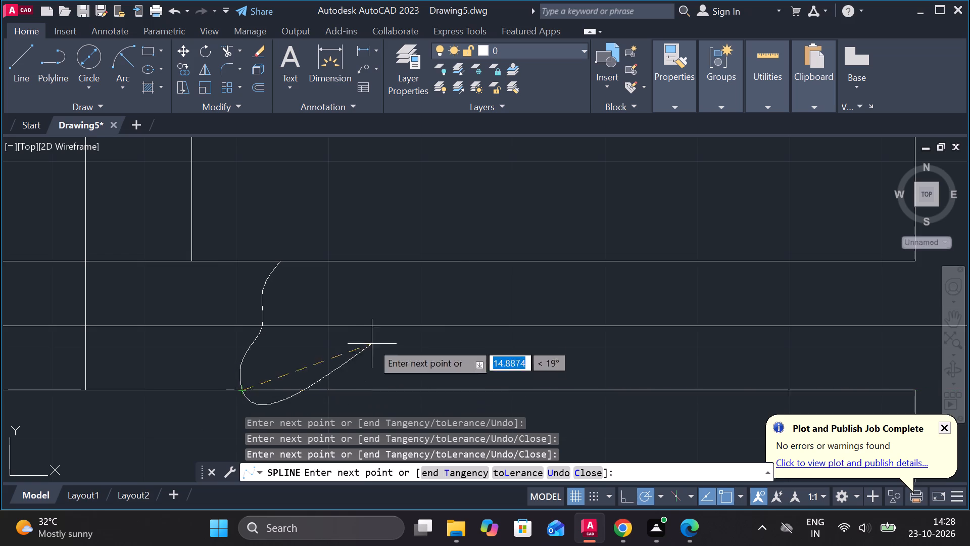
pyautogui.press('Return')
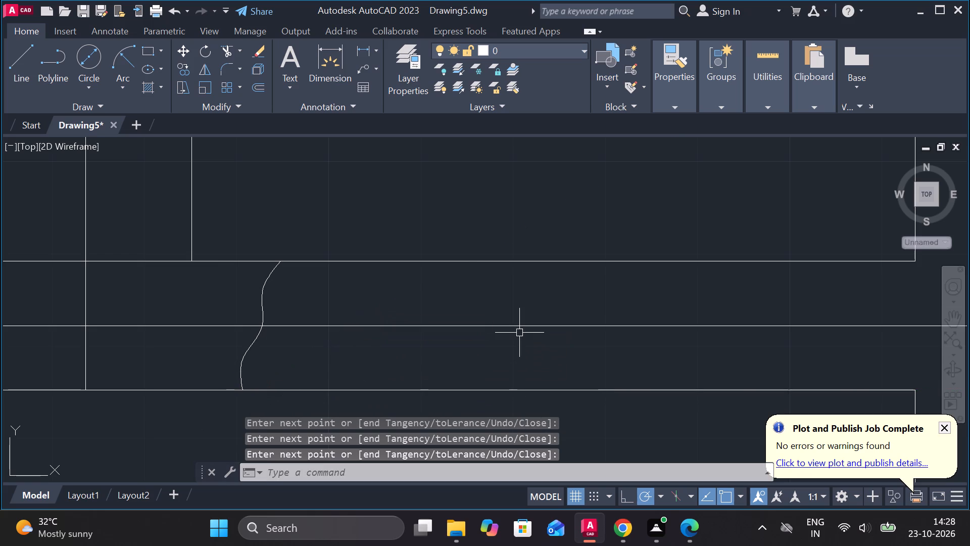
# Draw a wavy break-line spline across the arm on the boss's other side, from the upper edge through the centreline to the lower edge.
pyautogui.scroll(-3, 436, 271)
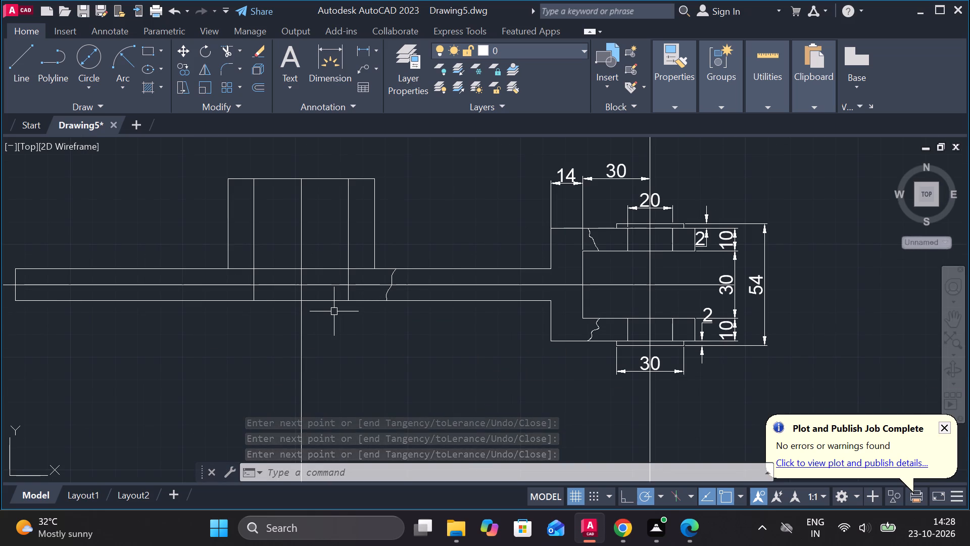
pyautogui.press('s')
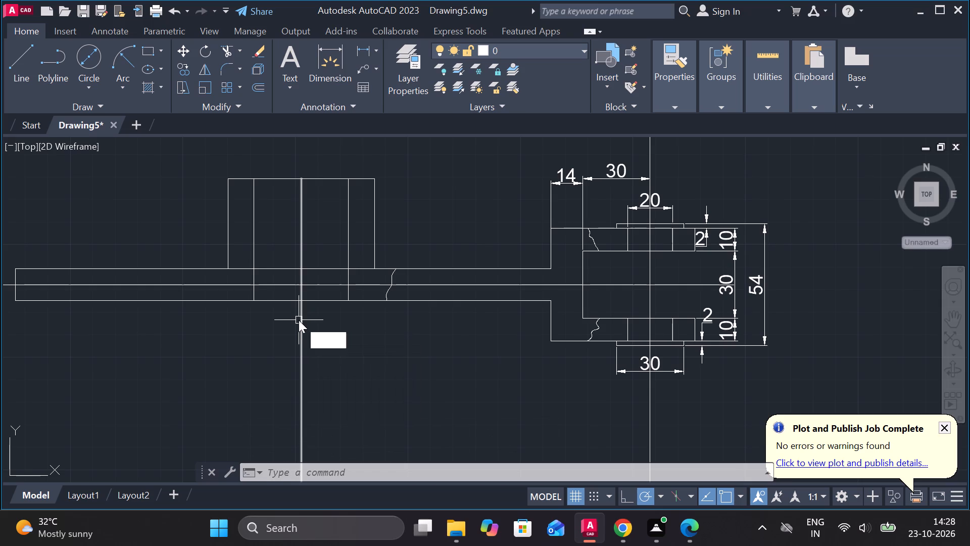
pyautogui.click(415, 389)
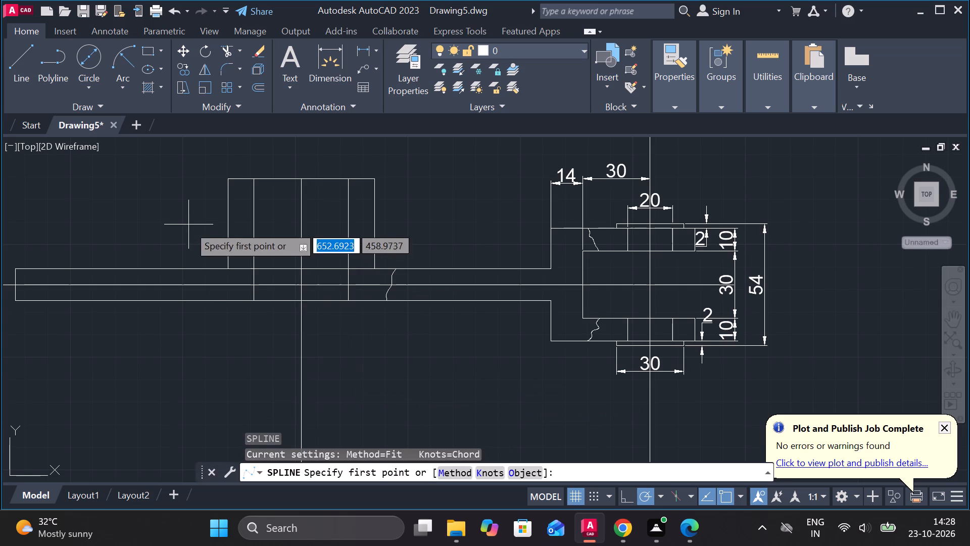
pyautogui.click(202, 269)
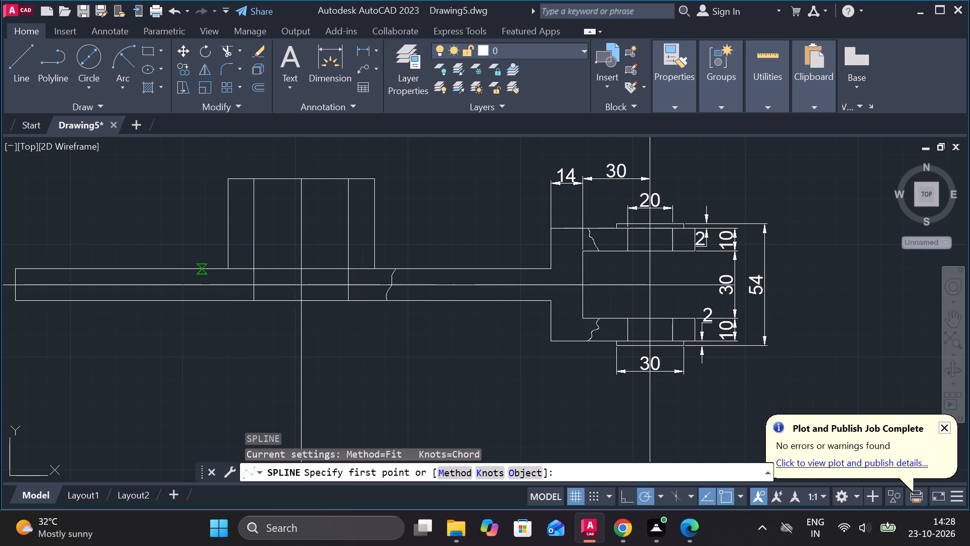
pyautogui.scroll(3, 209, 277)
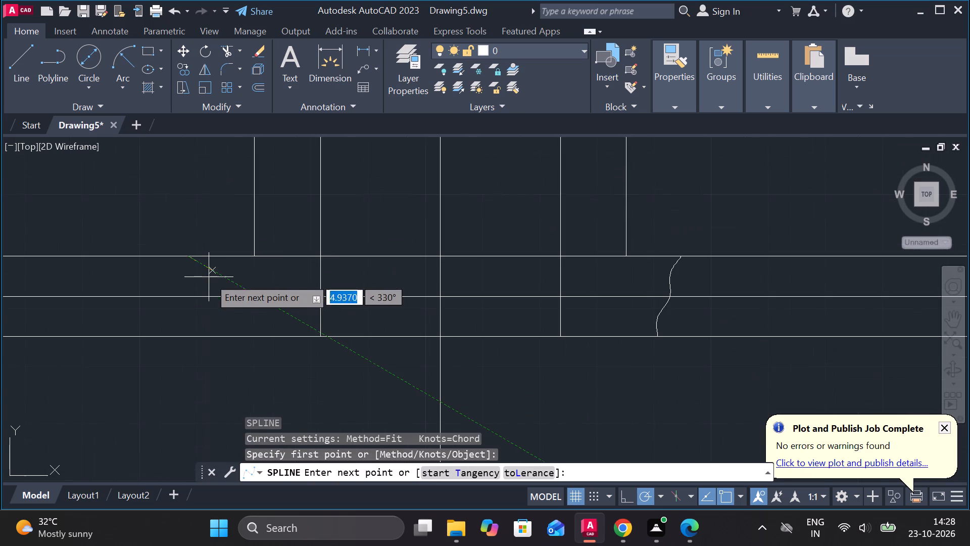
pyautogui.click(209, 277)
pyautogui.click(209, 285)
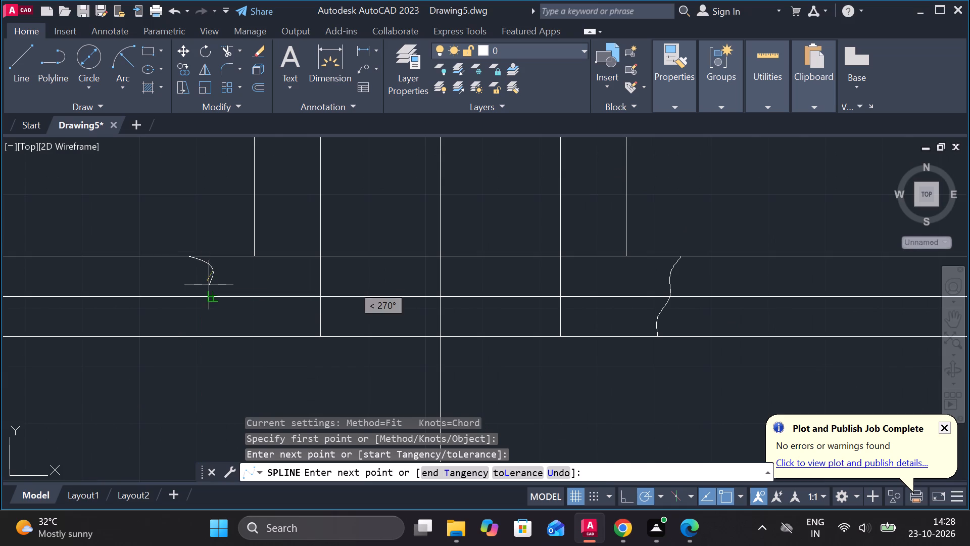
pyautogui.click(226, 308)
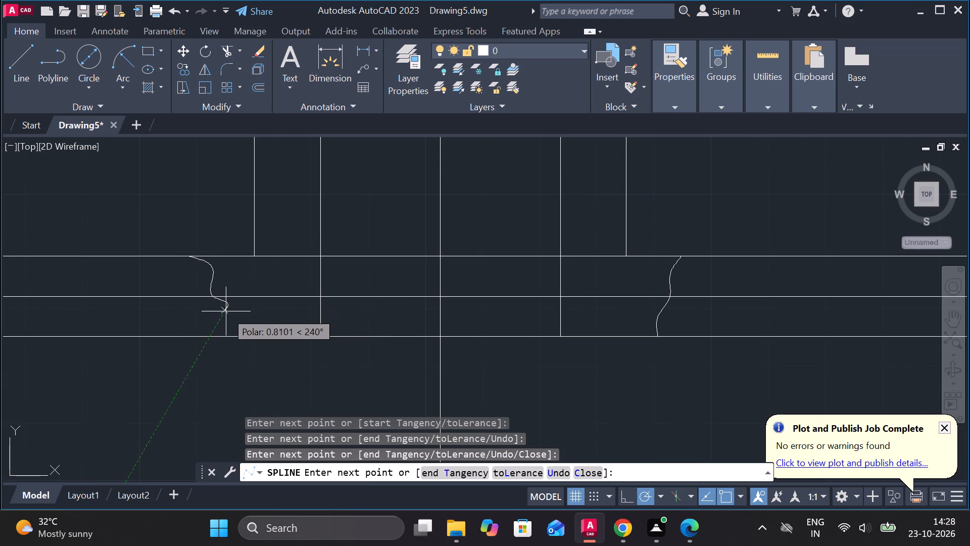
pyautogui.click(233, 333)
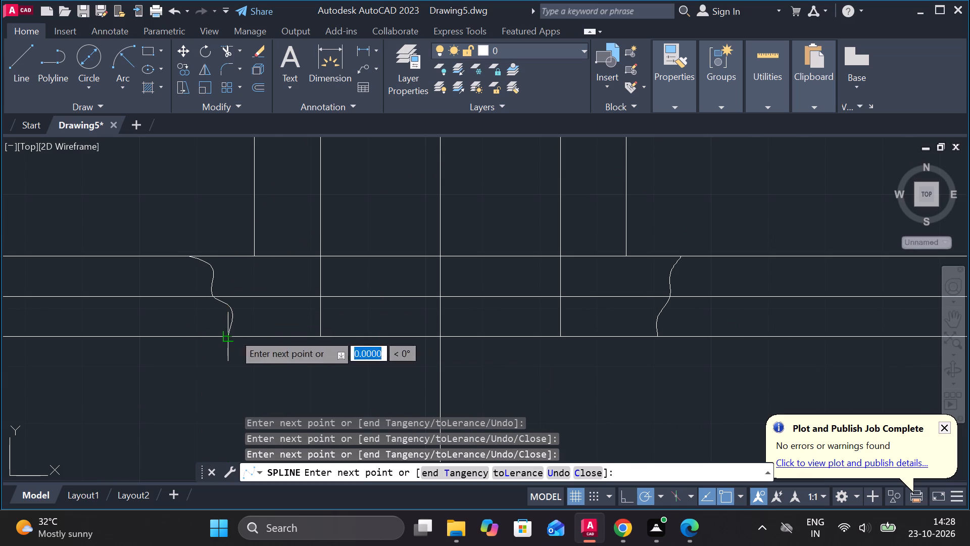
pyautogui.press('Return')
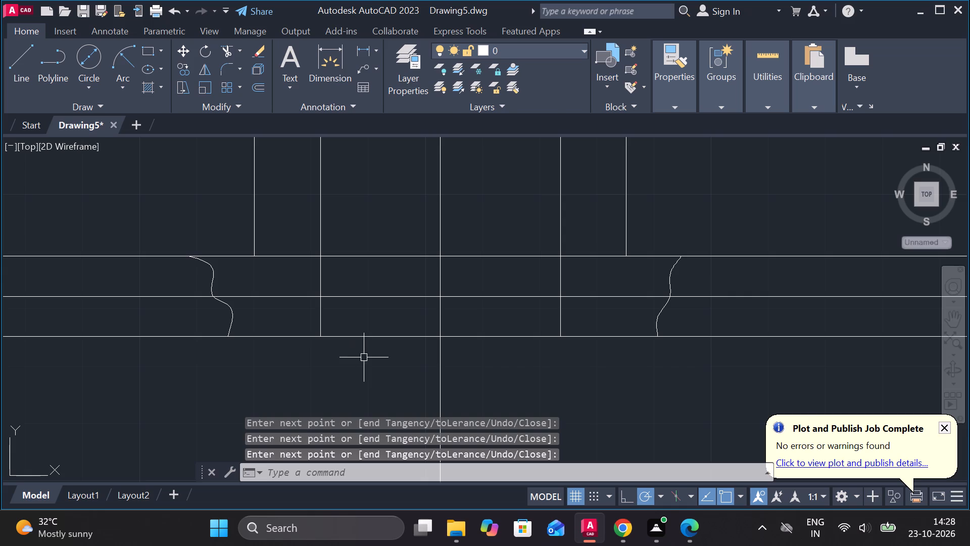
# Trim away the arm's upper edge line between the boss's two outer sides, including the segments across the bore.
pyautogui.scroll(-1, 371, 371)
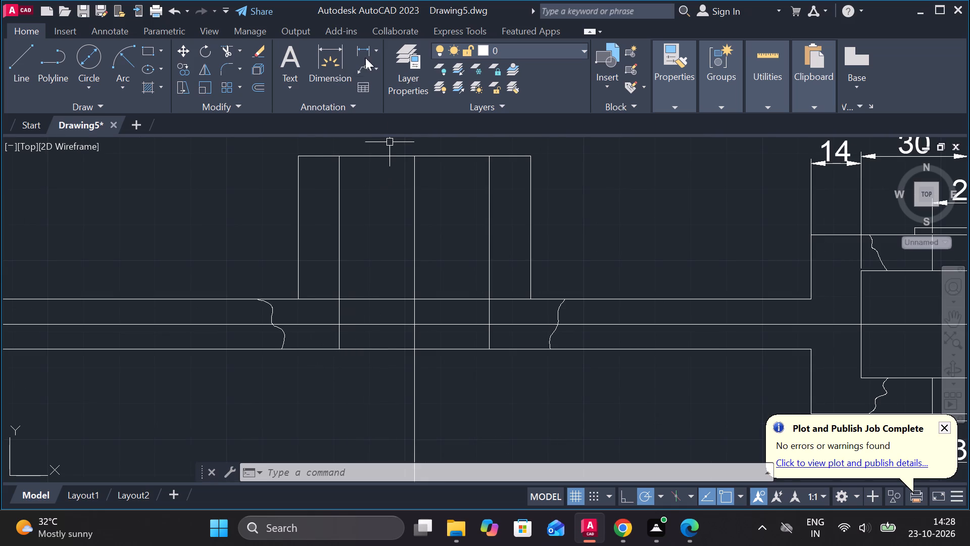
pyautogui.click(230, 56)
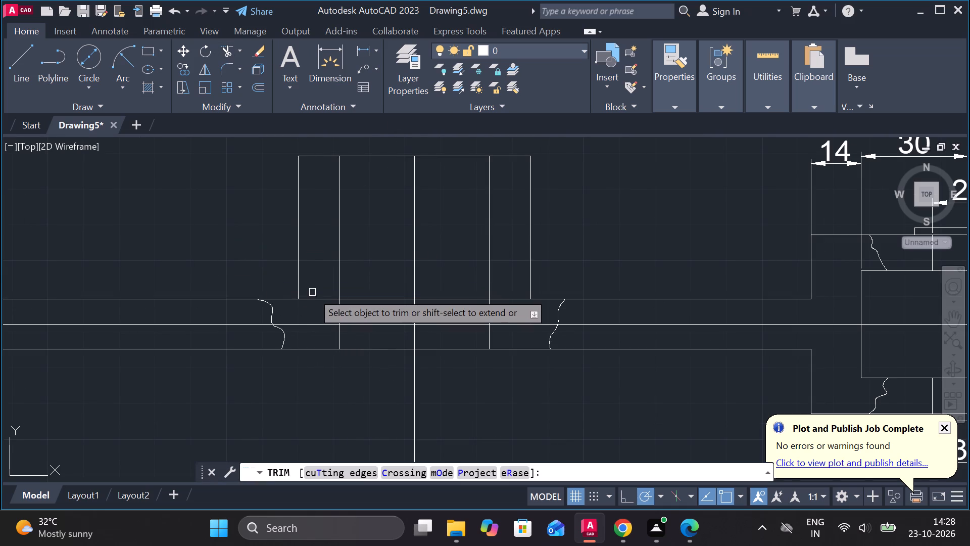
pyautogui.click(316, 296)
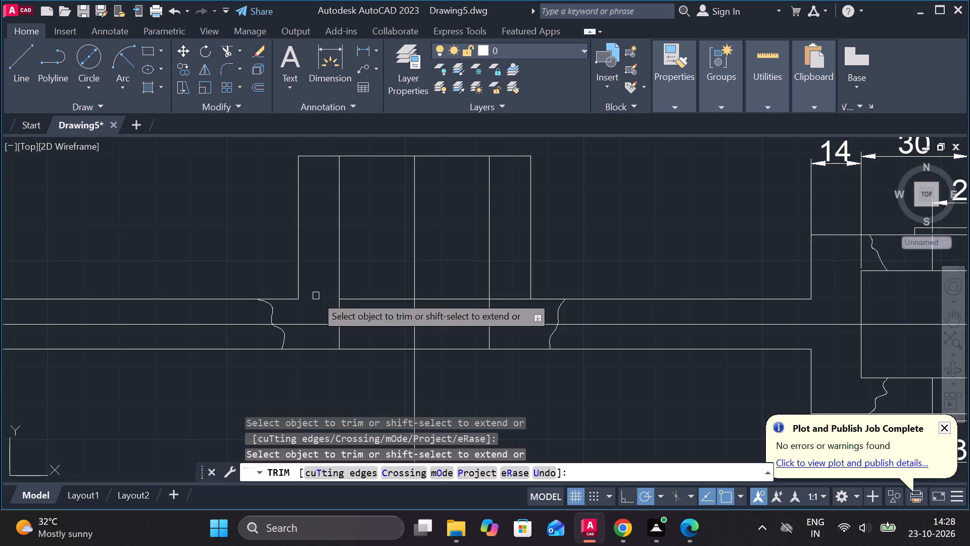
pyautogui.click(504, 301)
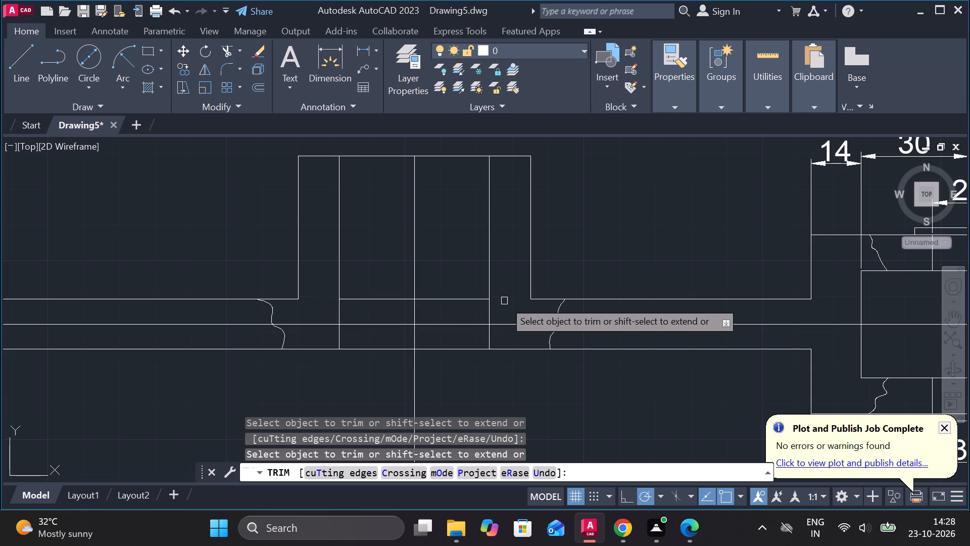
pyautogui.click(471, 300)
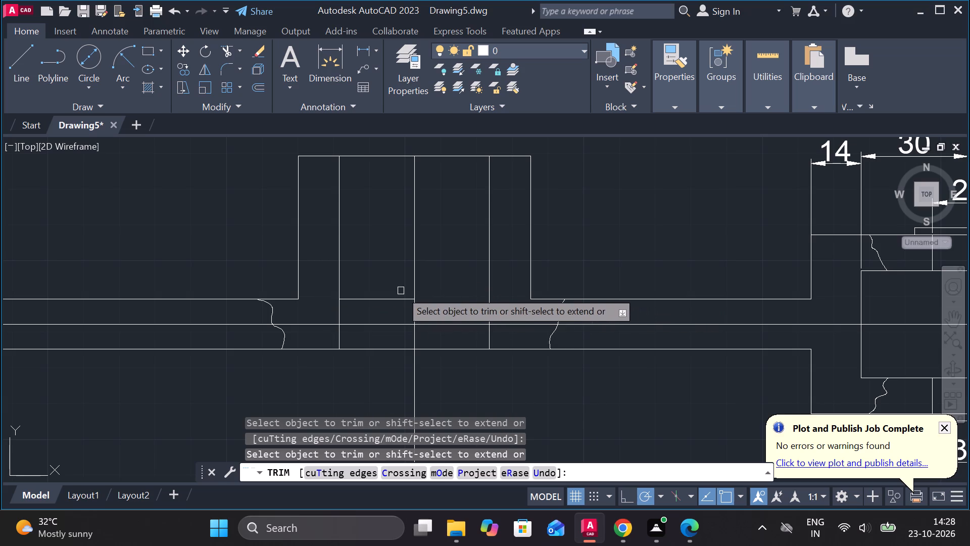
pyautogui.click(382, 299)
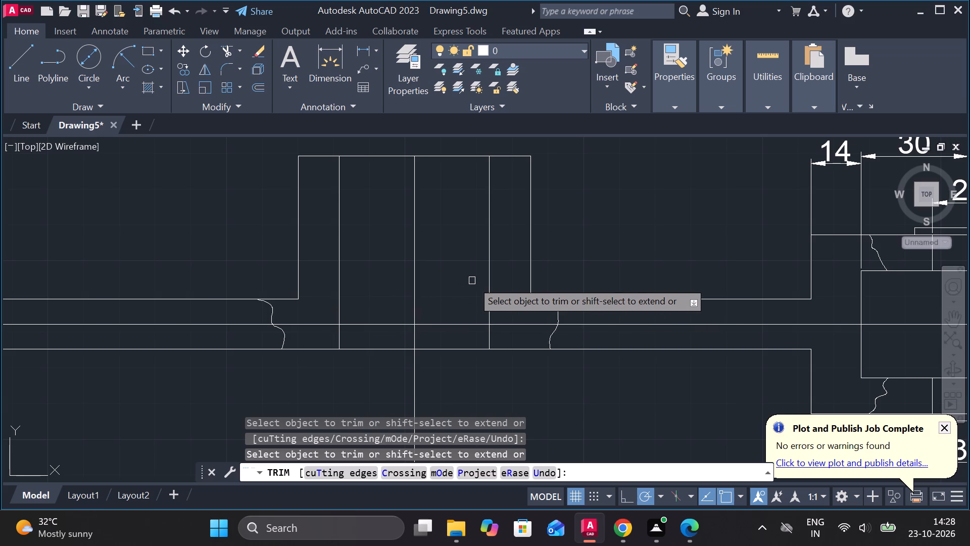
# Add a vertical linear dimension from the boss's top corner to the arm's lower edge, placed between the boss and the fork.
pyautogui.scroll(-3, 472, 283)
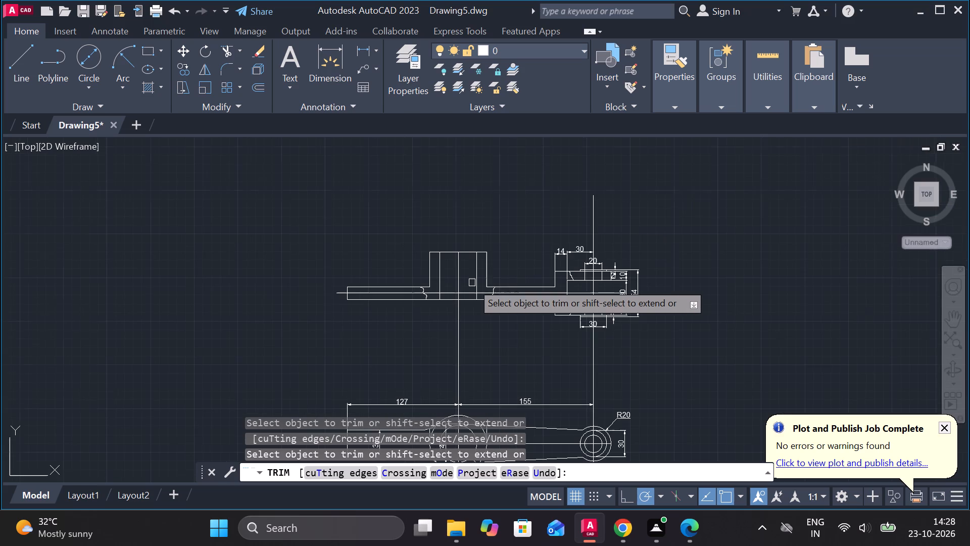
pyautogui.scroll(2, 668, 302)
pyautogui.scroll(-2, 668, 302)
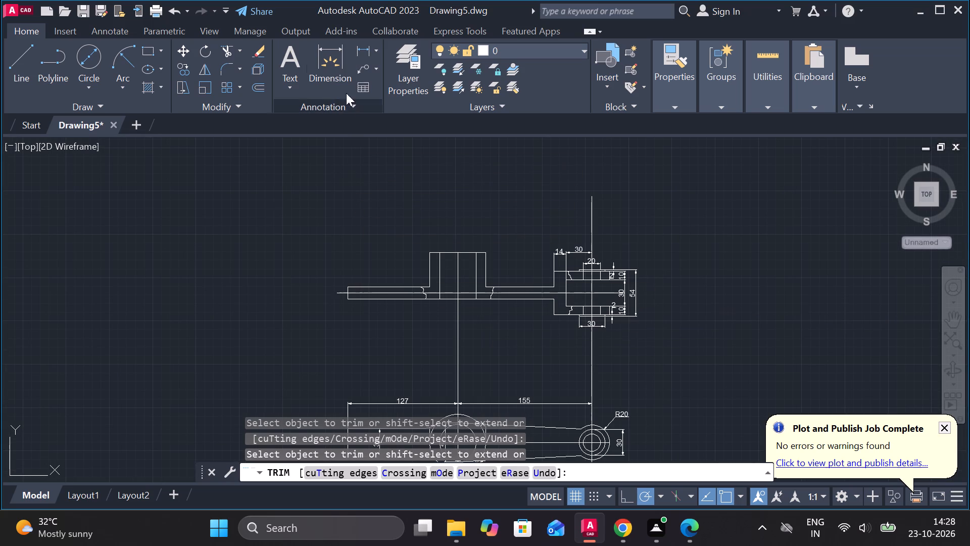
pyautogui.click(361, 49)
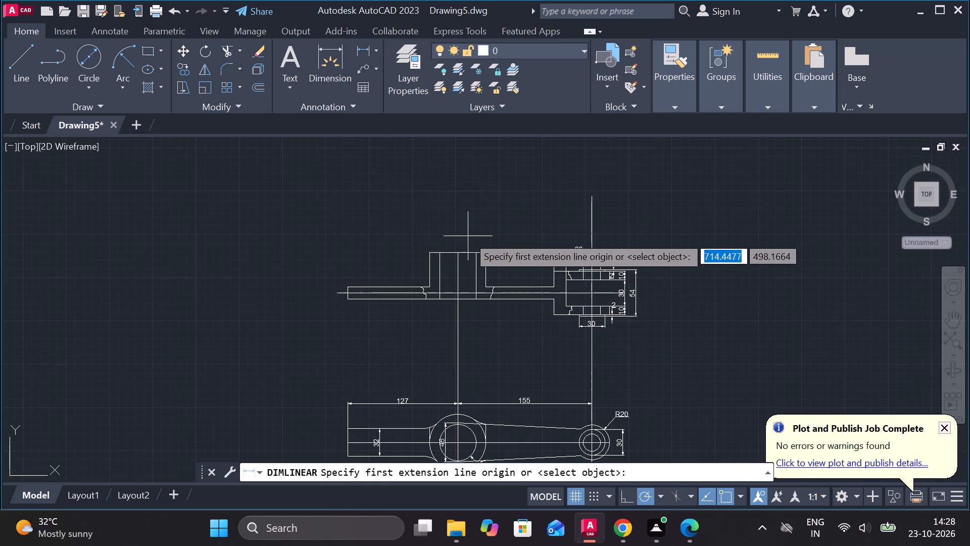
pyautogui.click(482, 256)
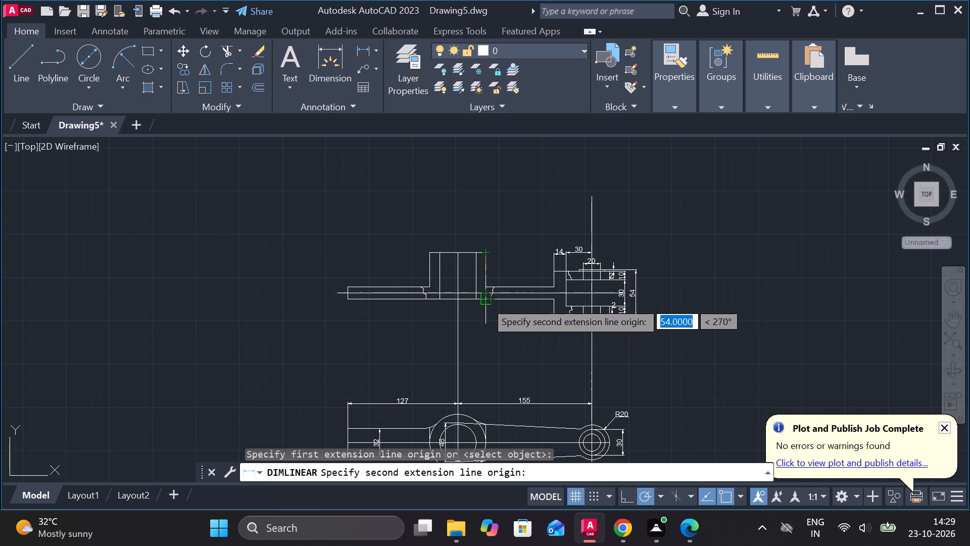
pyautogui.scroll(3, 488, 293)
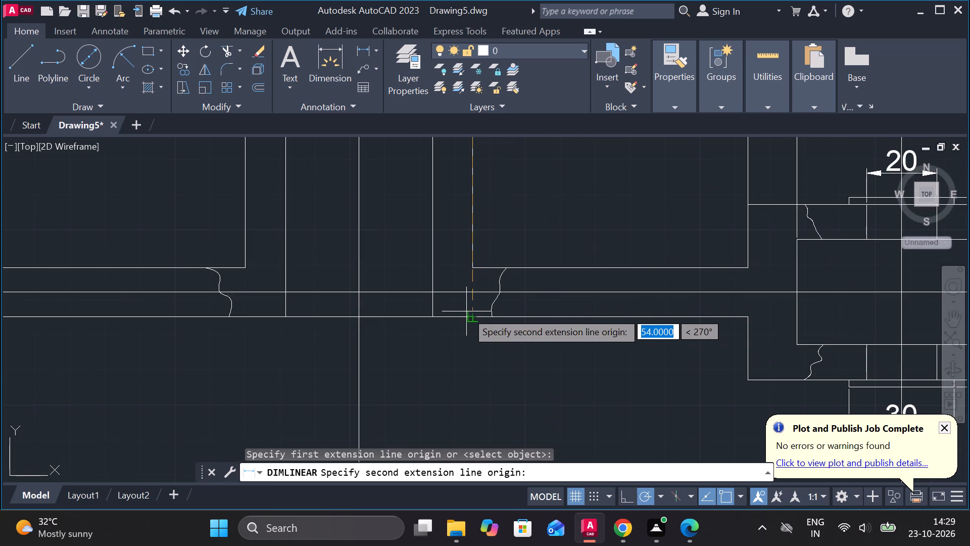
pyautogui.click(471, 316)
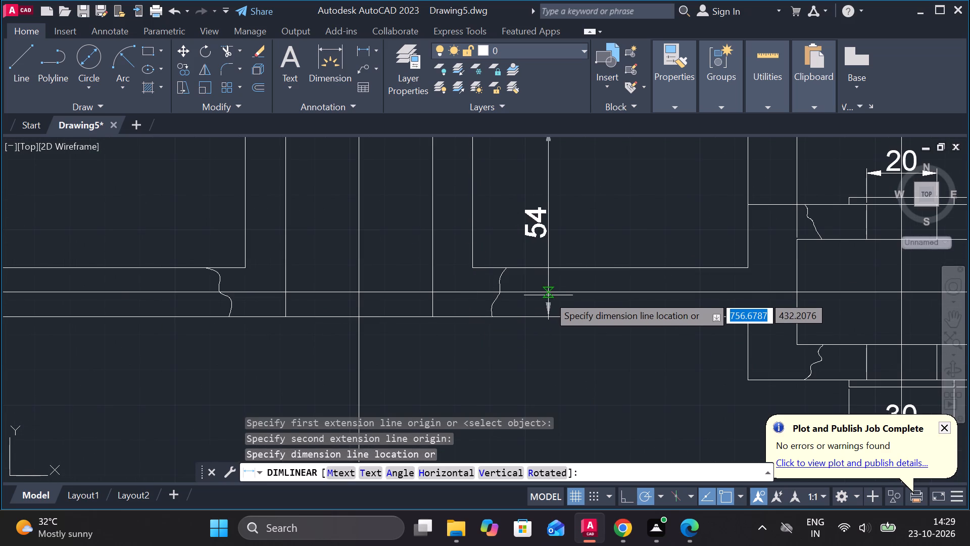
pyautogui.click(548, 296)
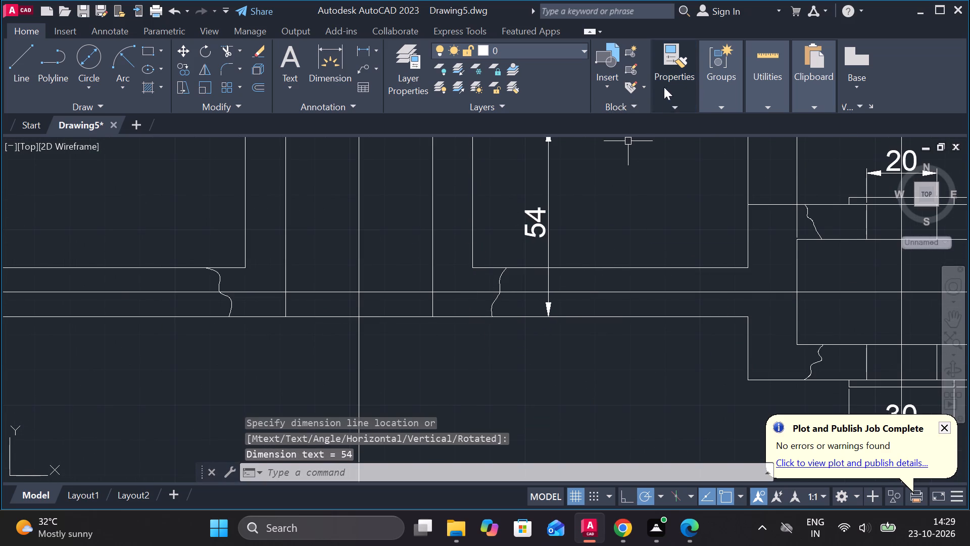
# In the Linetype Manager, set both the global scale factor and the current object scale to 0.5.
pyautogui.click(671, 109)
pyautogui.click(678, 104)
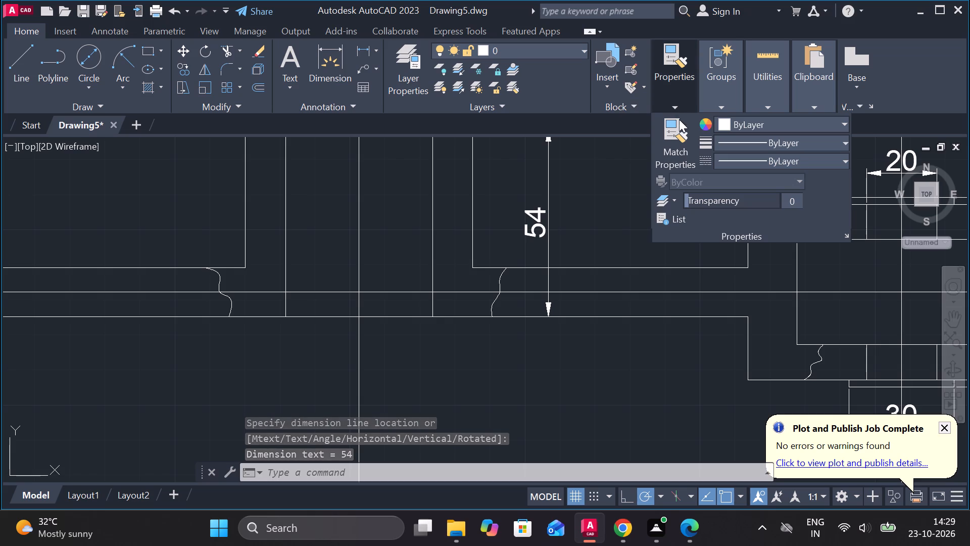
pyautogui.click(793, 160)
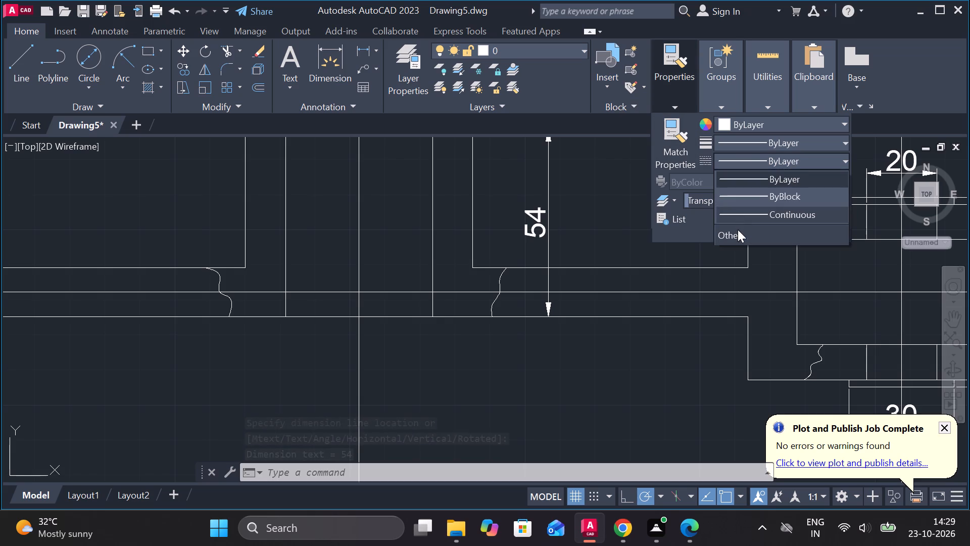
pyautogui.click(738, 236)
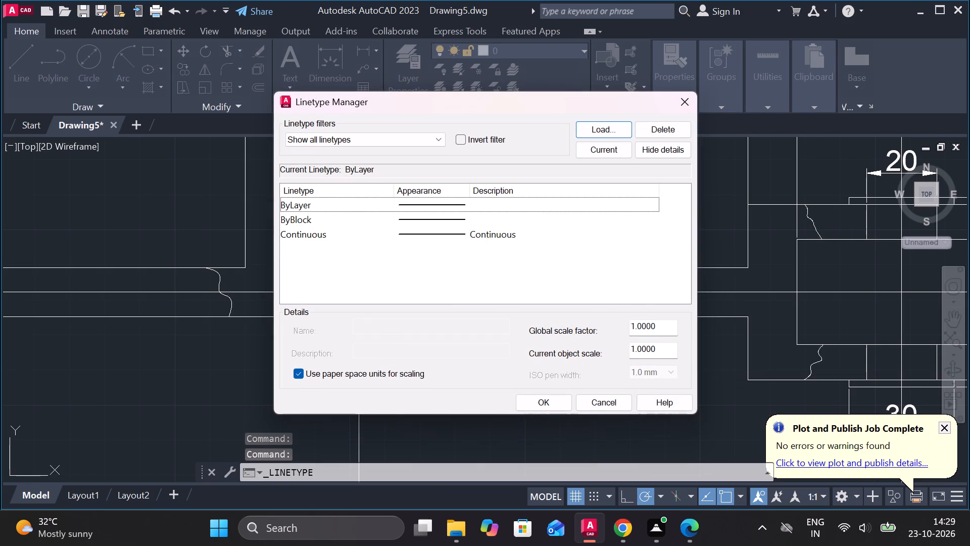
pyautogui.moveTo(668, 329); pyautogui.dragTo(584, 323)
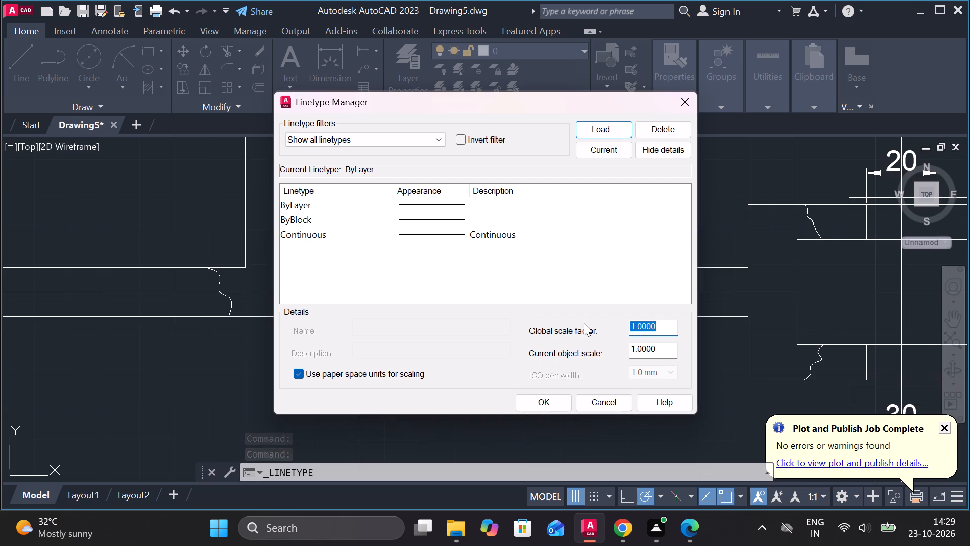
pyautogui.press('BackSpace')
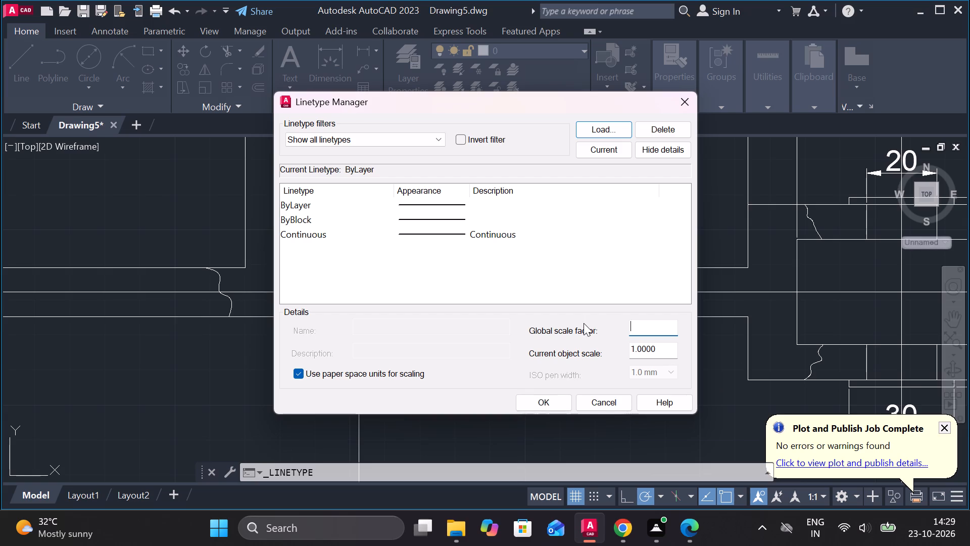
pyautogui.write('0.')
pyautogui.press('5')
pyautogui.moveTo(663, 347); pyautogui.dragTo(644, 348)
pyautogui.moveTo(644, 348); pyautogui.dragTo(610, 348)
pyautogui.press('BackSpace')
pyautogui.write('0.5')
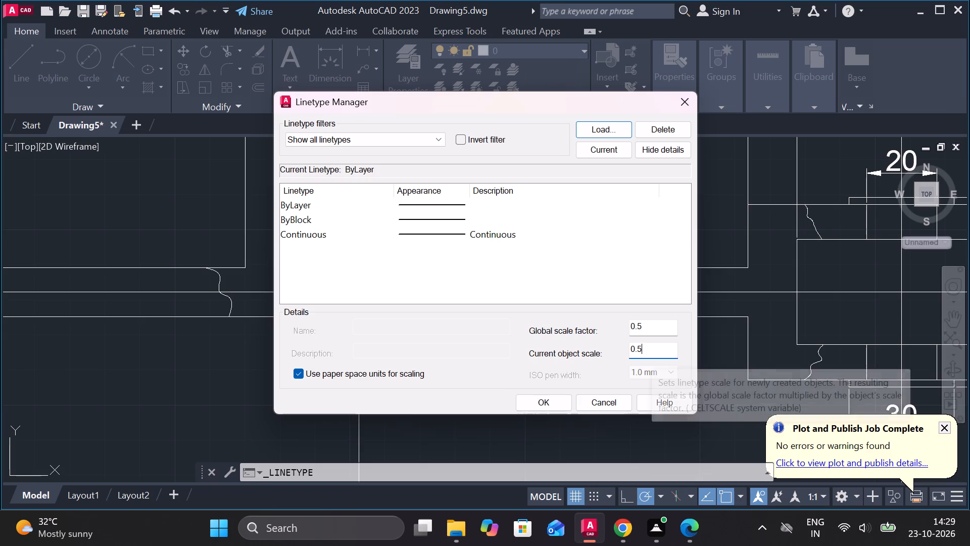
# Load the CENTER linetype from acadiso.lin into the drawing.
pyautogui.press('Return')
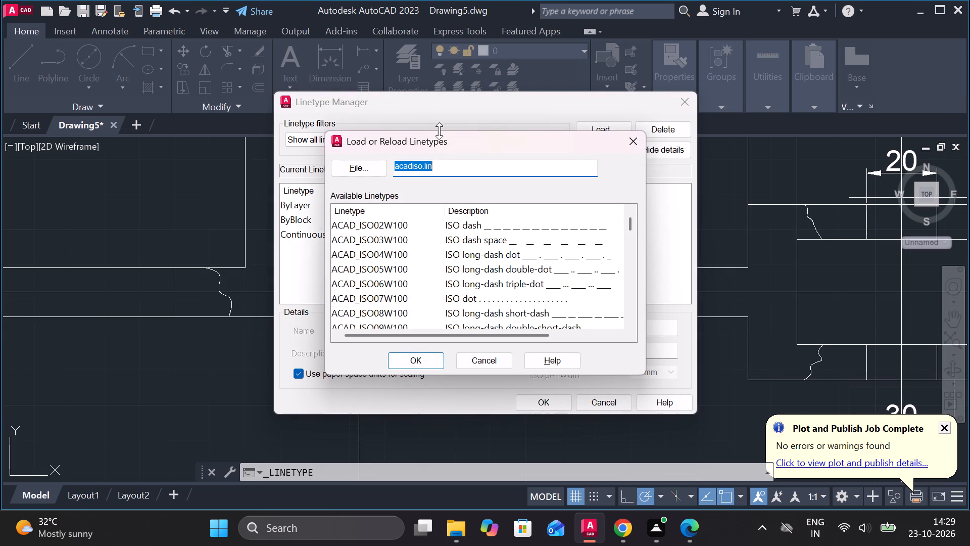
pyautogui.scroll(-4, 492, 243)
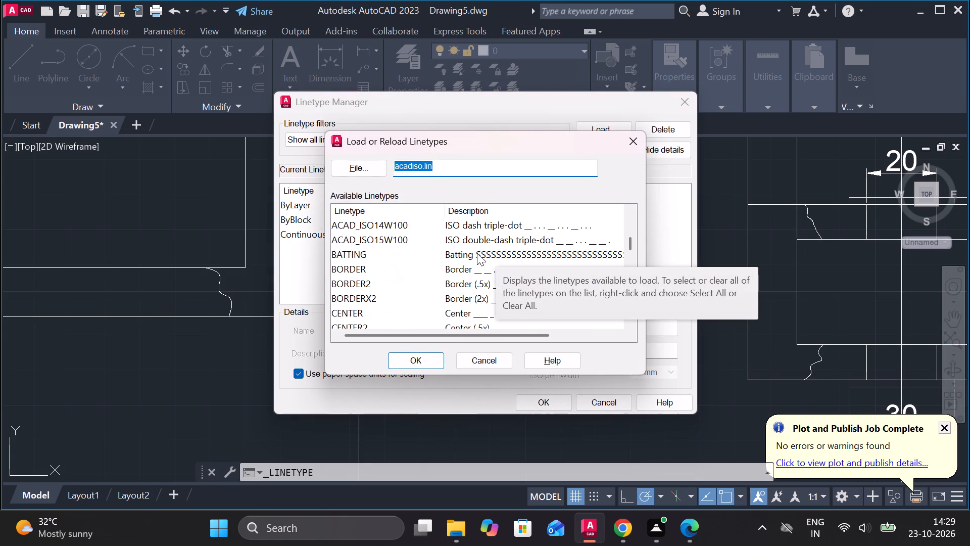
pyautogui.click(373, 309)
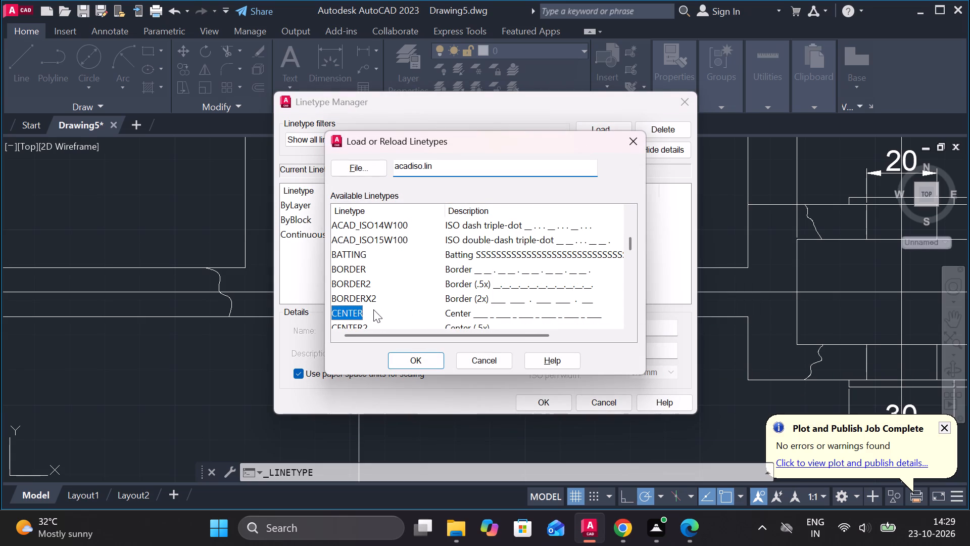
pyautogui.scroll(-2, 446, 304)
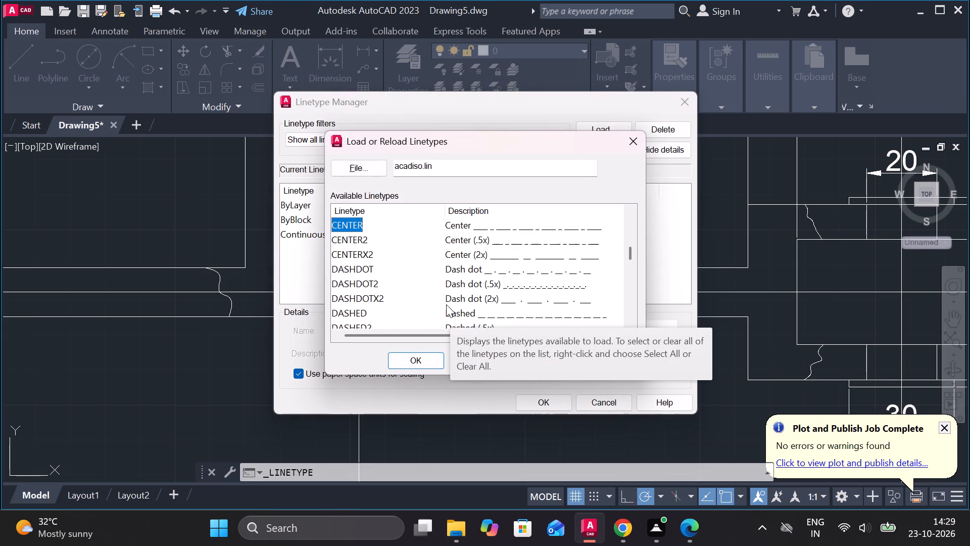
pyautogui.scroll(-1, 446, 304)
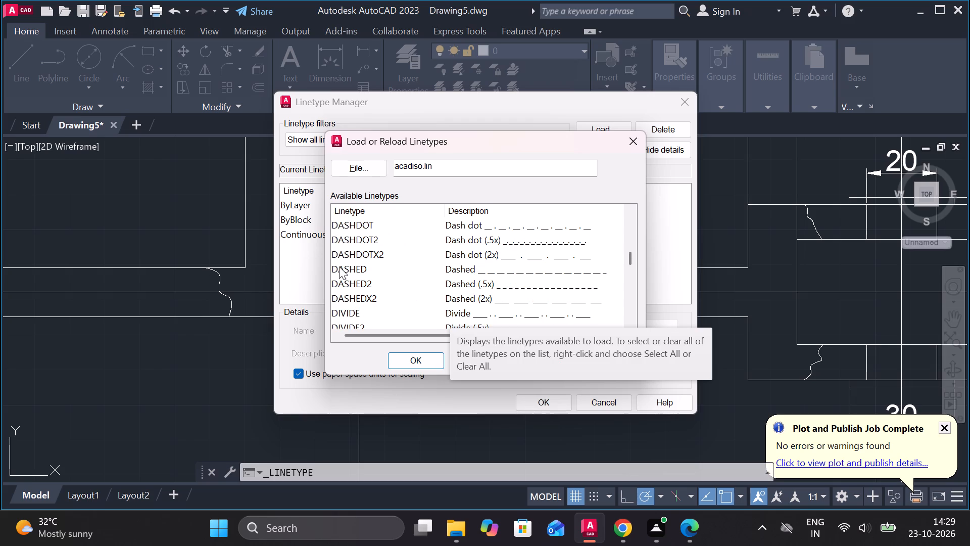
pyautogui.click(339, 266)
pyautogui.scroll(3, 404, 262)
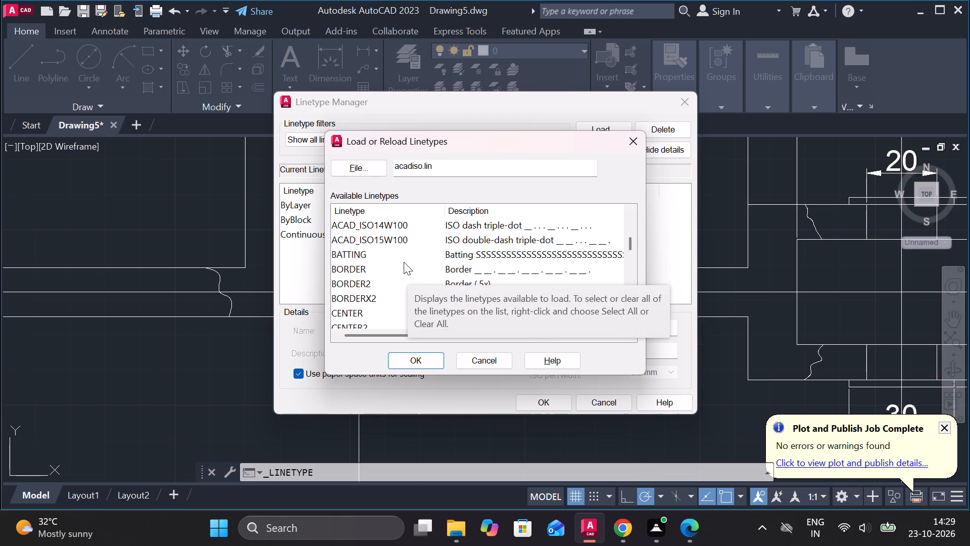
pyautogui.scroll(3, 404, 262)
pyautogui.scroll(-6, 404, 262)
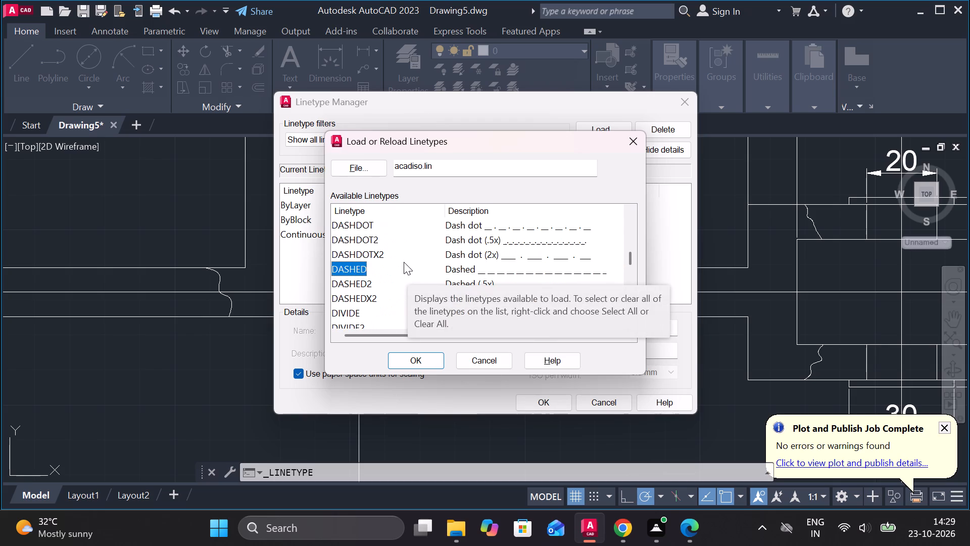
pyautogui.scroll(-3, 404, 262)
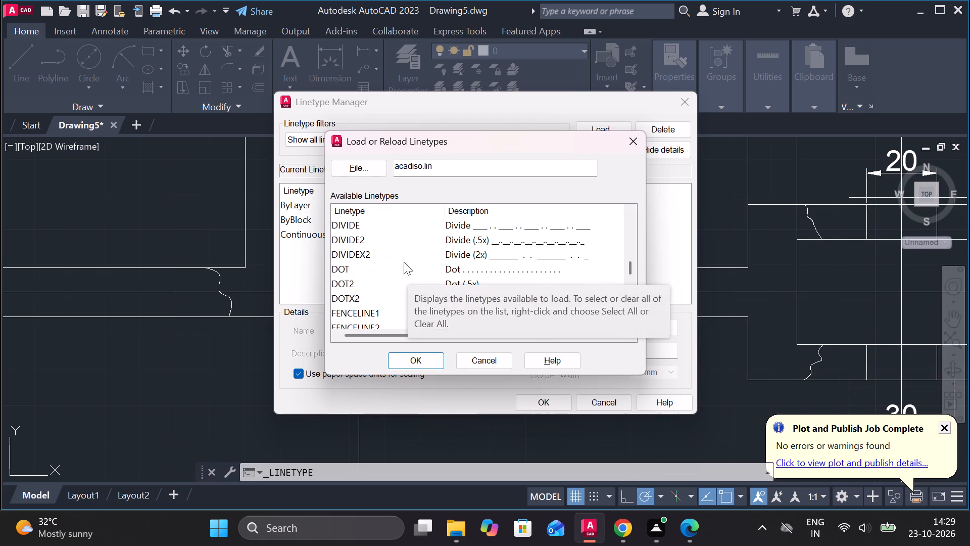
pyautogui.scroll(-2, 404, 262)
pyautogui.scroll(7, 404, 262)
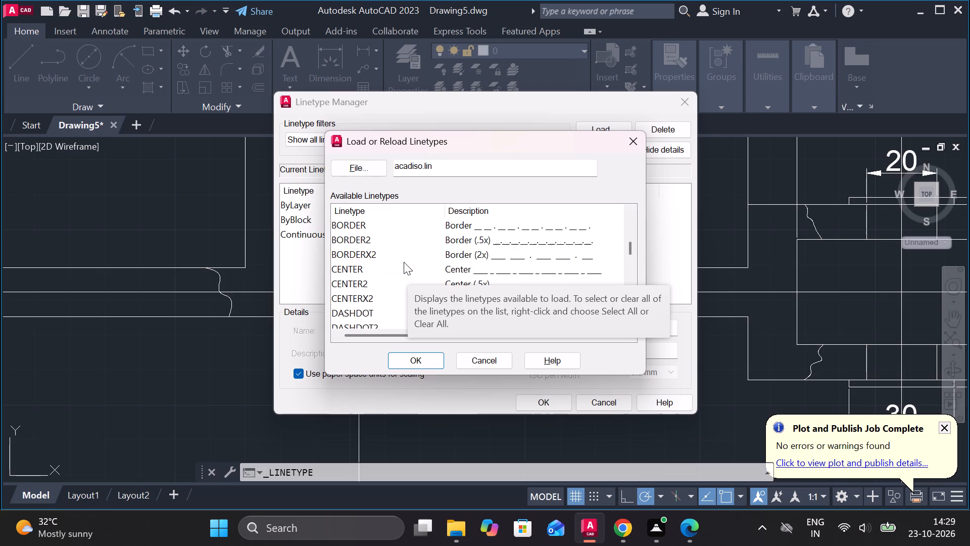
pyautogui.scroll(1, 404, 262)
pyautogui.scroll(-1, 404, 262)
pyautogui.click(354, 266)
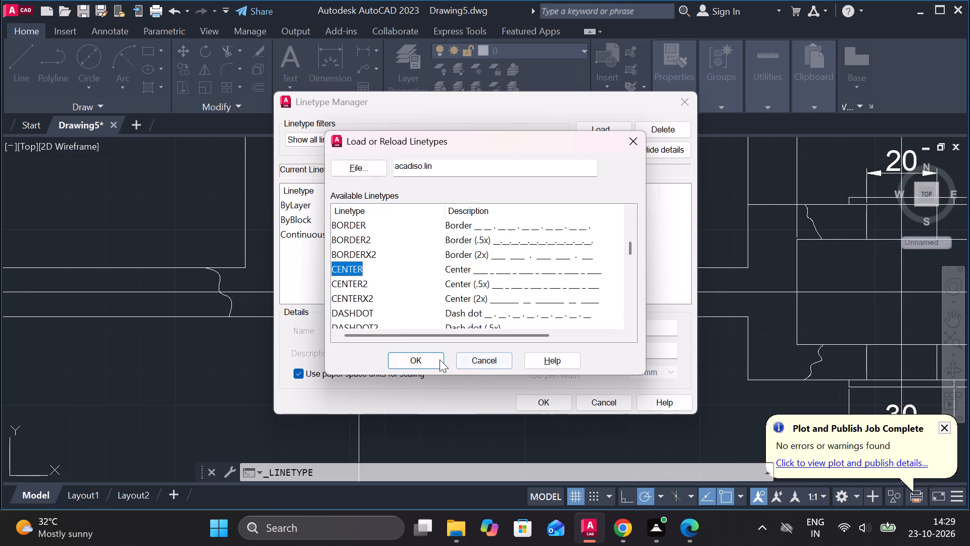
pyautogui.click(418, 359)
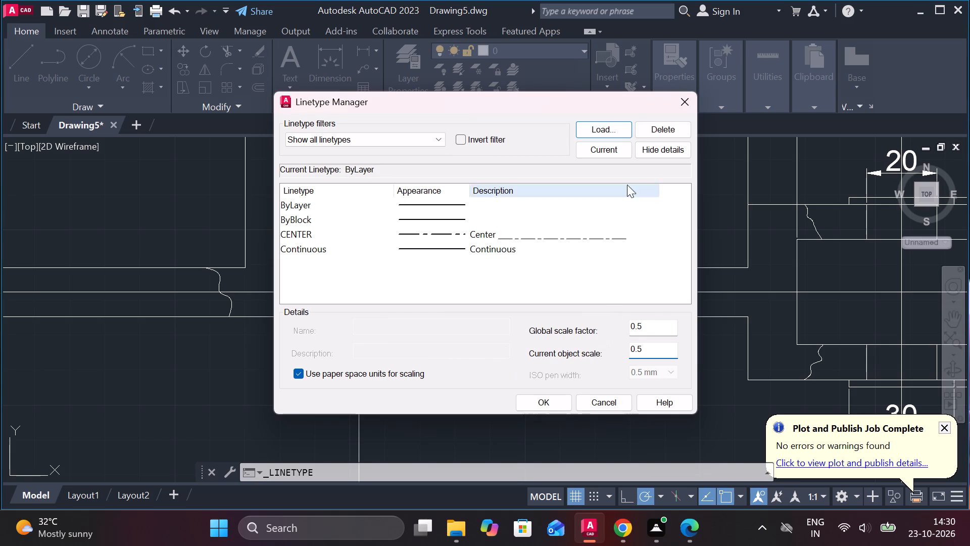
# Load the DASHED linetype from acadiso.lin and apply the linetype settings.
pyautogui.click(619, 130)
pyautogui.scroll(-6, 428, 265)
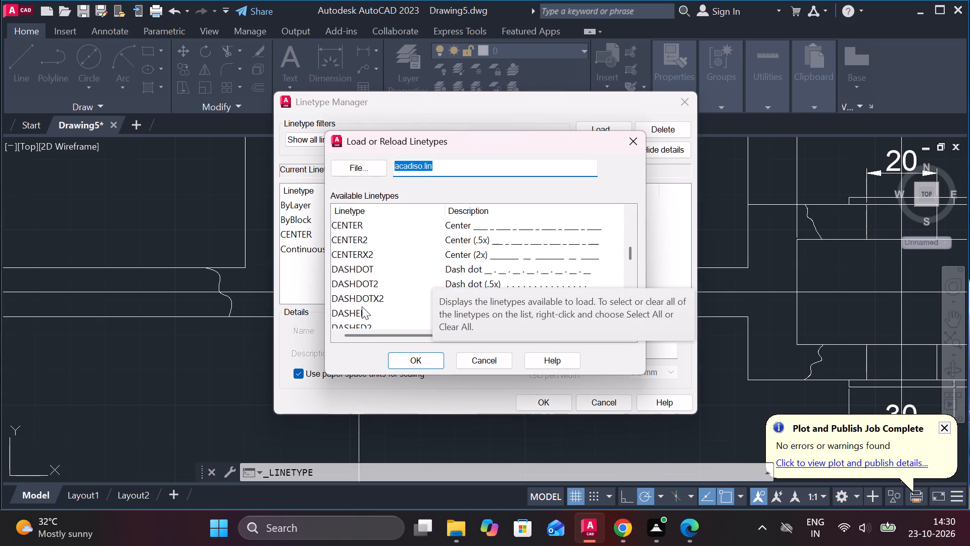
pyautogui.click(360, 307)
pyautogui.click(422, 361)
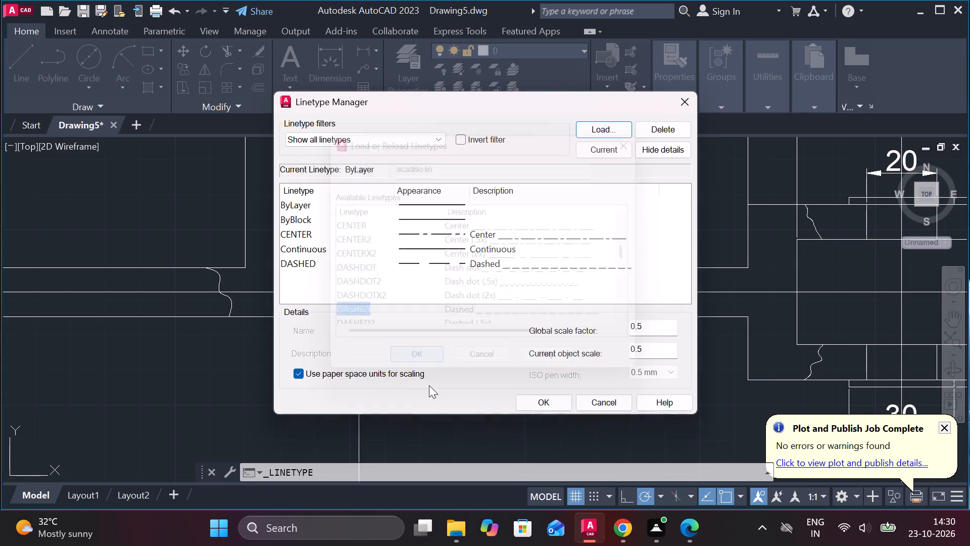
pyautogui.click(548, 396)
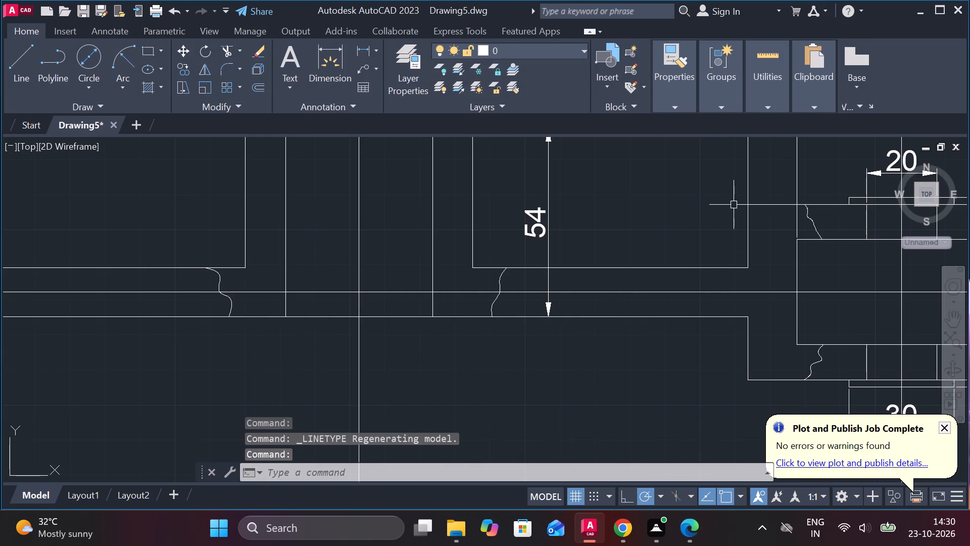
# Add a vertical linear dimension for the arm's thickness near its free end in the upper view, placed inside the arm.
pyautogui.scroll(-3, 649, 178)
pyautogui.scroll(2, 776, 221)
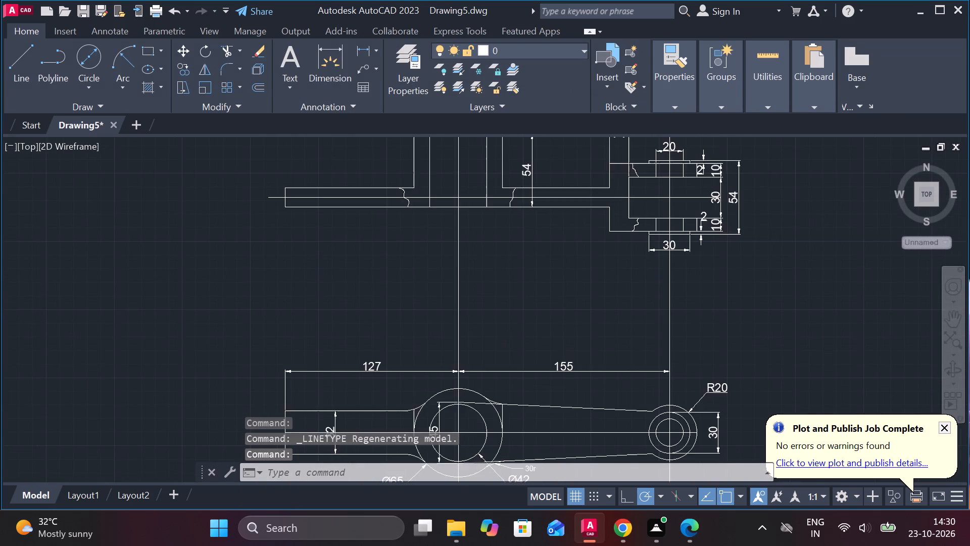
pyautogui.scroll(-3, 776, 221)
pyautogui.scroll(1, 781, 199)
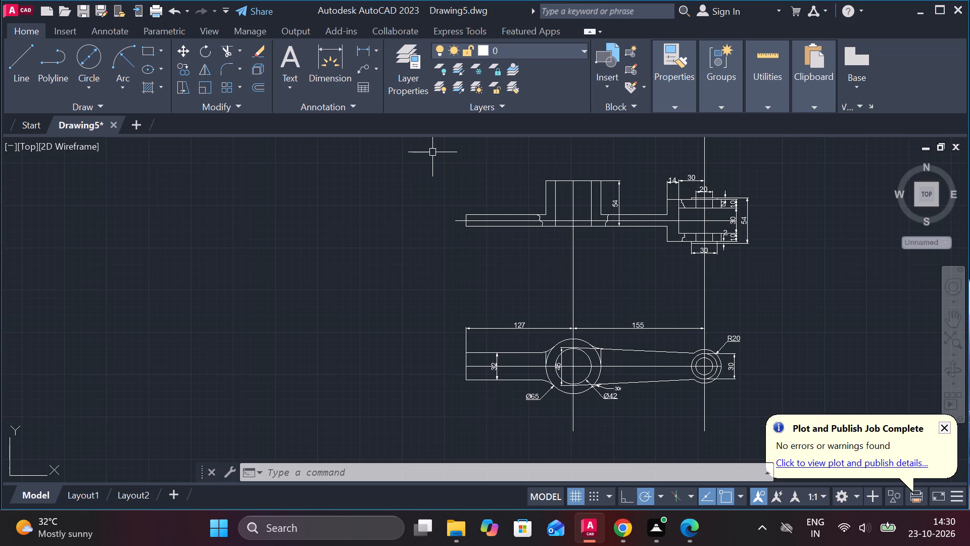
pyautogui.click(368, 52)
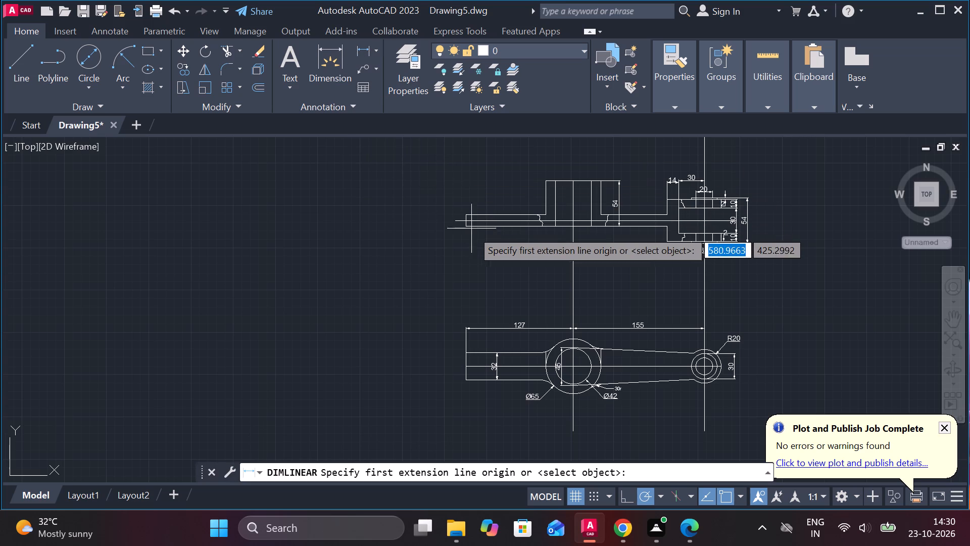
pyautogui.scroll(2, 481, 230)
pyautogui.click(481, 221)
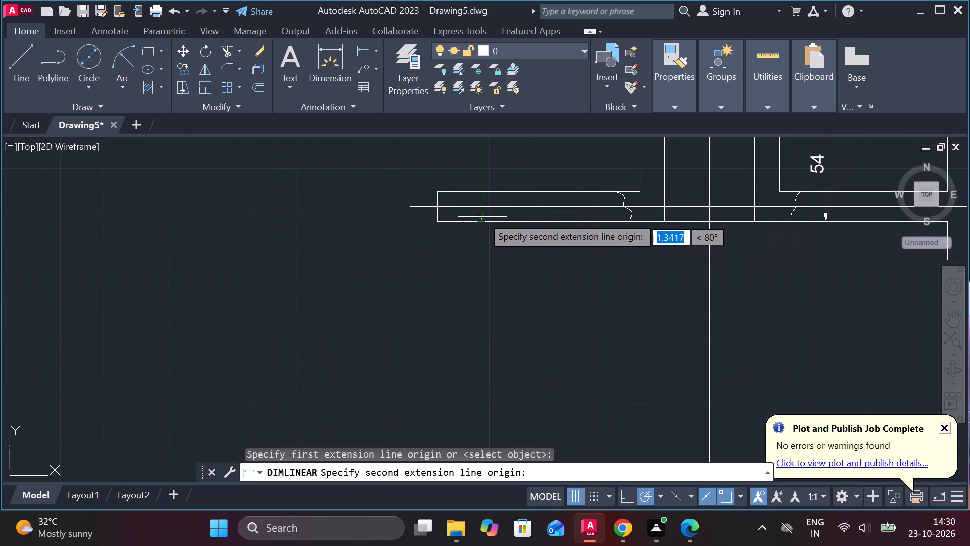
pyautogui.click(484, 190)
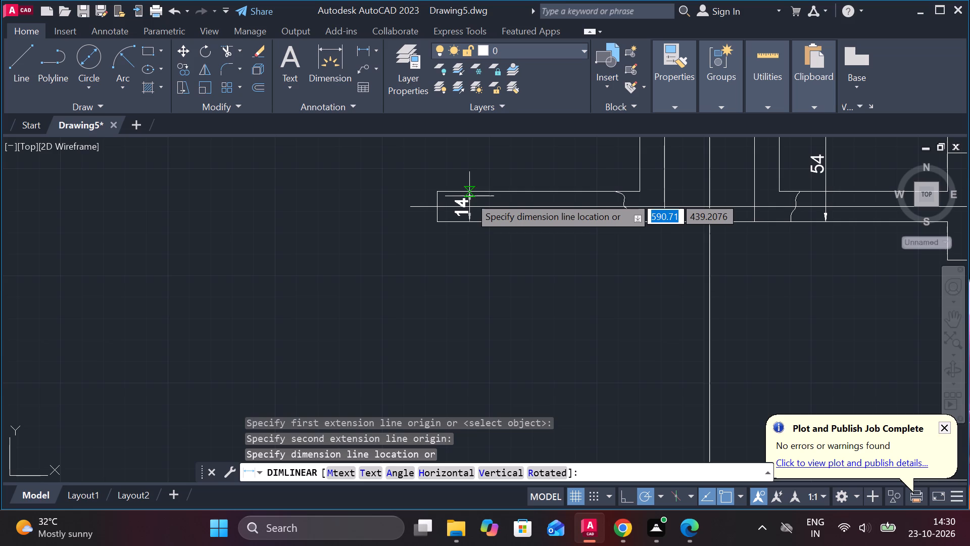
pyautogui.click(495, 205)
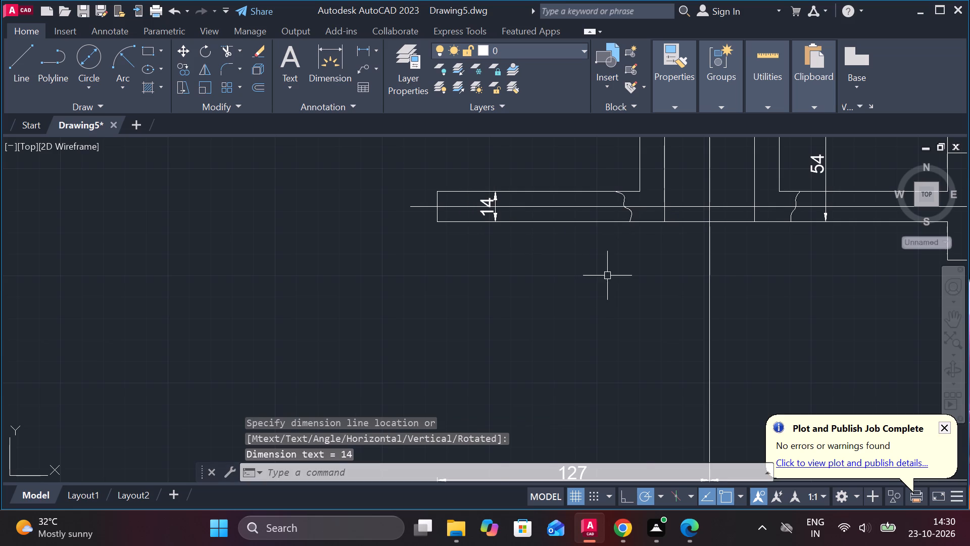
# Move the whole upper view with its dimensions straight down along the boss centre line, closer to the lower view.
pyautogui.scroll(-2, 607, 274)
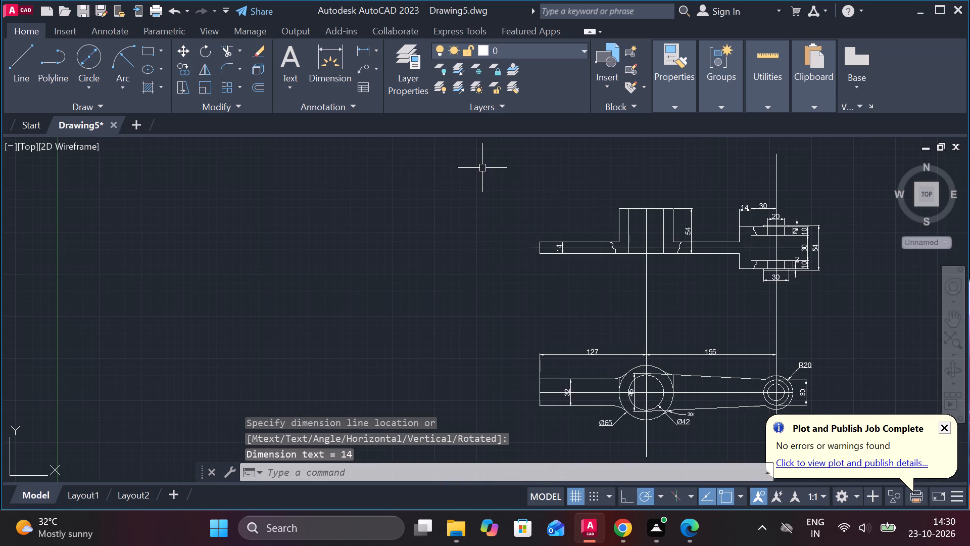
pyautogui.click(481, 153)
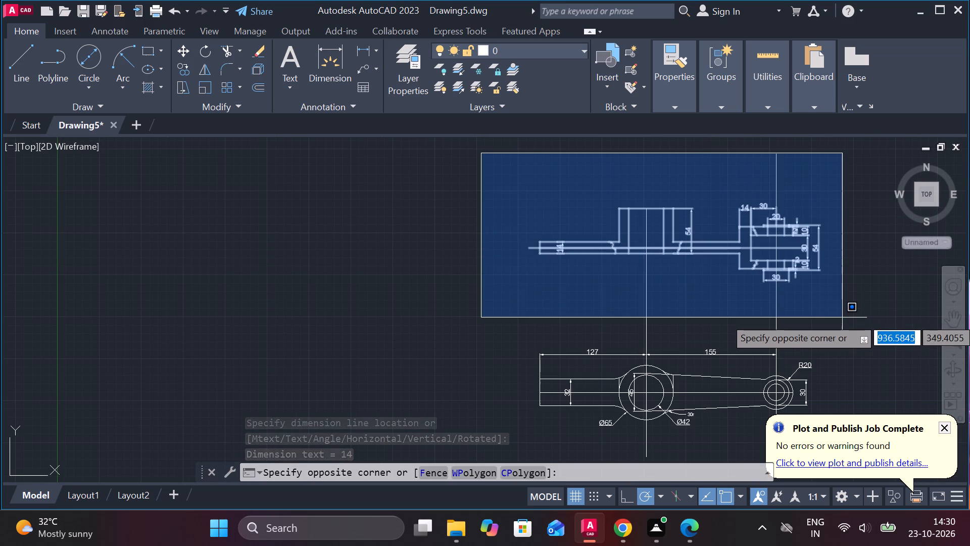
pyautogui.click(842, 317)
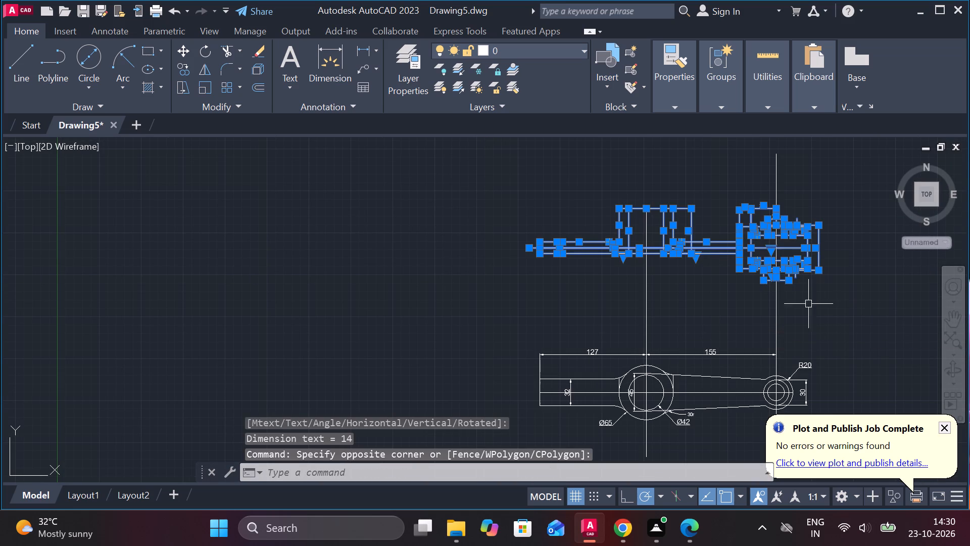
pyautogui.press('m')
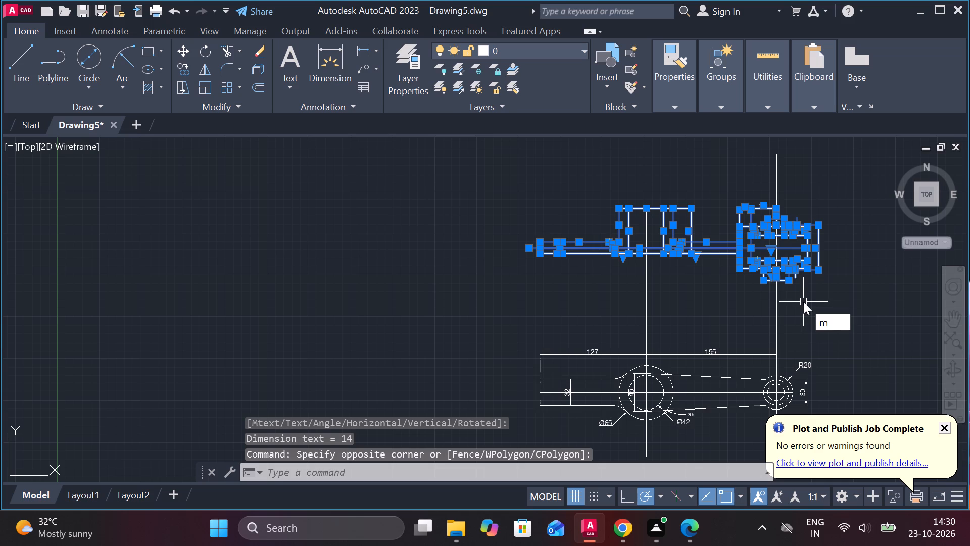
pyautogui.press('Return')
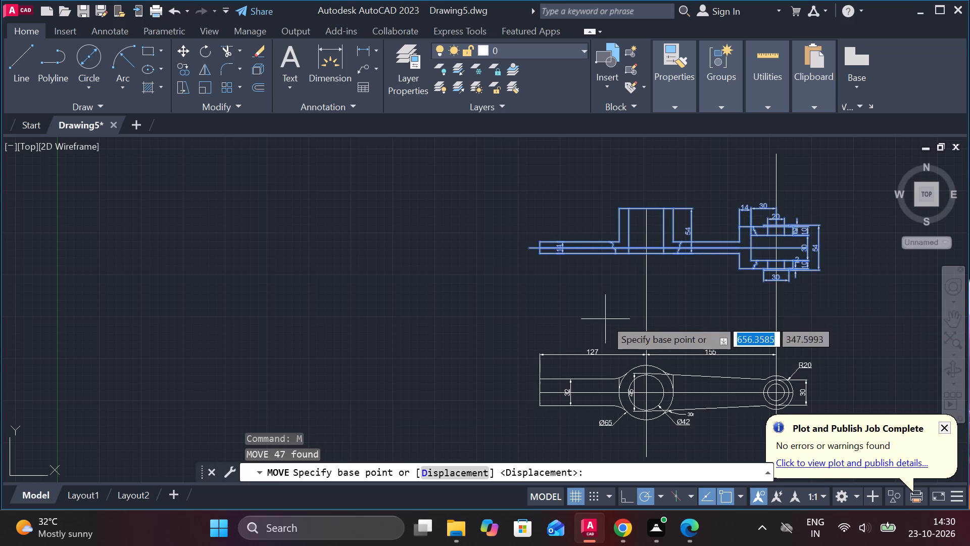
pyautogui.click(651, 247)
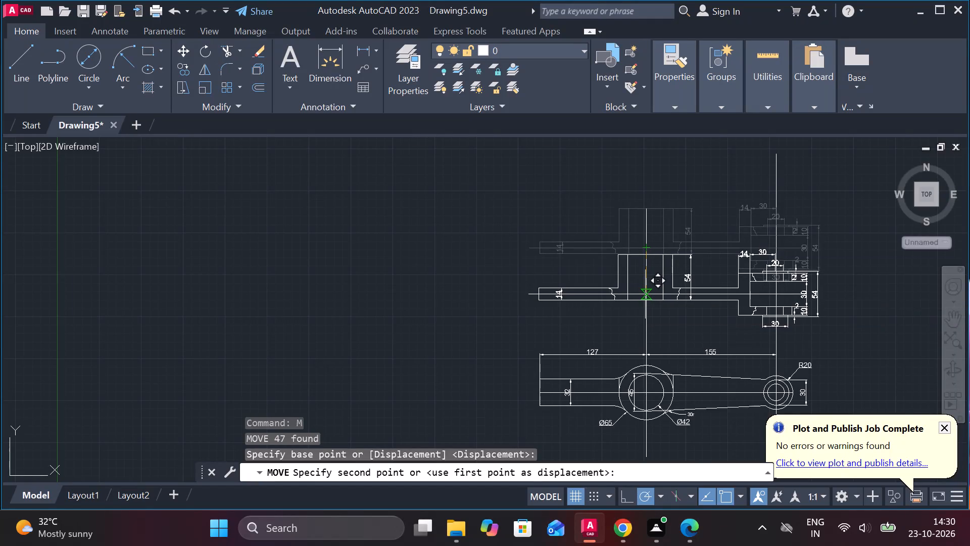
pyautogui.click(645, 294)
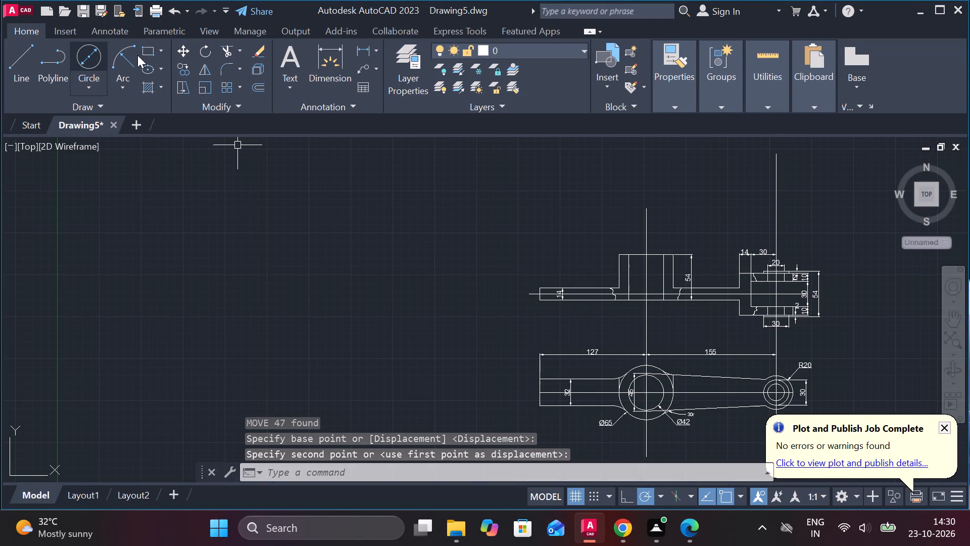
# Trim the excess of both vertical centre lines above the upper view and below the lower view.
pyautogui.click(223, 52)
pyautogui.click(647, 222)
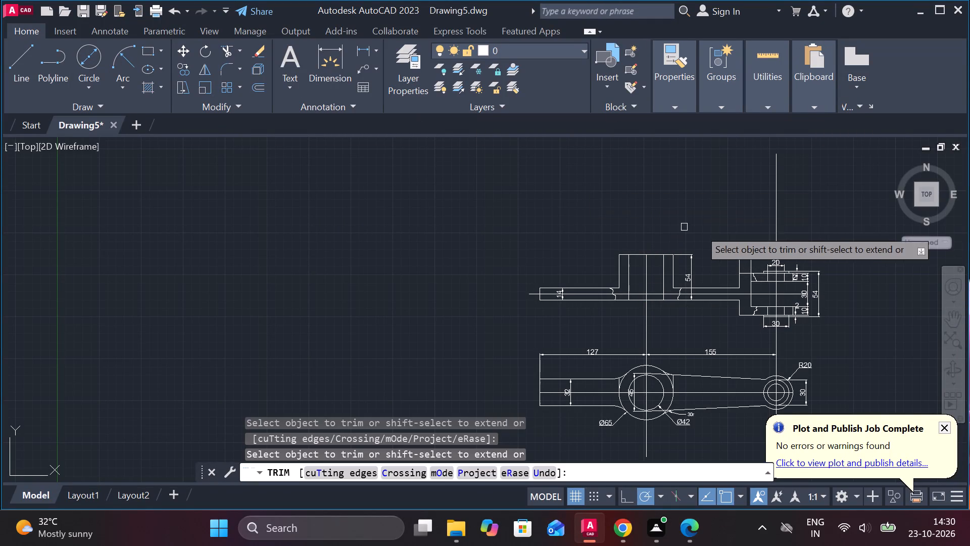
pyautogui.click(779, 202)
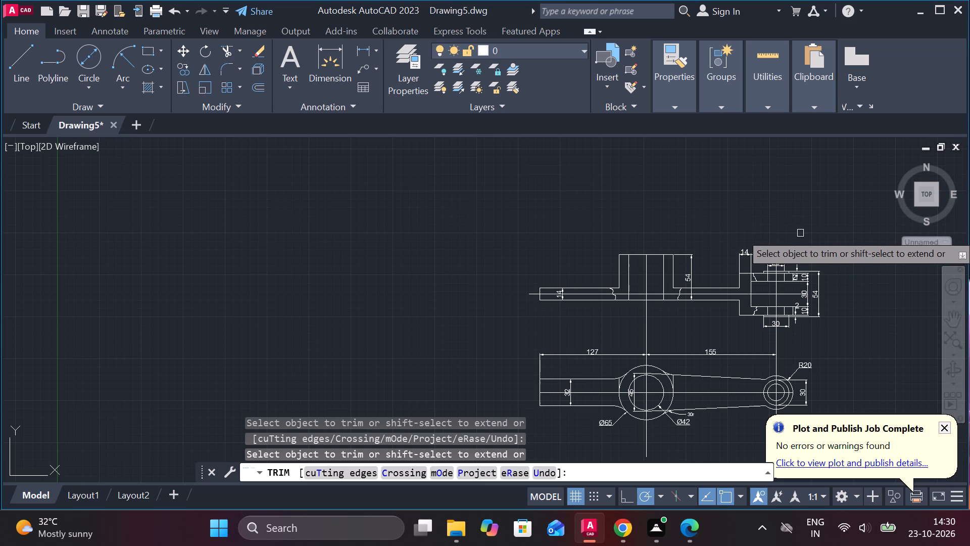
pyautogui.scroll(-2, 414, 229)
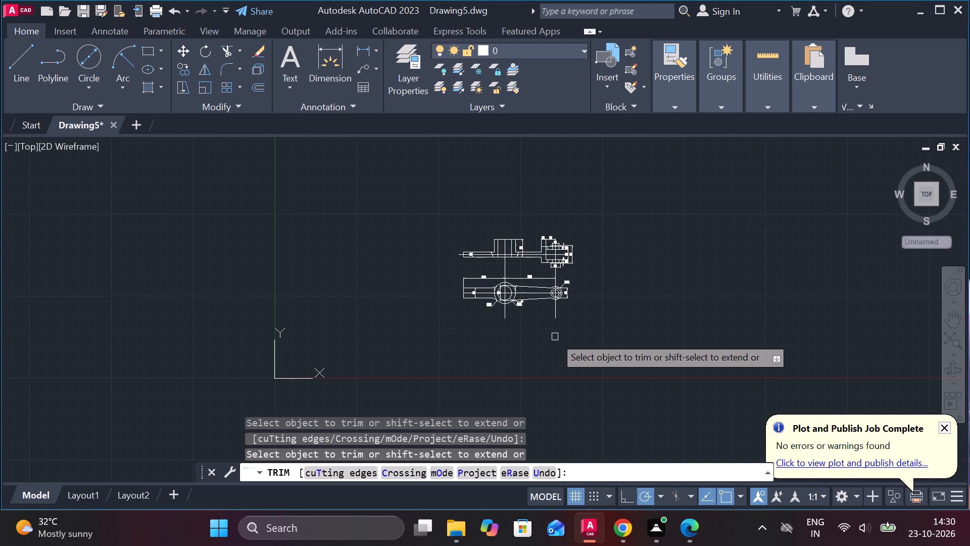
pyautogui.scroll(2, 555, 337)
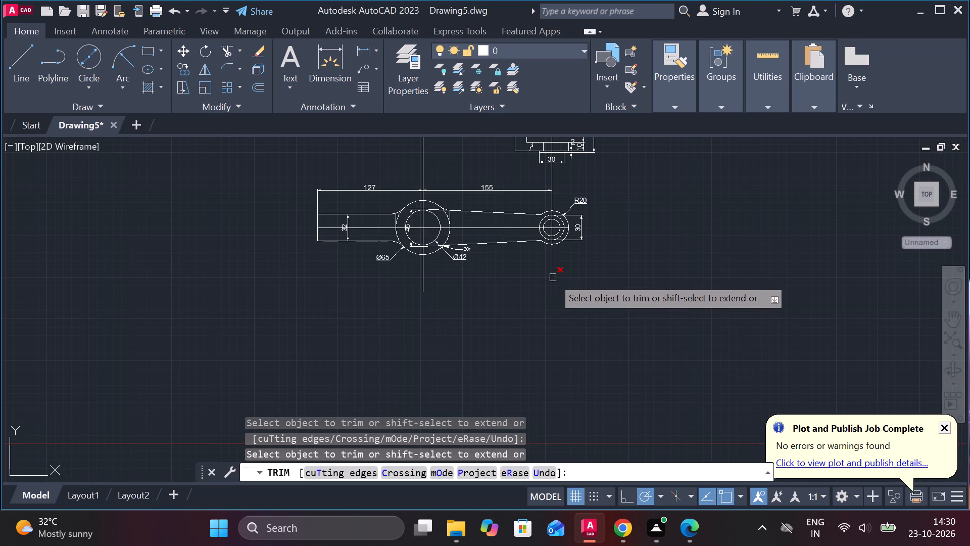
pyautogui.click(549, 280)
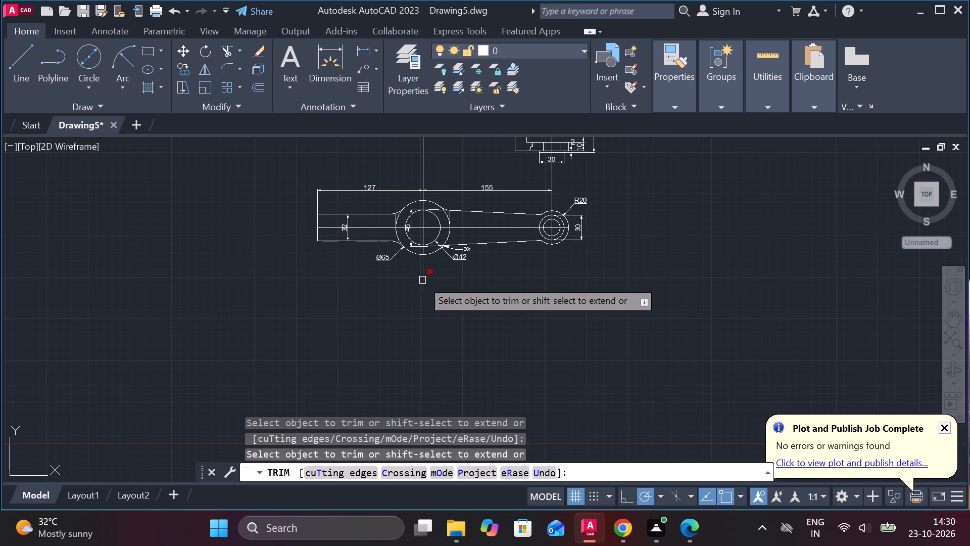
pyautogui.click(422, 280)
pyautogui.scroll(-2, 506, 304)
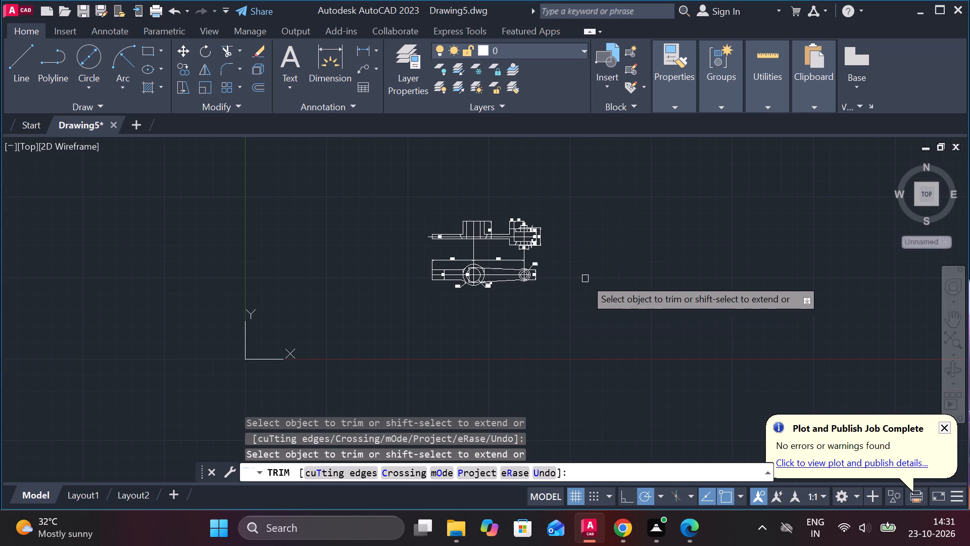
pyautogui.press('Escape')
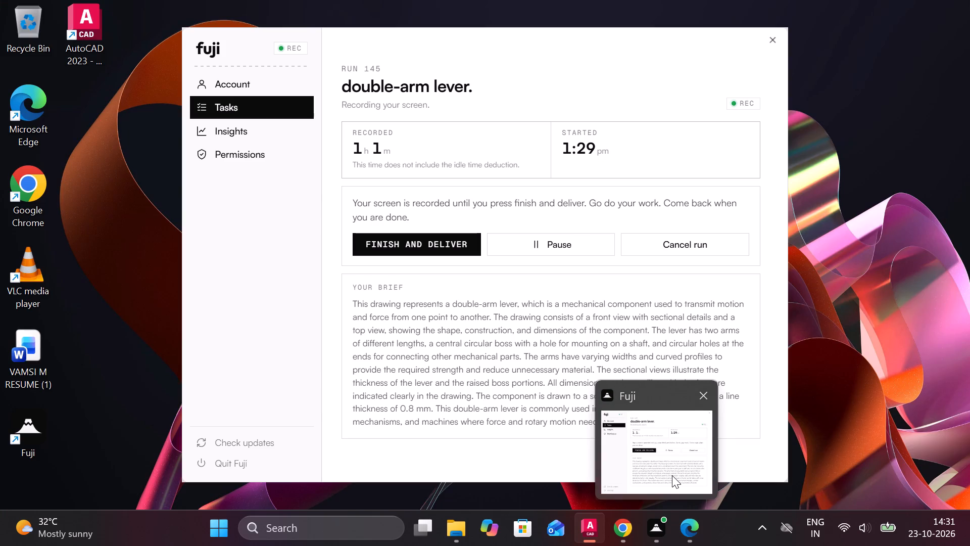
# Stretch the lower ends of both vertical centre lines downward so they overshoot the boss and small-end circles in the lower view.
pyautogui.scroll(3, 535, 284)
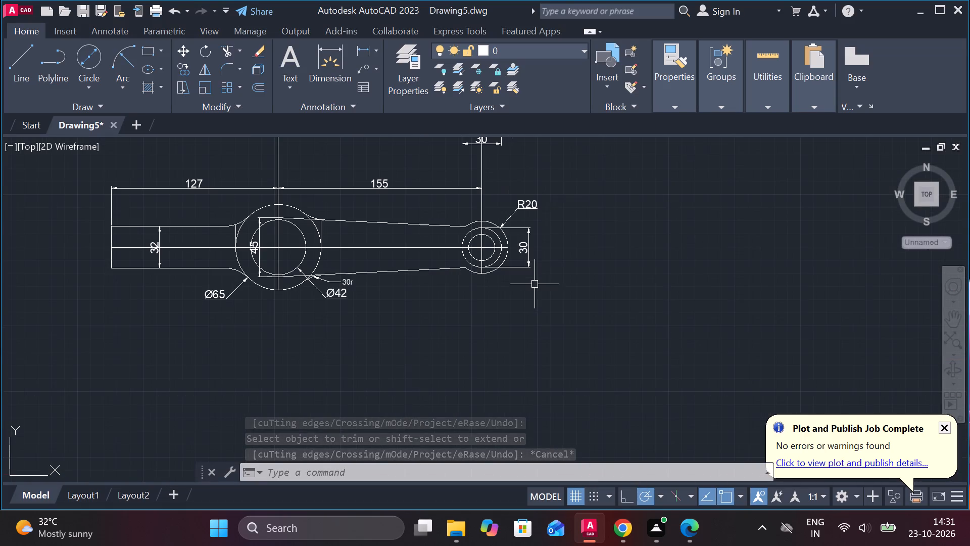
pyautogui.click(281, 230)
pyautogui.click(279, 289)
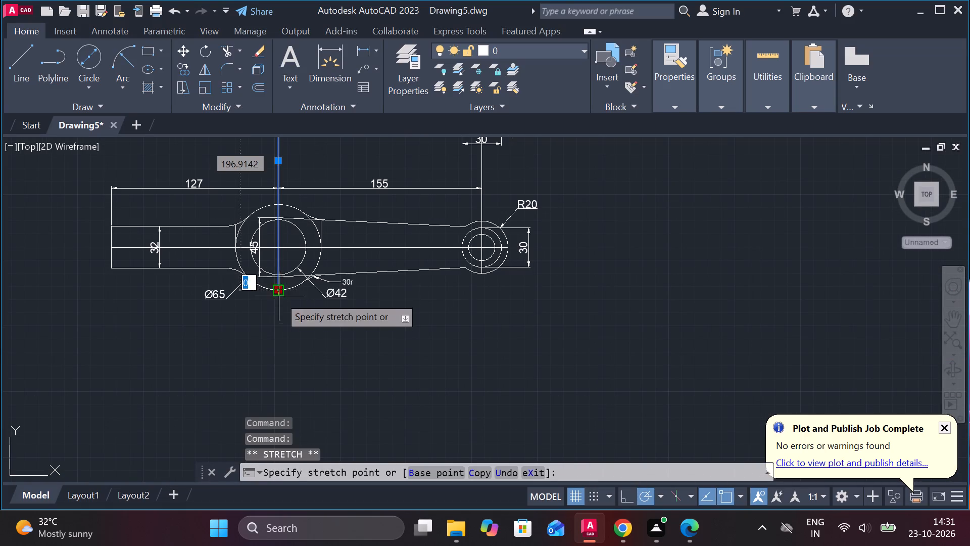
pyautogui.click(277, 319)
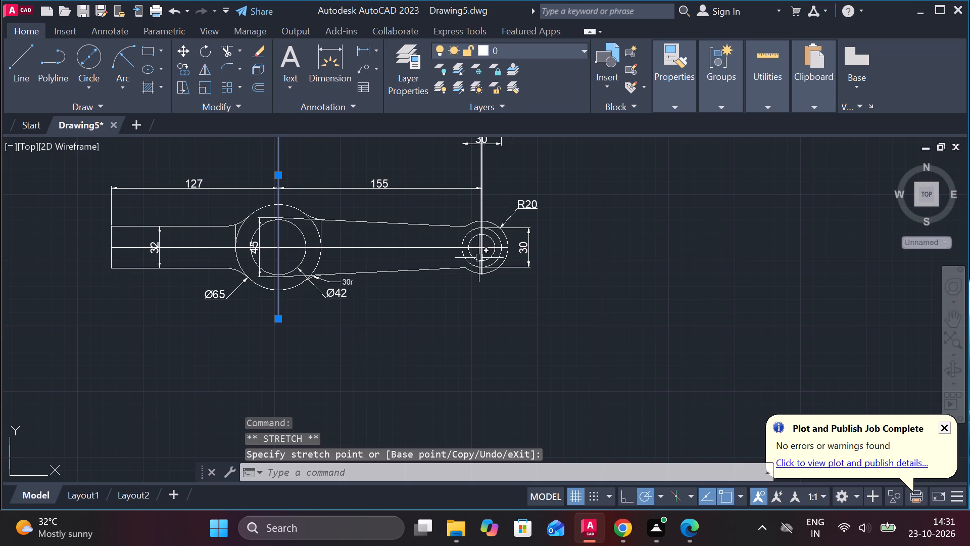
pyautogui.click(480, 257)
pyautogui.click(483, 279)
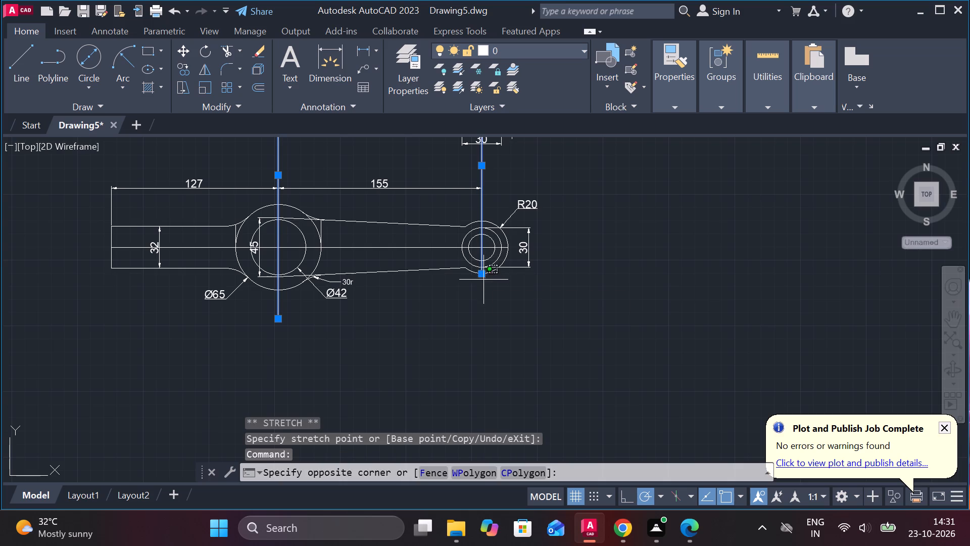
pyautogui.moveTo(483, 283); pyautogui.dragTo(482, 288)
pyautogui.moveTo(482, 288); pyautogui.dragTo(479, 308)
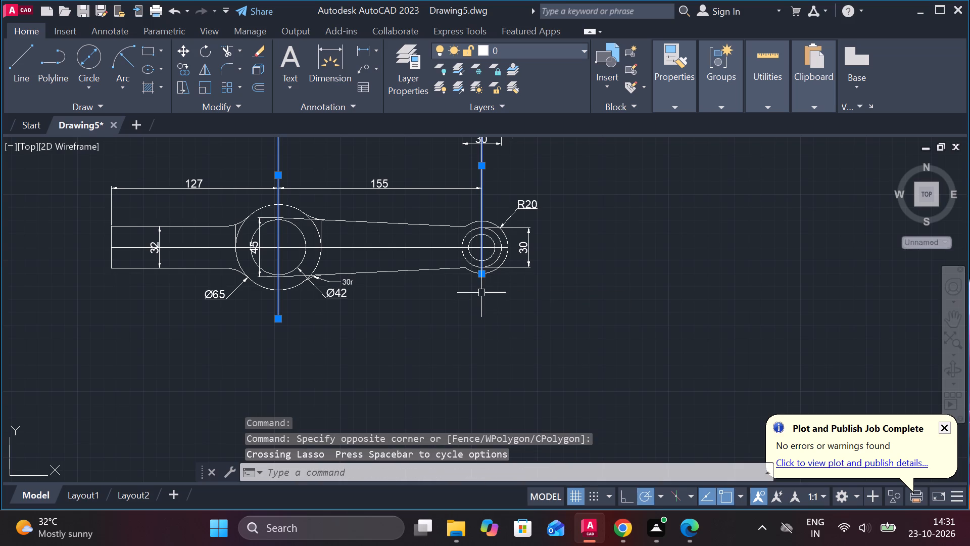
pyautogui.click(481, 276)
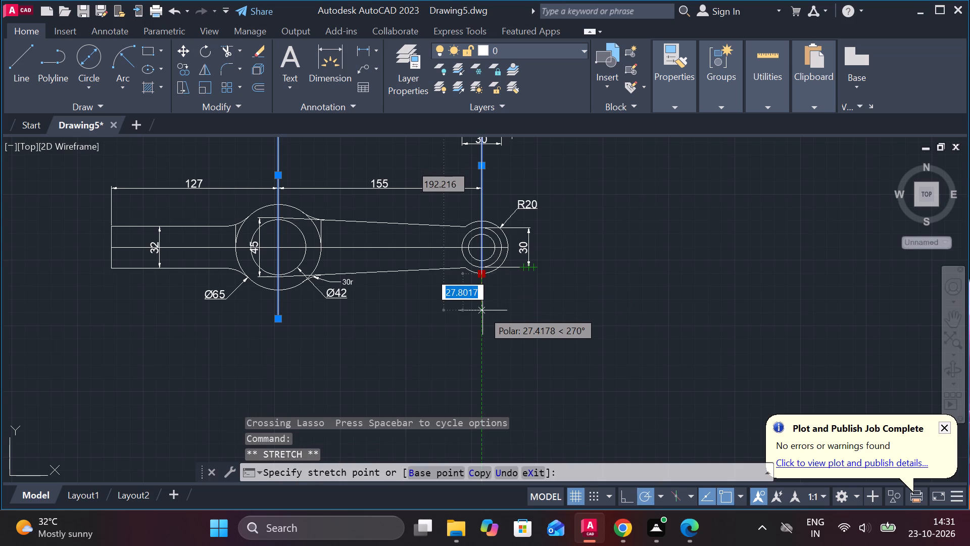
pyautogui.click(482, 321)
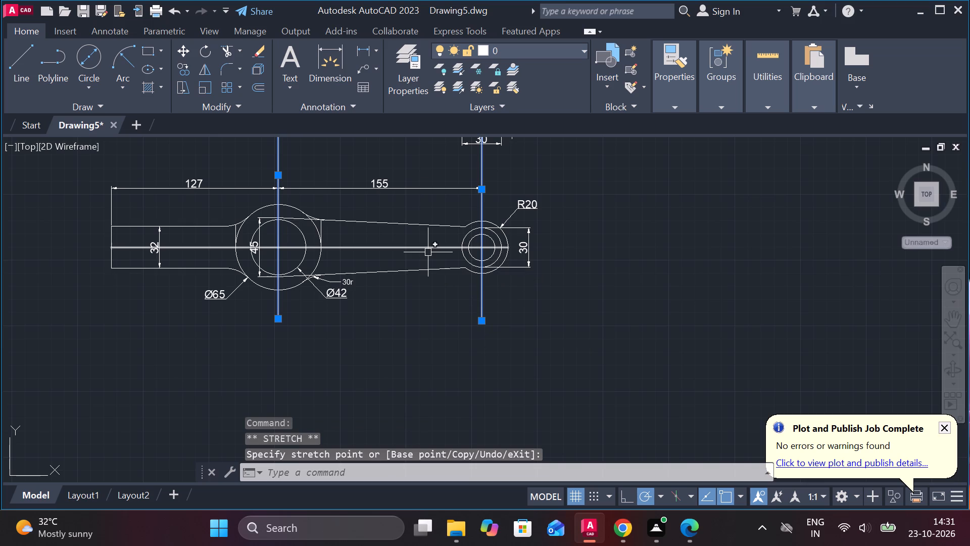
# Stretch both ends of the lower view's horizontal centre line outward beyond the lever's outline.
pyautogui.doubleClick(355, 248)
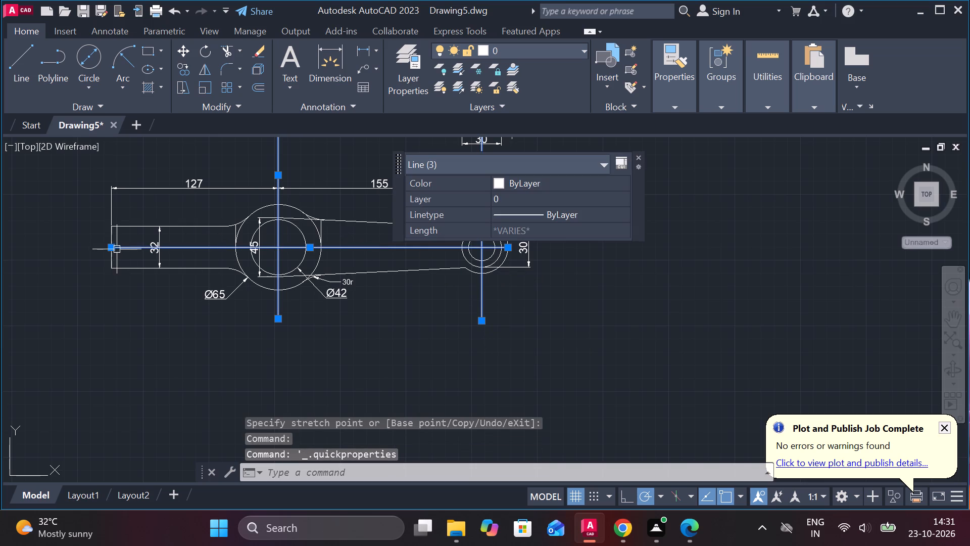
pyautogui.click(112, 249)
pyautogui.click(80, 249)
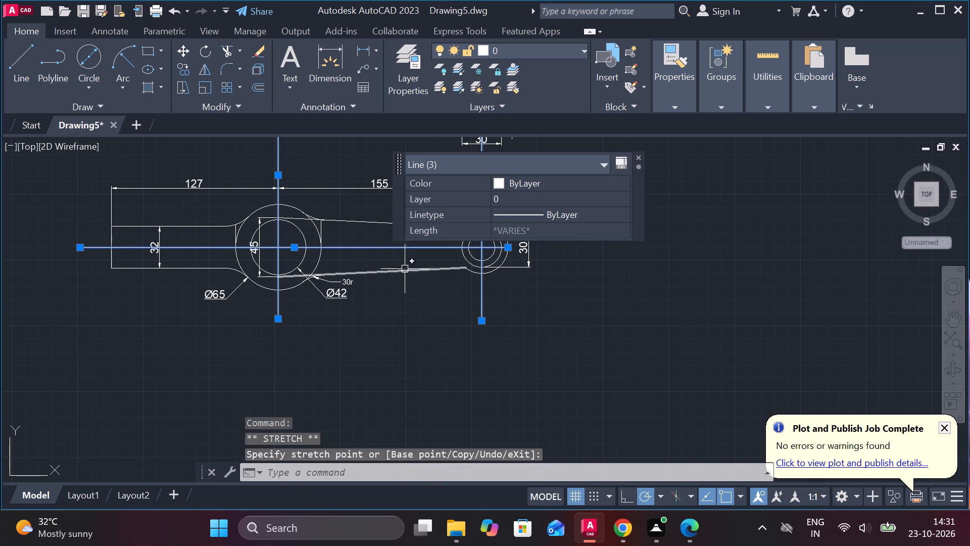
pyautogui.click(508, 250)
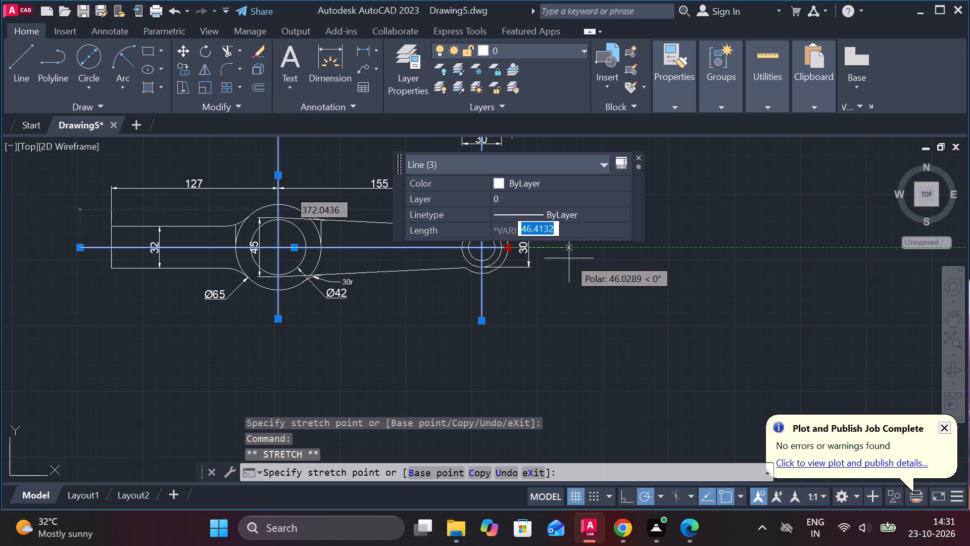
pyautogui.click(563, 249)
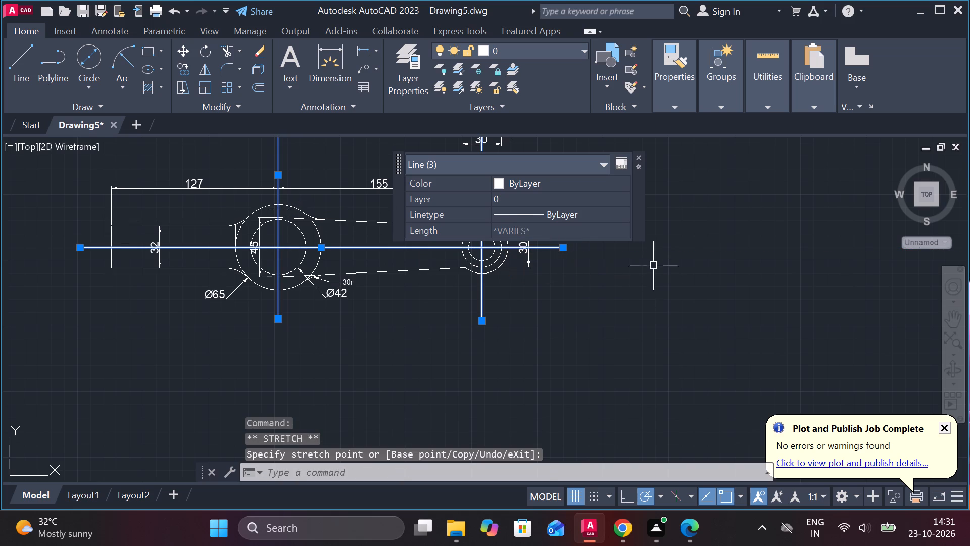
pyautogui.scroll(-2, 691, 194)
pyautogui.scroll(4, 691, 194)
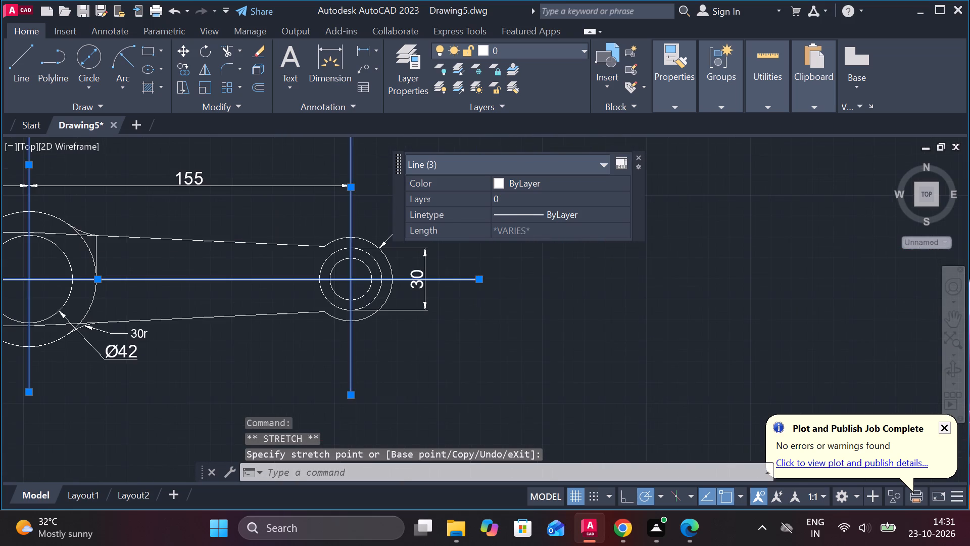
pyautogui.scroll(-3, 691, 194)
pyautogui.scroll(2, 501, 303)
pyautogui.scroll(-3, 501, 303)
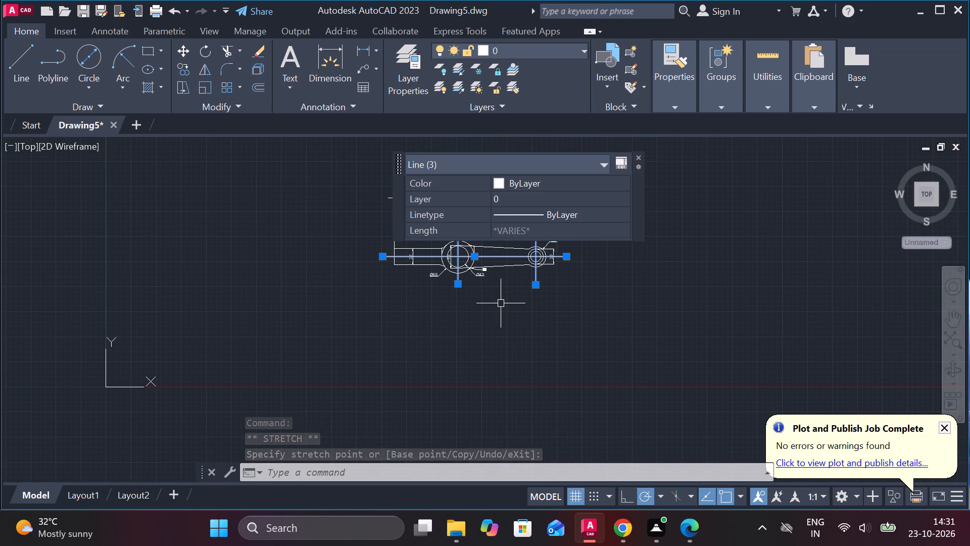
pyautogui.scroll(1, 351, 169)
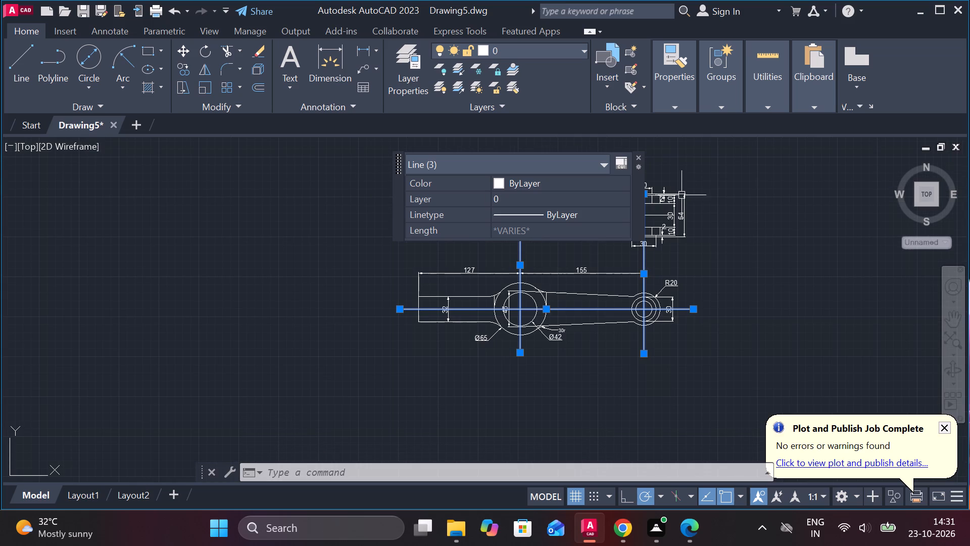
pyautogui.click(639, 156)
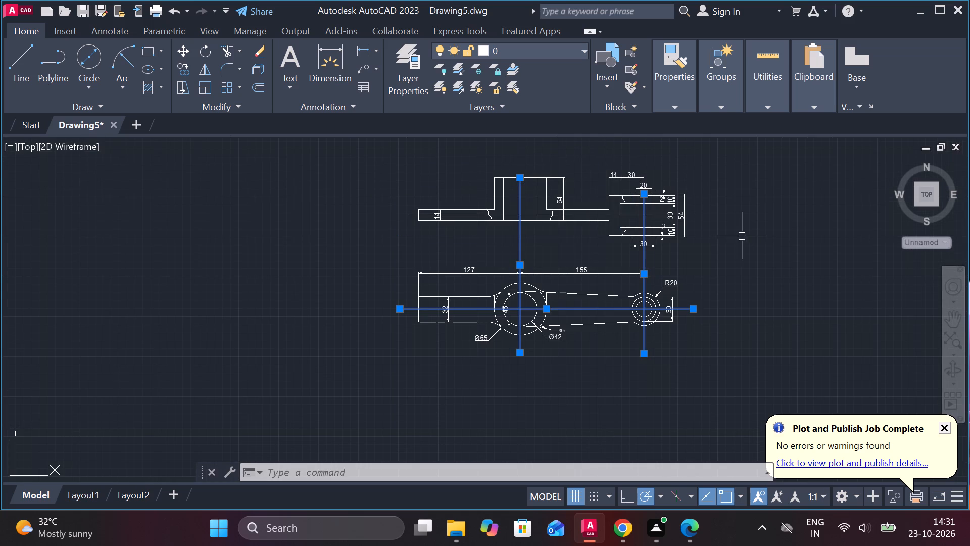
# Stretch the upper ends of both vertical centre lines above the upper view, the boss line by about 26 units.
pyautogui.scroll(2, 680, 220)
pyautogui.scroll(-2, 680, 220)
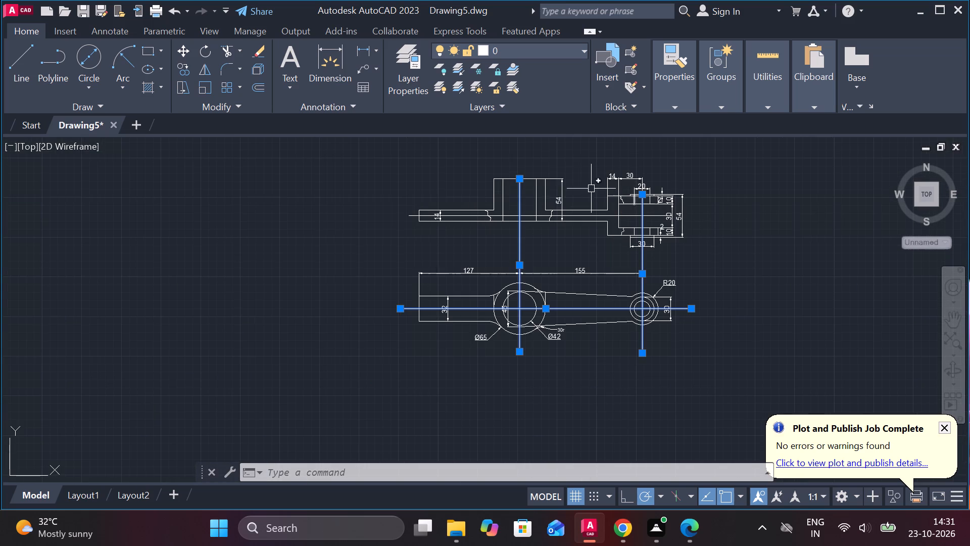
pyautogui.click(519, 180)
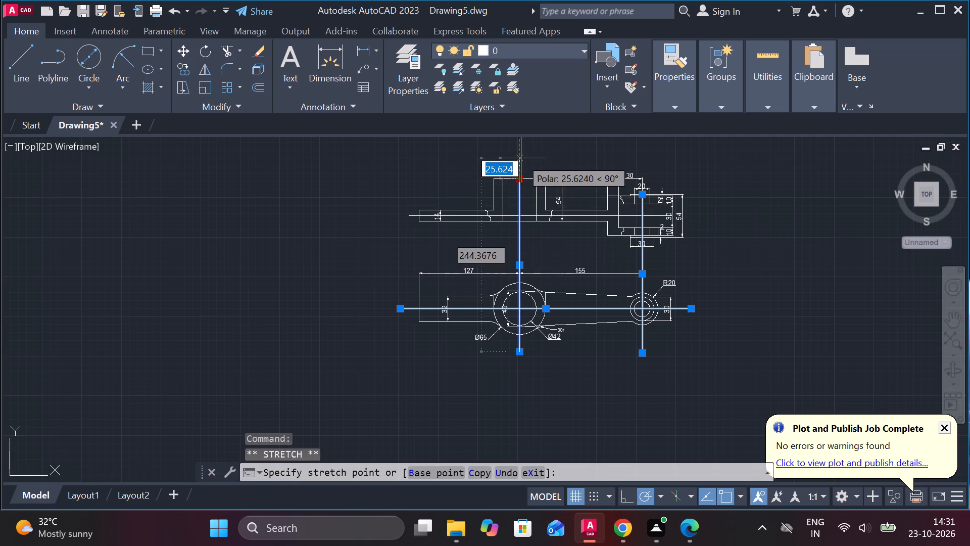
pyautogui.click(521, 158)
pyautogui.click(641, 193)
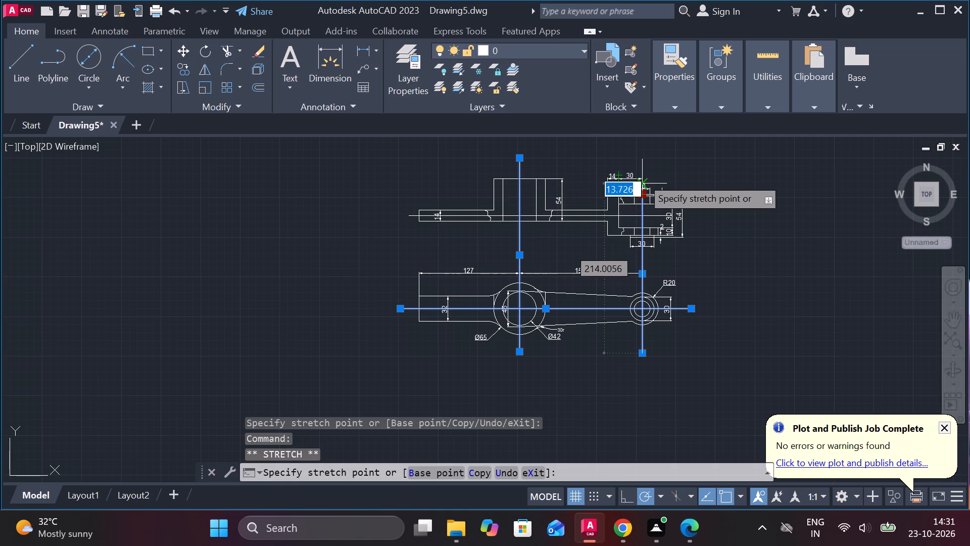
pyautogui.click(642, 162)
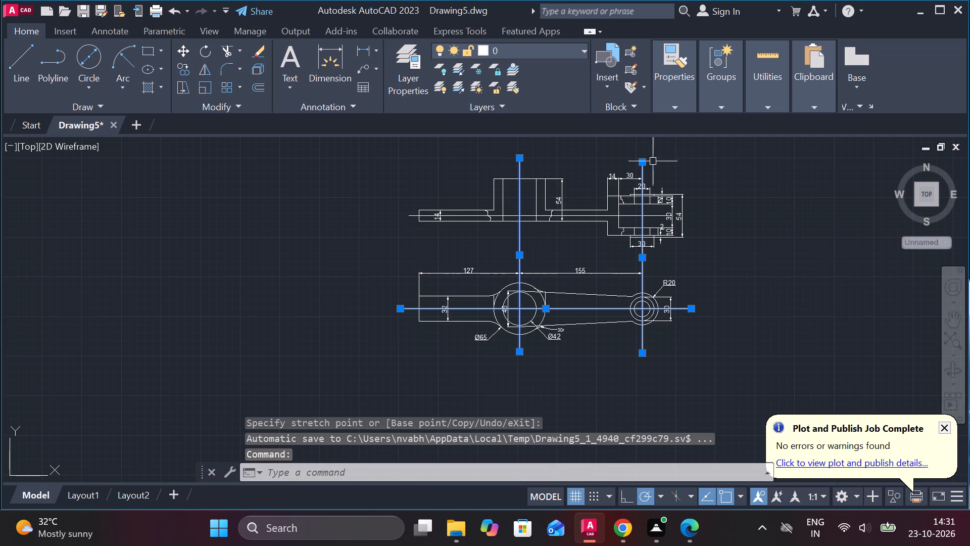
pyautogui.click(643, 160)
pyautogui.click(643, 155)
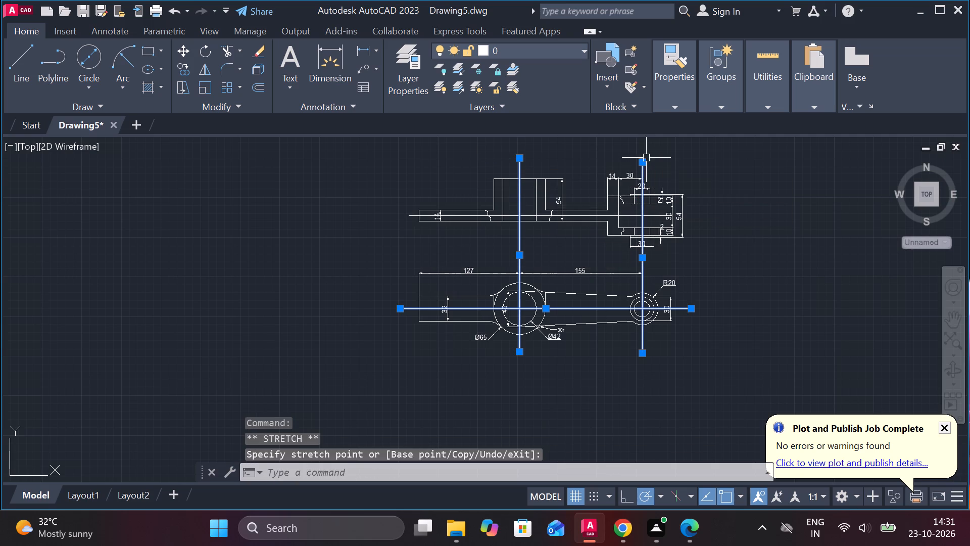
pyautogui.click(663, 217)
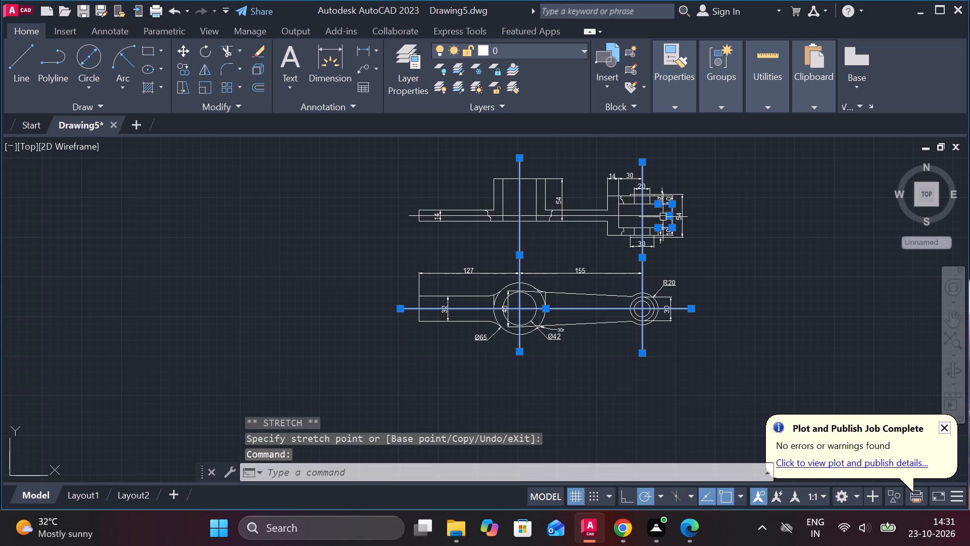
# Stretch the fork end of the upper view's horizontal centre line outward by about 24 units, past the overall 54 dimension.
pyautogui.scroll(2, 729, 209)
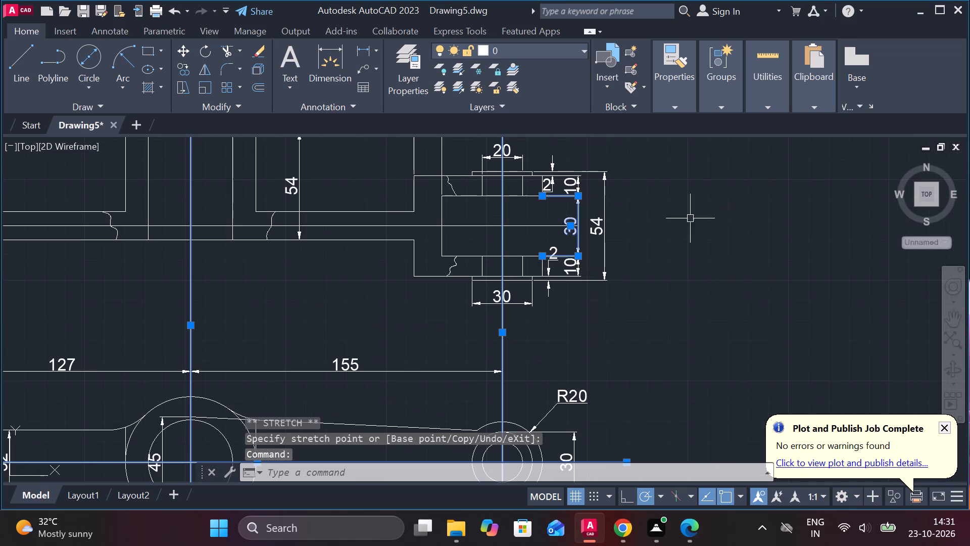
pyautogui.click(538, 223)
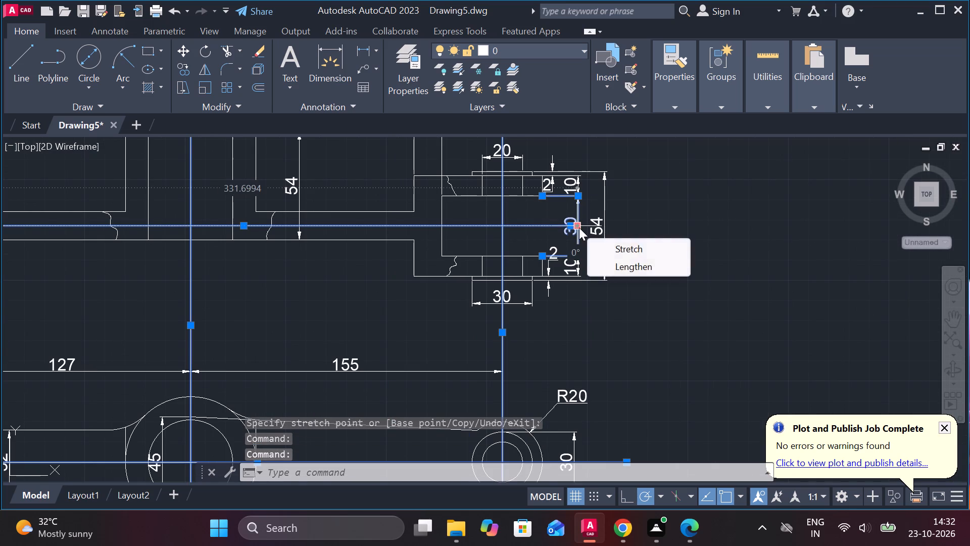
pyautogui.click(579, 227)
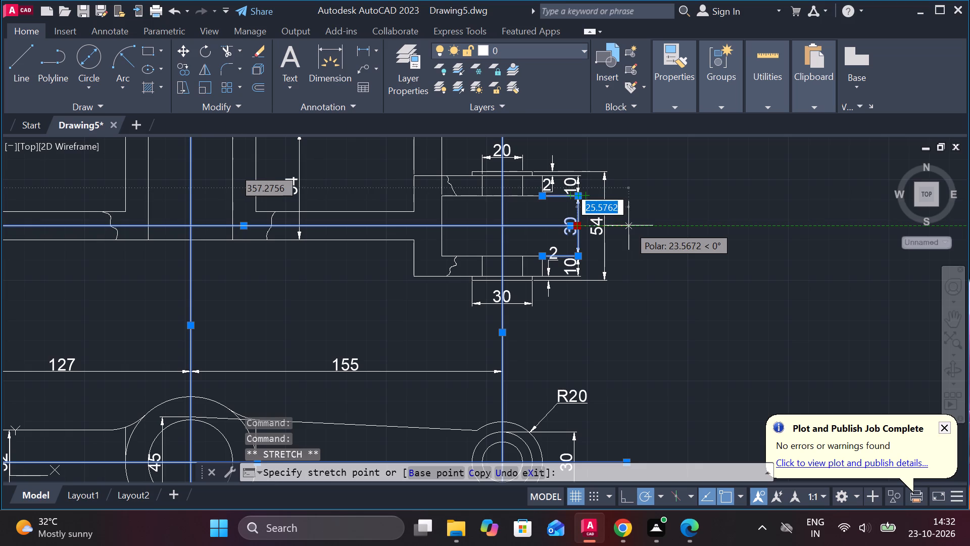
pyautogui.click(628, 225)
pyautogui.scroll(-2, 646, 266)
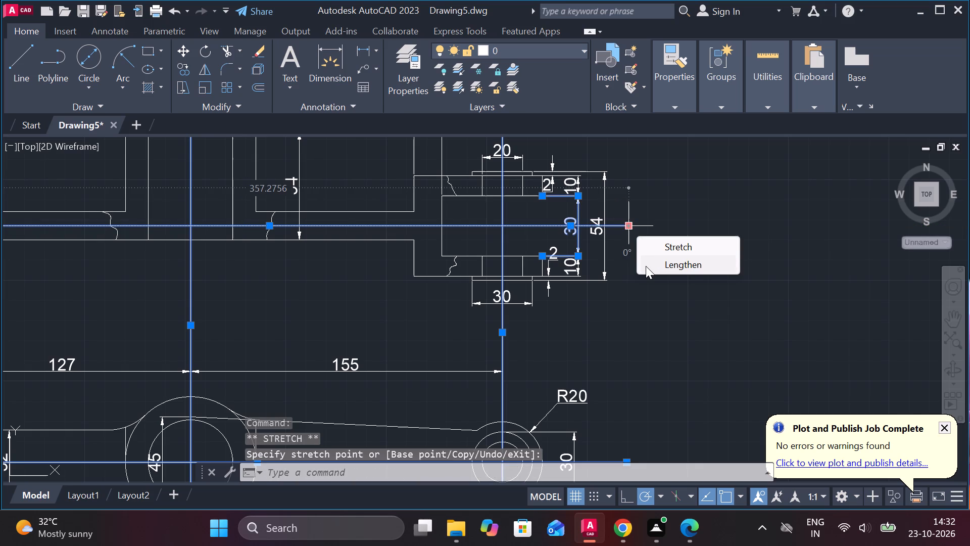
pyautogui.scroll(-1, 646, 266)
pyautogui.scroll(-1, 406, 276)
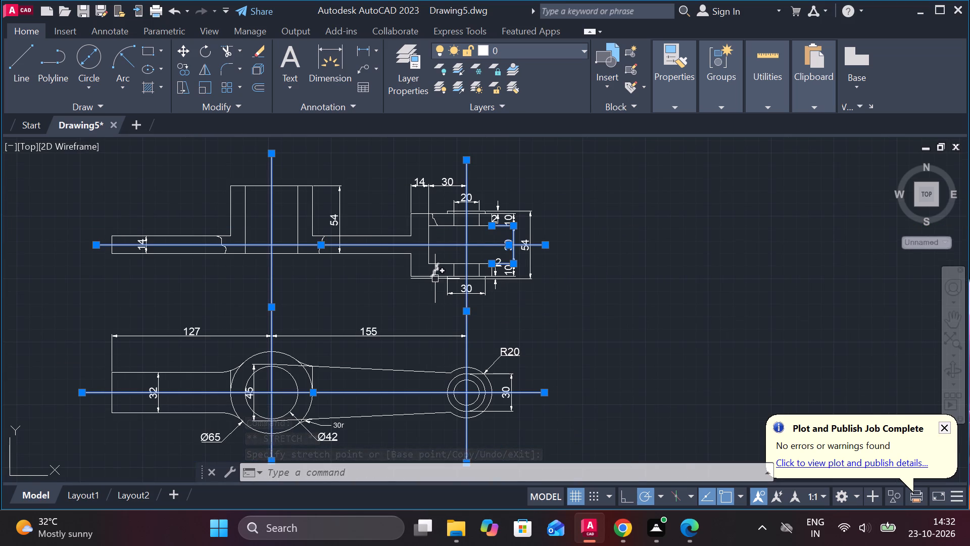
# Shift the text grip of the vertical 30 dimension at the fork gap onto its dimension line.
pyautogui.click(511, 244)
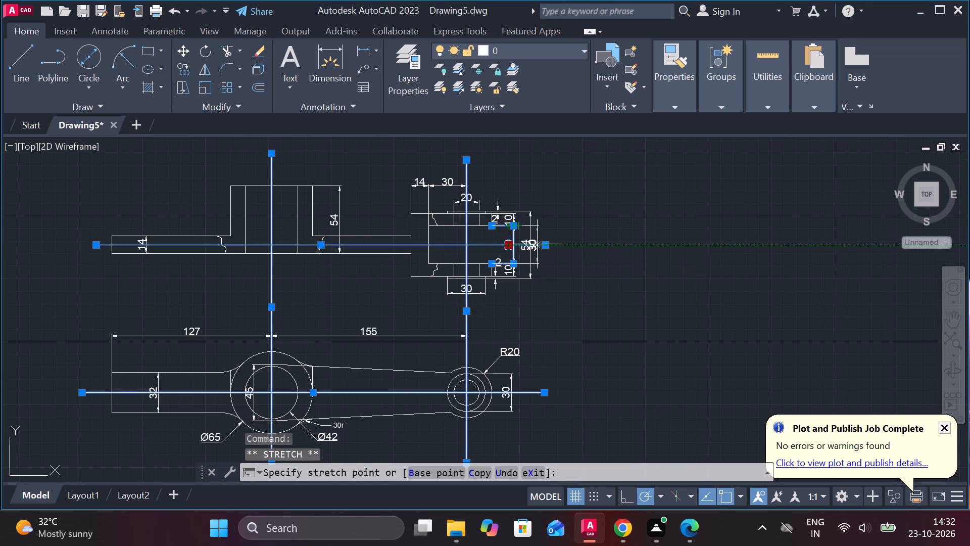
pyautogui.click(513, 245)
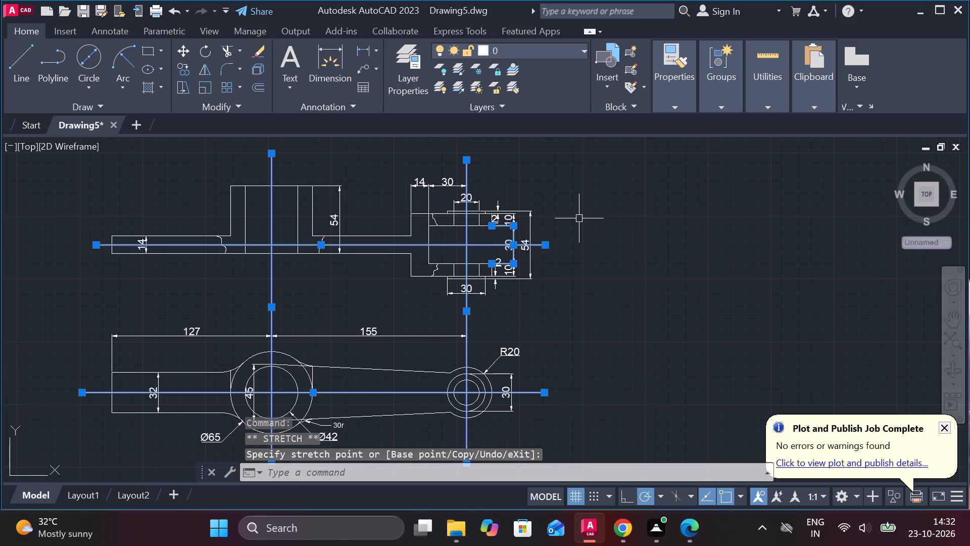
pyautogui.press('Escape')
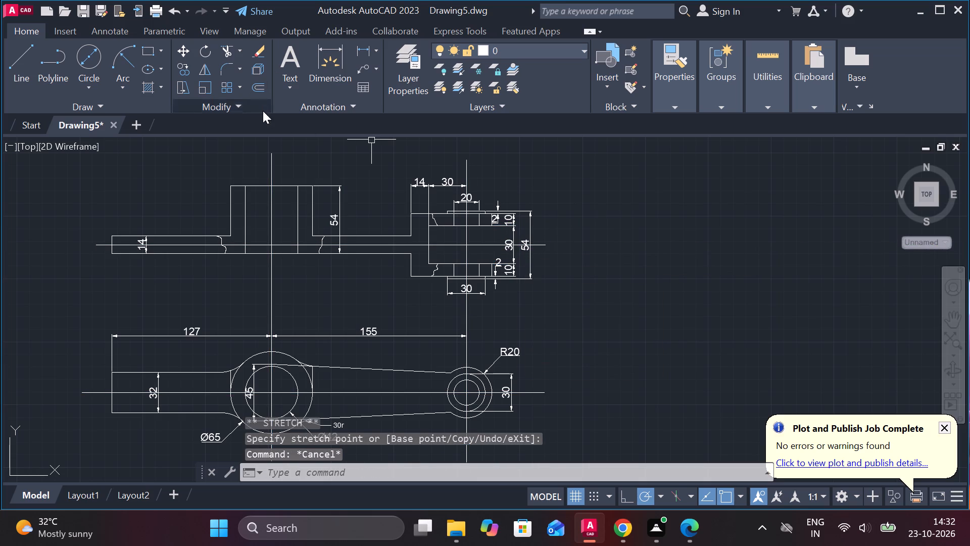
# Assign the CENTER linetype to both vertical centre lines and the horizontal centre lines of the upper and lower views.
pyautogui.click(276, 159)
pyautogui.click(475, 169)
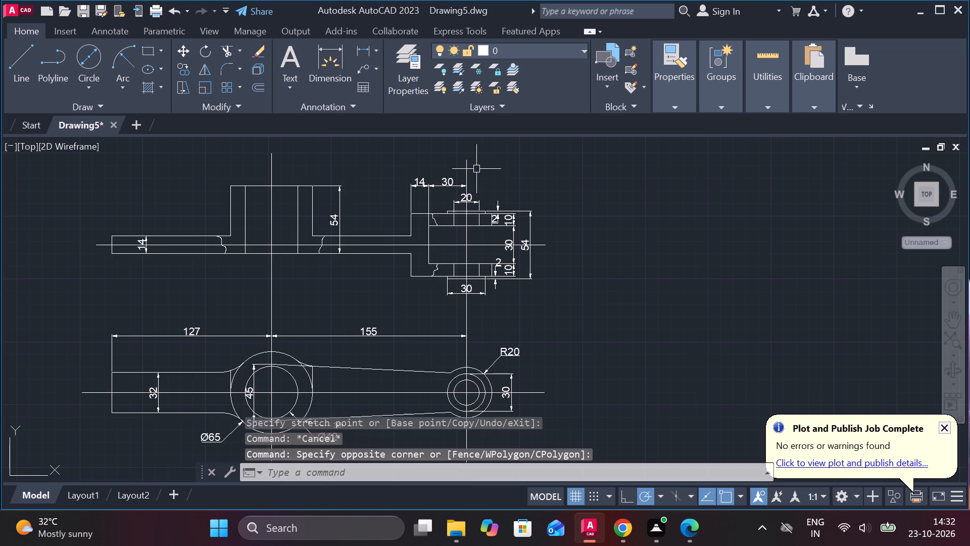
pyautogui.click(467, 165)
pyautogui.click(271, 164)
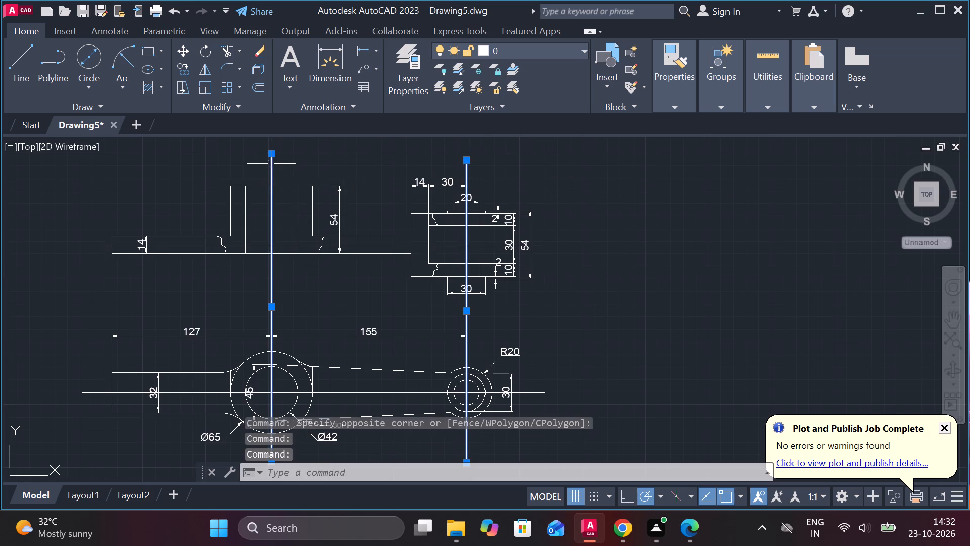
pyautogui.click(100, 244)
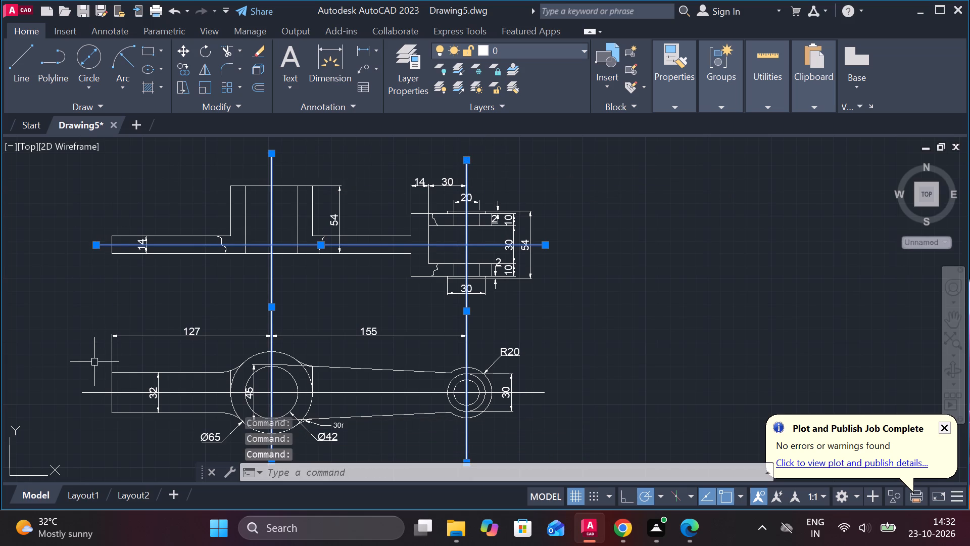
pyautogui.click(95, 395)
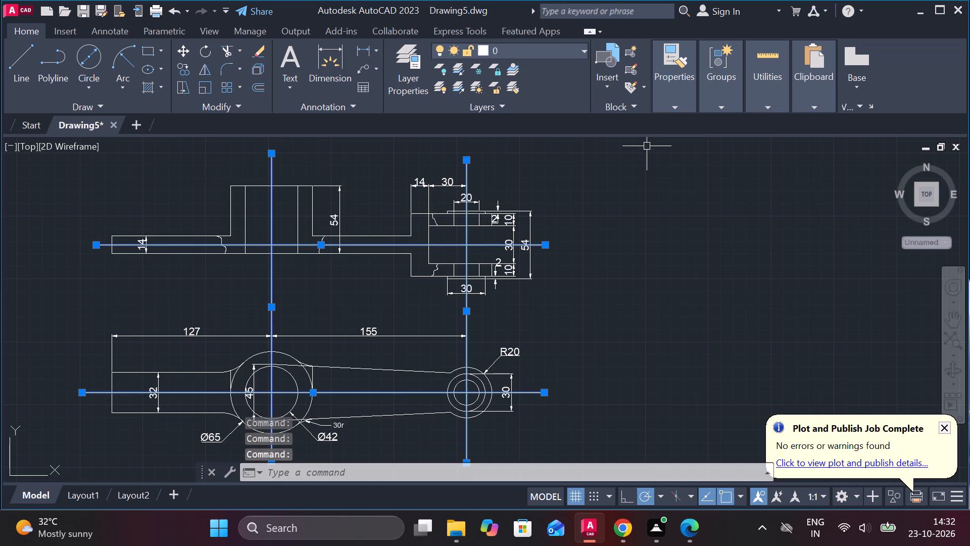
pyautogui.click(677, 106)
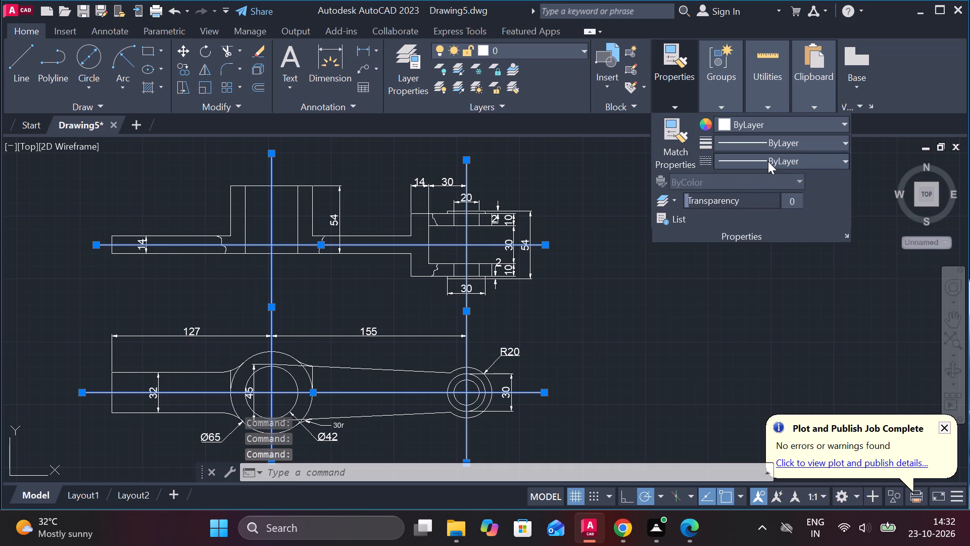
pyautogui.click(769, 161)
pyautogui.click(769, 211)
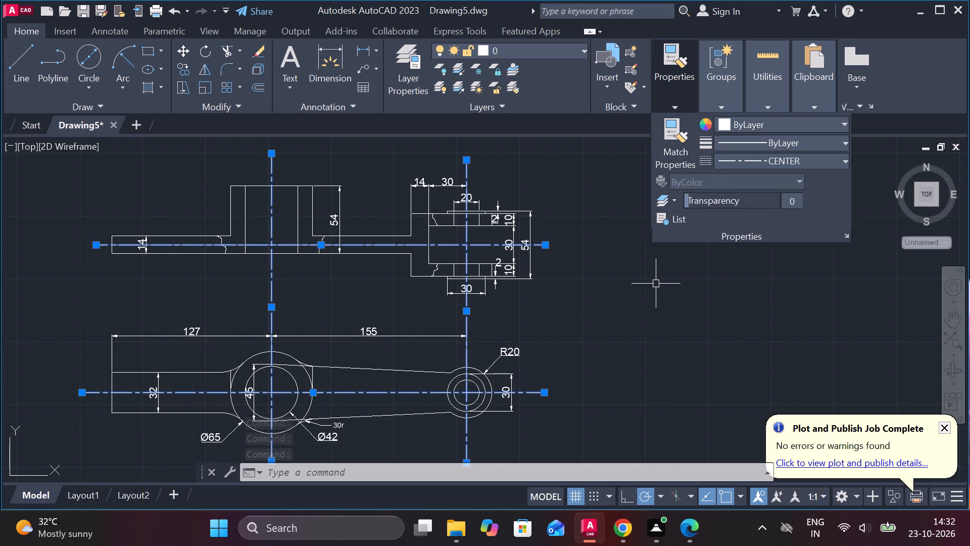
pyautogui.press('Escape')
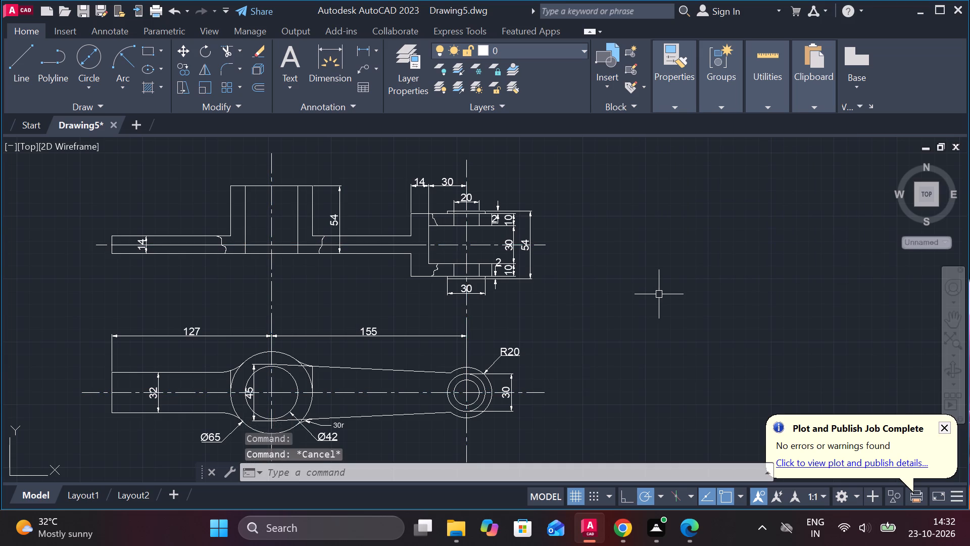
# Relocate the UCS origin well below and to the left of the two lever views.
pyautogui.scroll(-2, 586, 304)
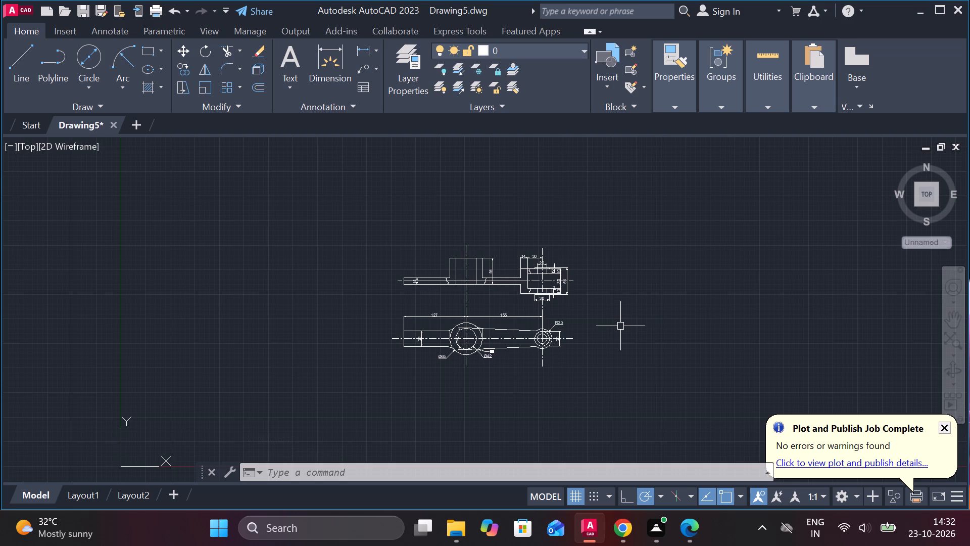
pyautogui.scroll(-1, 620, 326)
pyautogui.scroll(2, 627, 244)
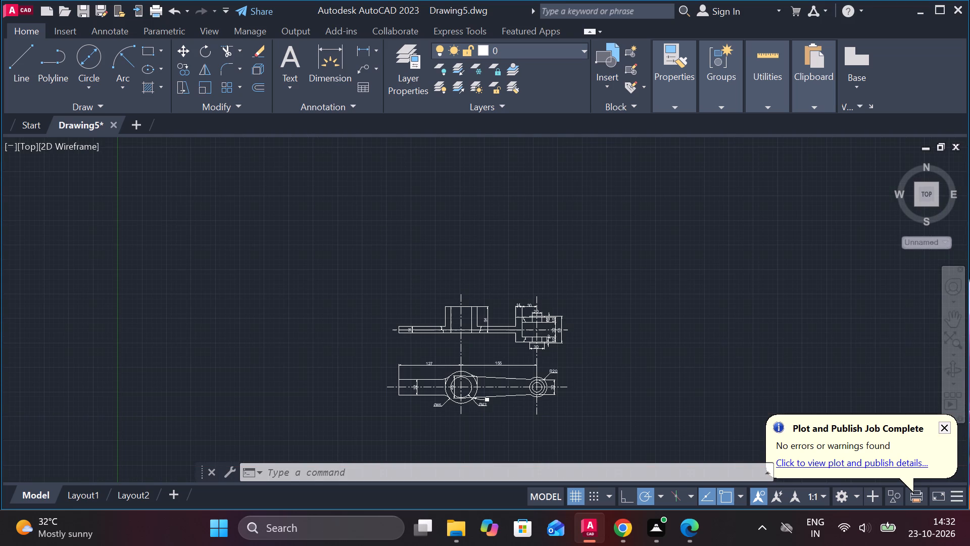
pyautogui.scroll(-1, 551, 263)
pyautogui.scroll(3, 557, 250)
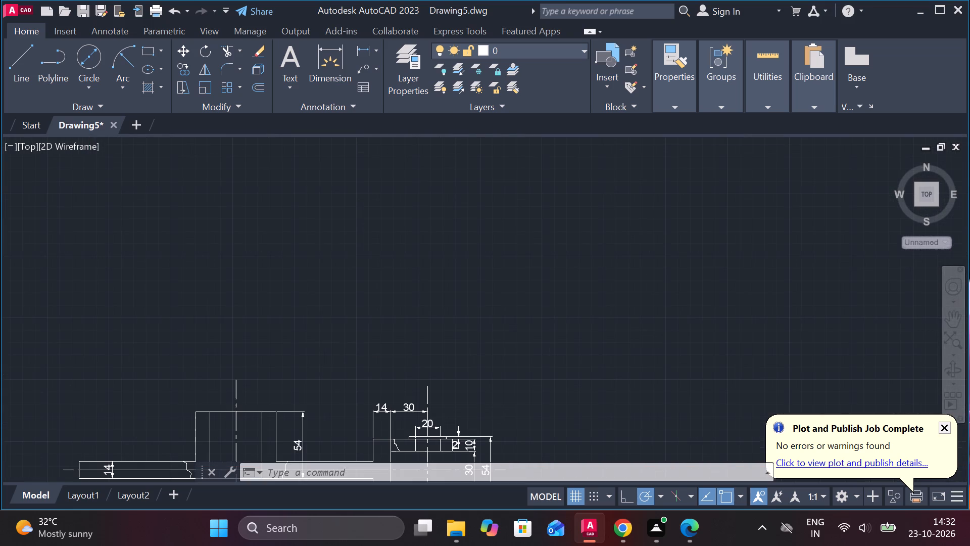
pyautogui.scroll(-3, 557, 250)
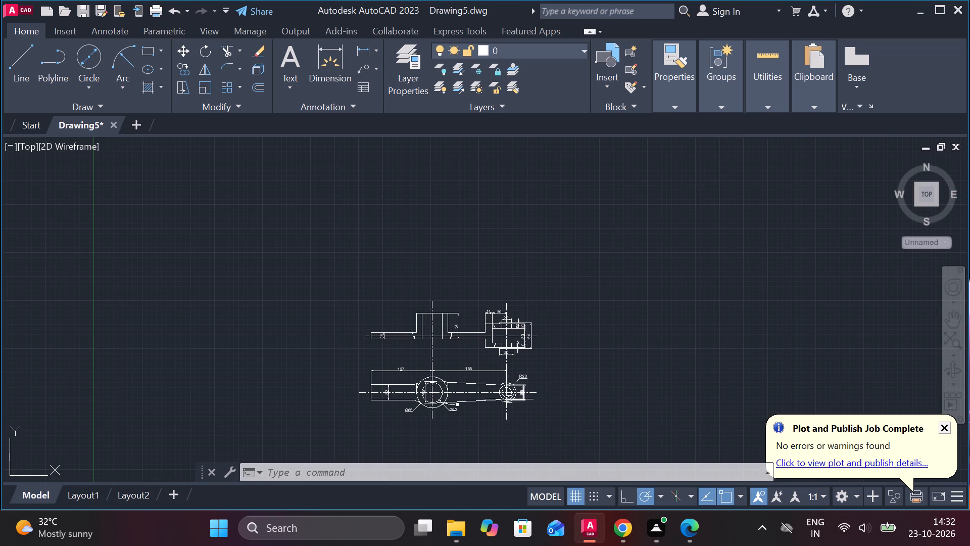
pyautogui.scroll(2, 478, 406)
pyautogui.scroll(-2, 478, 406)
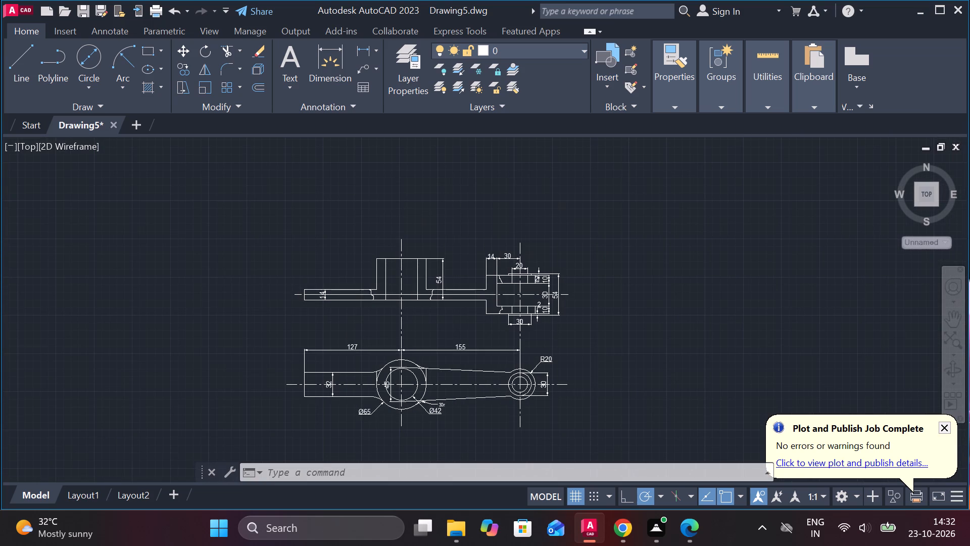
pyautogui.scroll(-1, 504, 248)
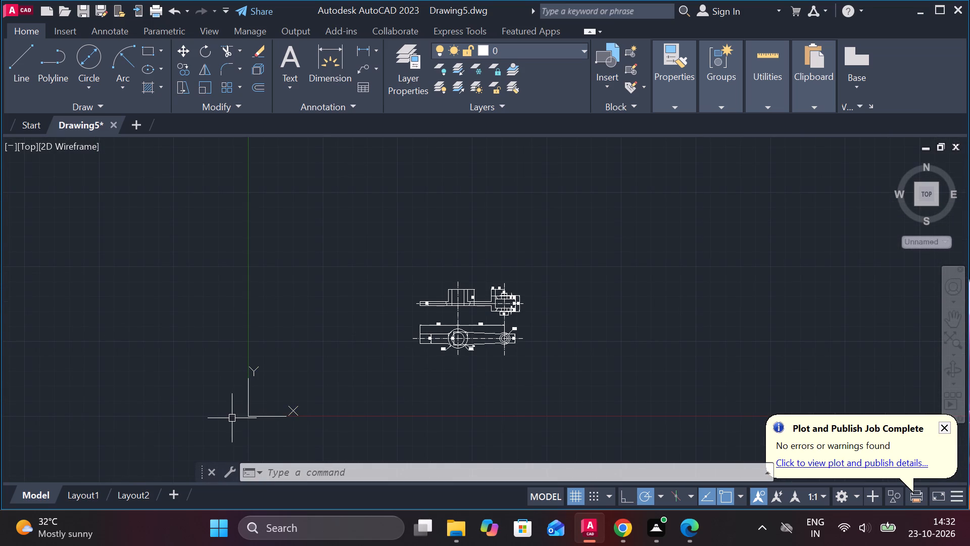
pyautogui.click(250, 416)
pyautogui.click(250, 416)
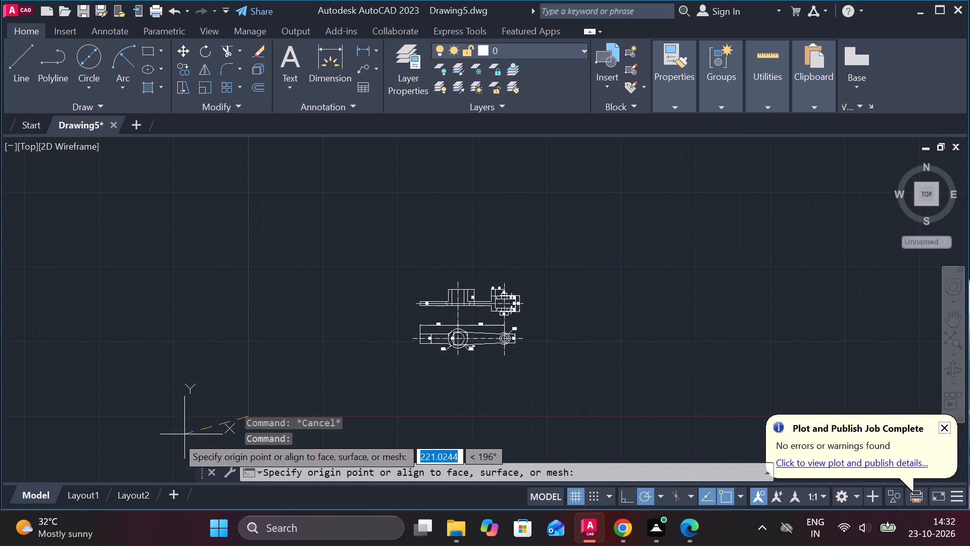
pyautogui.click(5, 481)
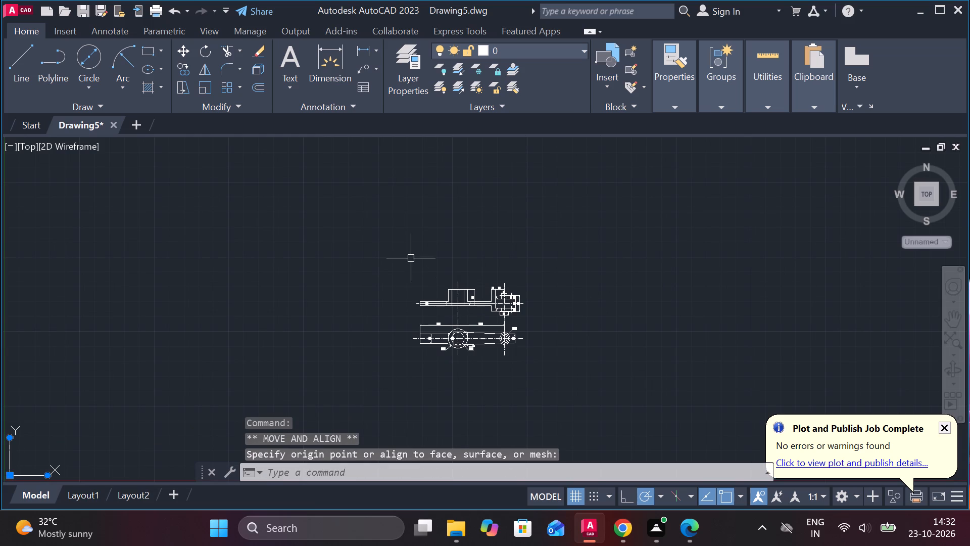
# Move both lever views with their dimensions and centre lines horizontally closer to the relocated UCS origin.
pyautogui.moveTo(361, 236); pyautogui.dragTo(431, 386)
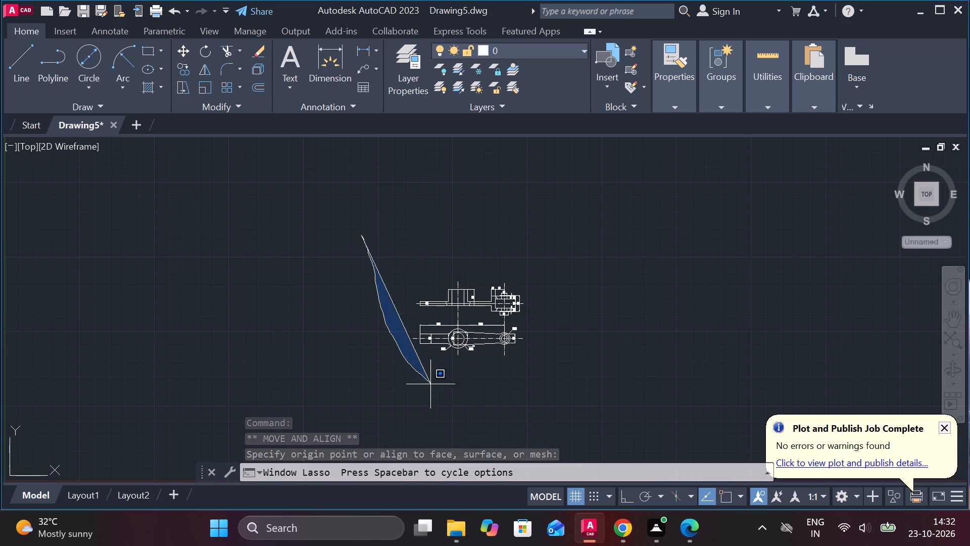
pyautogui.moveTo(431, 386); pyautogui.dragTo(648, 267)
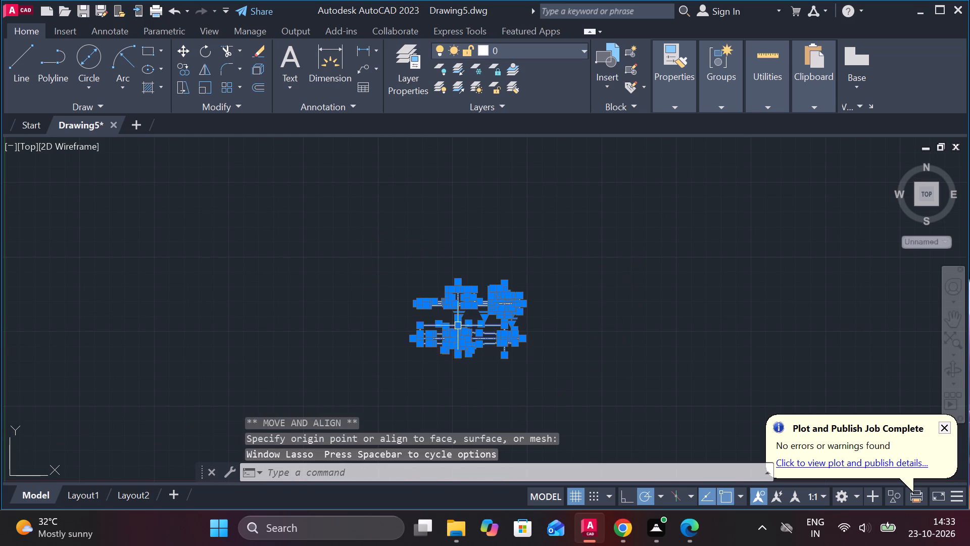
pyautogui.press('m')
pyautogui.press('Return')
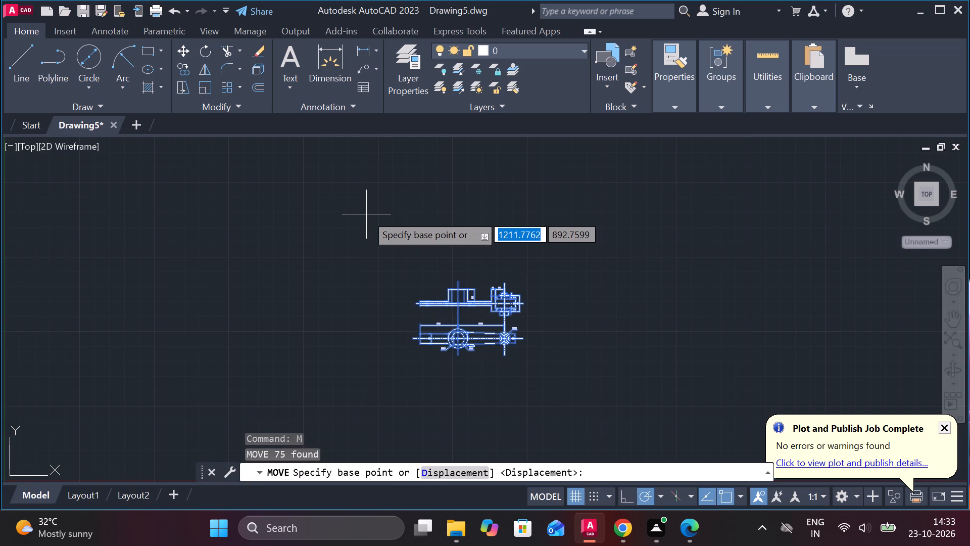
pyautogui.click(456, 311)
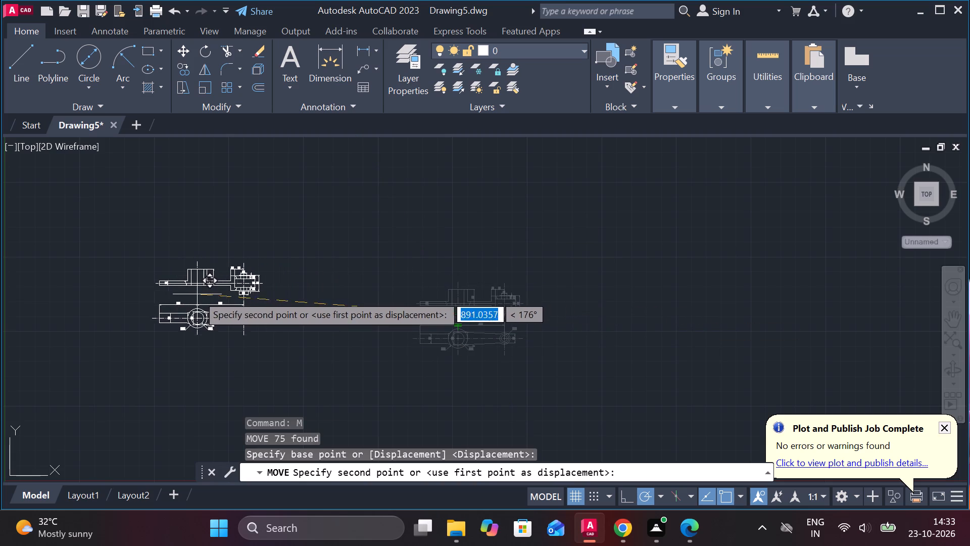
pyautogui.click(145, 288)
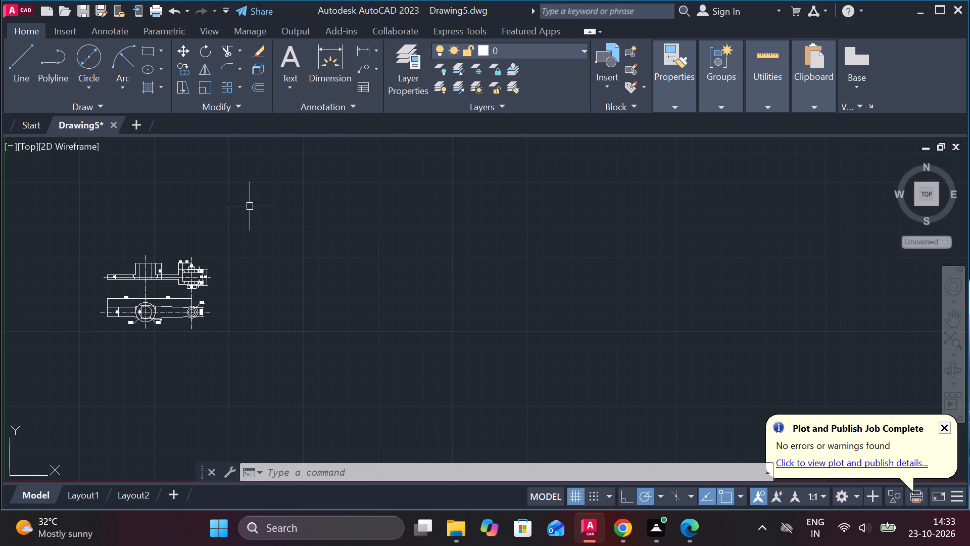
# Copy the upper view's left arm and central hub geometry, with the 14 and 54 dimensions, horizontally into the empty space beyond the fork.
pyautogui.scroll(3, 124, 297)
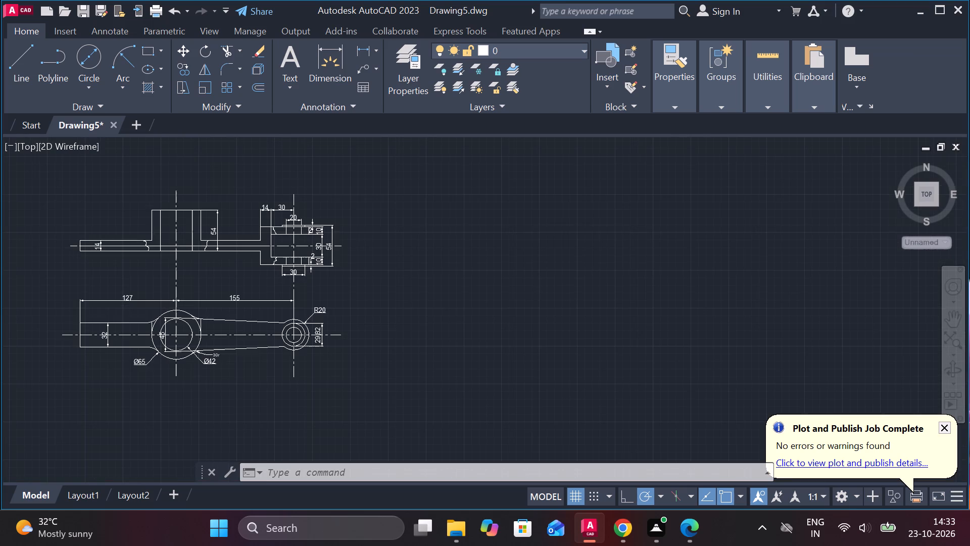
pyautogui.scroll(-2, 85, 165)
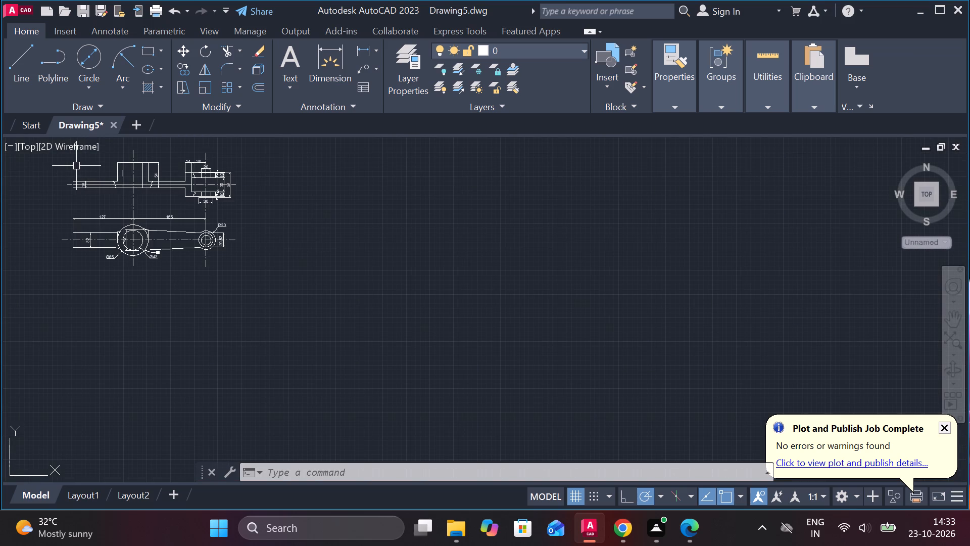
pyautogui.scroll(2, 103, 147)
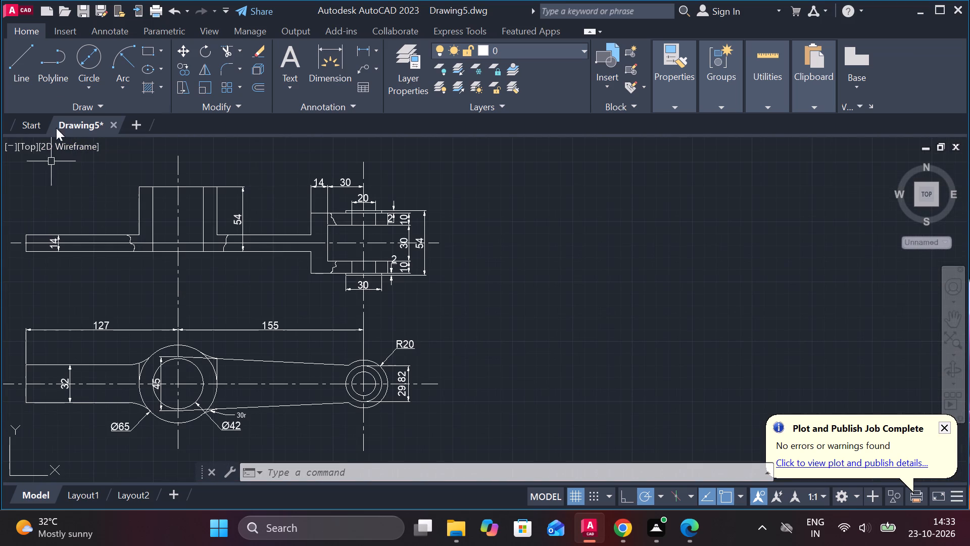
pyautogui.click(9, 157)
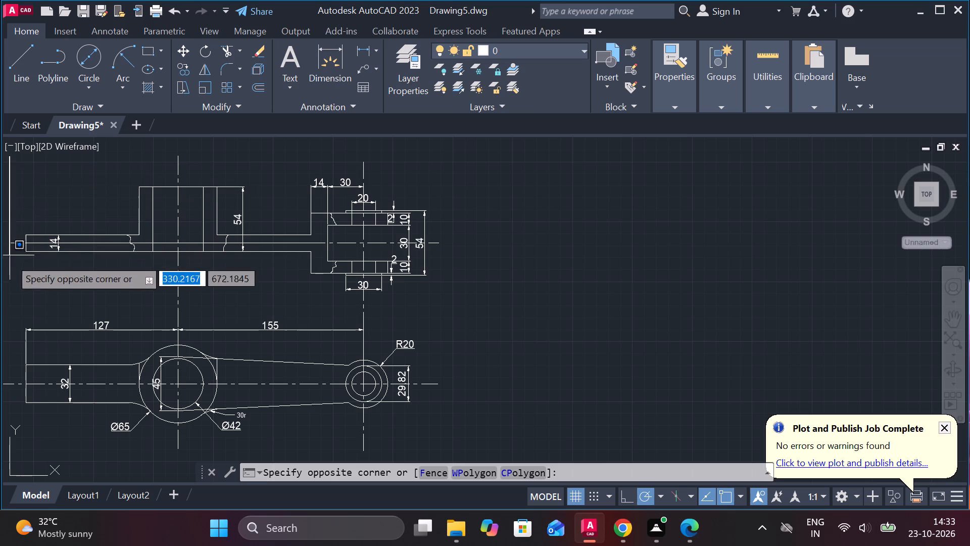
pyautogui.click(298, 284)
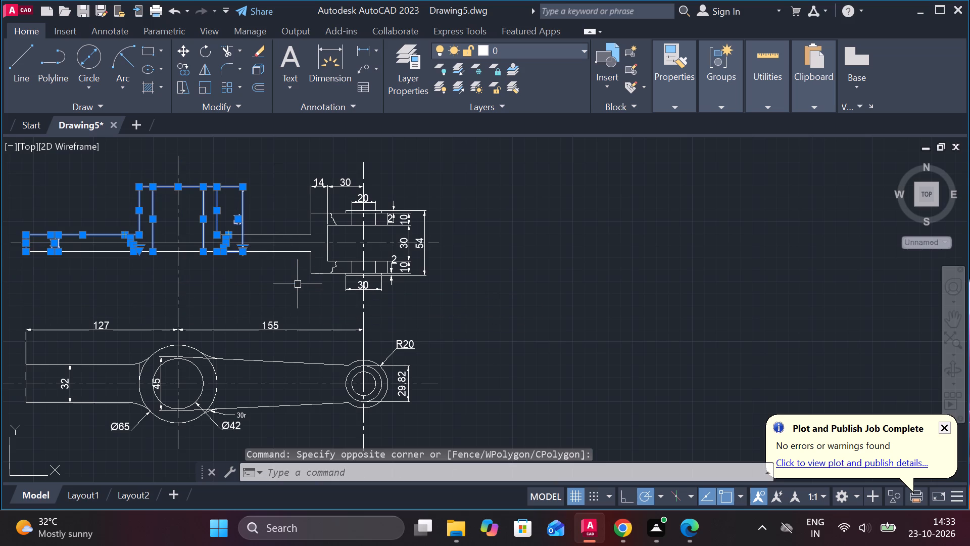
pyautogui.write('co')
pyautogui.press('Return')
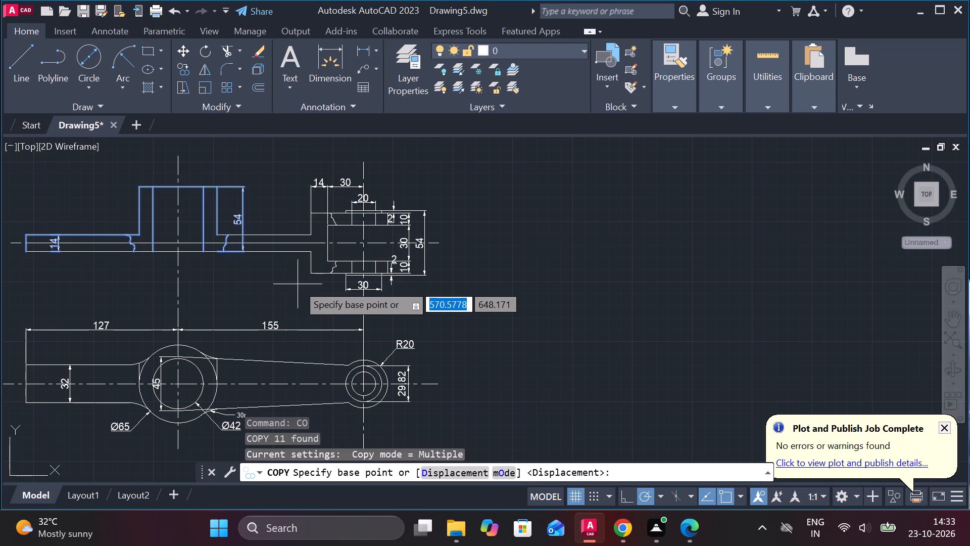
pyautogui.click(179, 224)
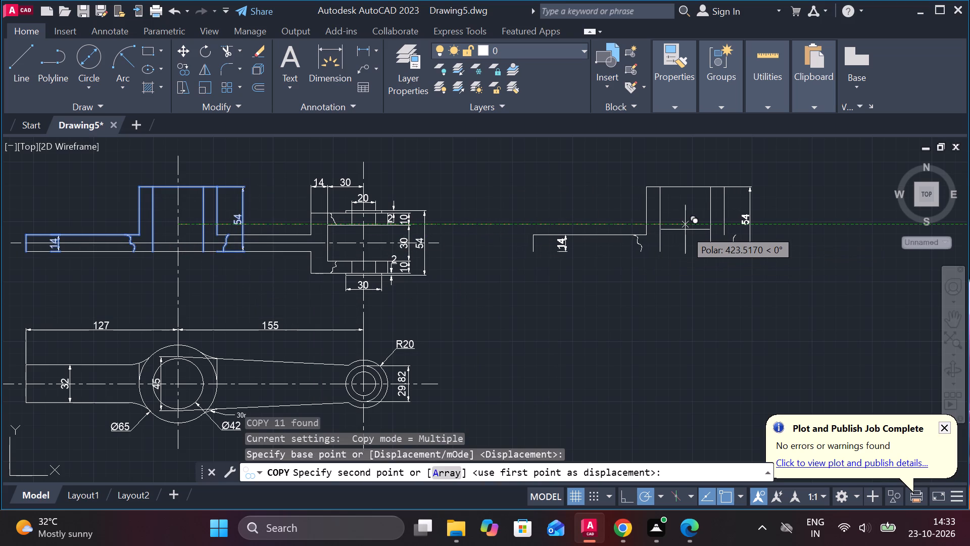
pyautogui.click(696, 233)
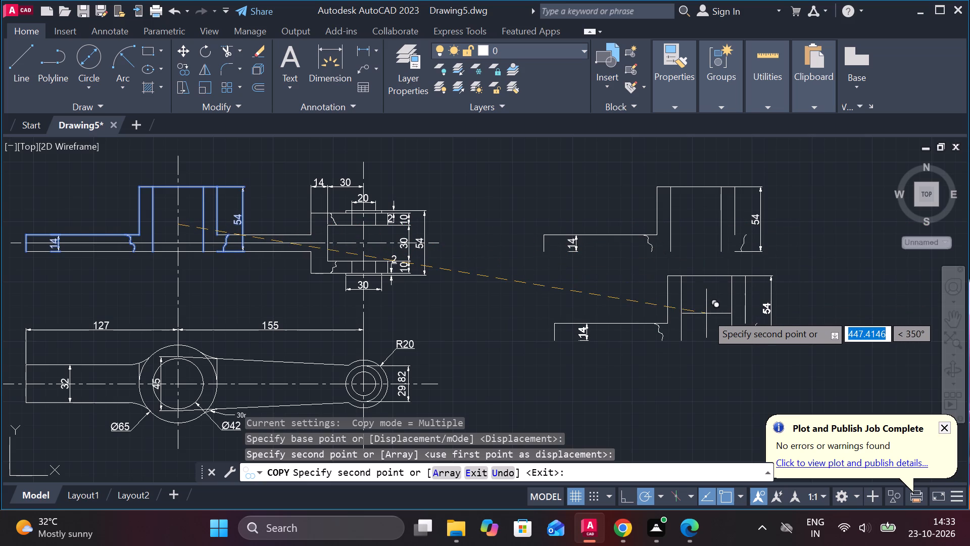
pyautogui.press('Escape')
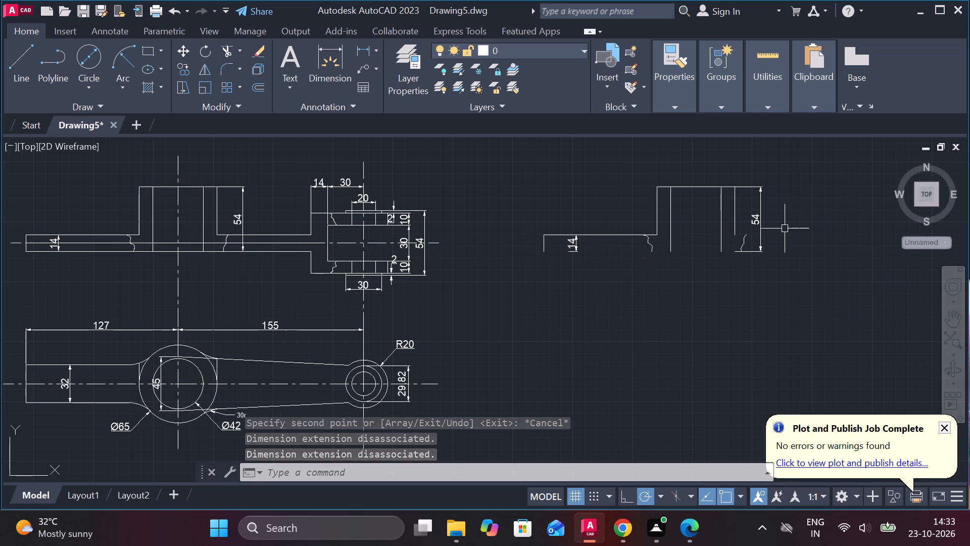
# Erase both break lines, the 54 and 14 dimensions, and the two inner vertical hub lines from the copied geometry.
pyautogui.click(651, 249)
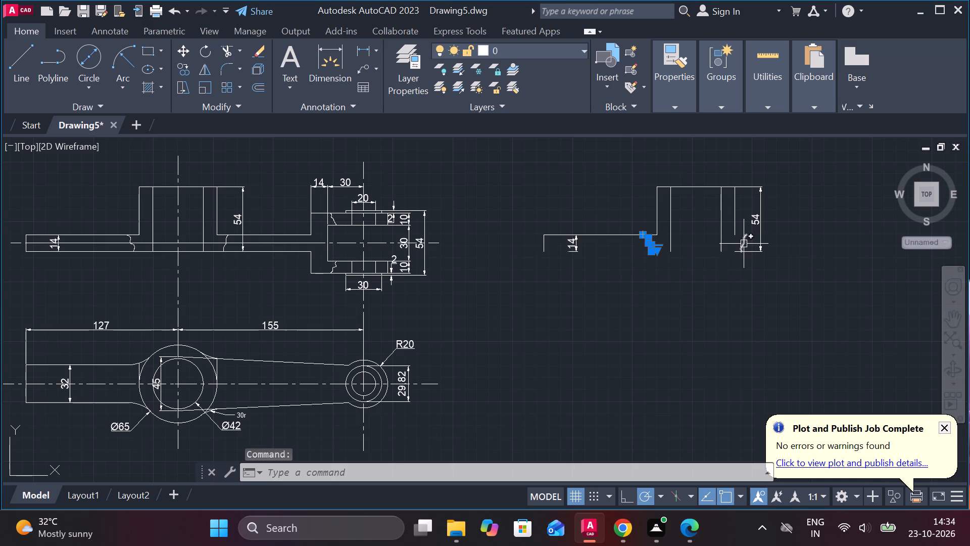
pyautogui.click(744, 244)
pyautogui.click(760, 238)
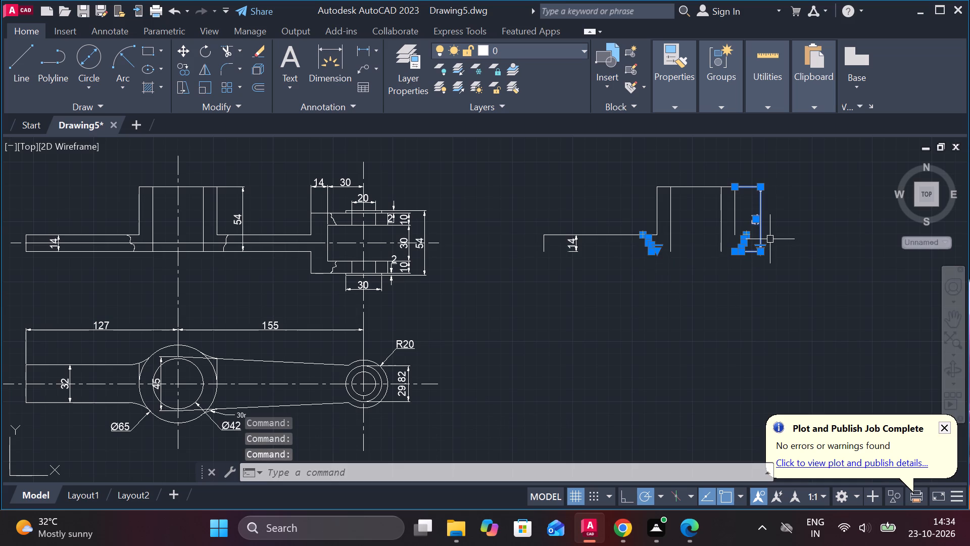
pyautogui.press('Delete')
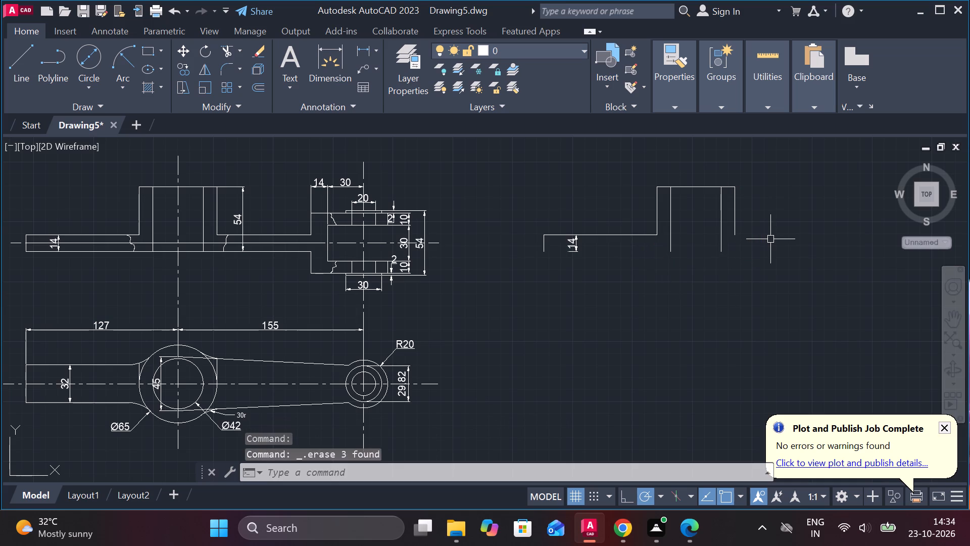
pyautogui.click(577, 251)
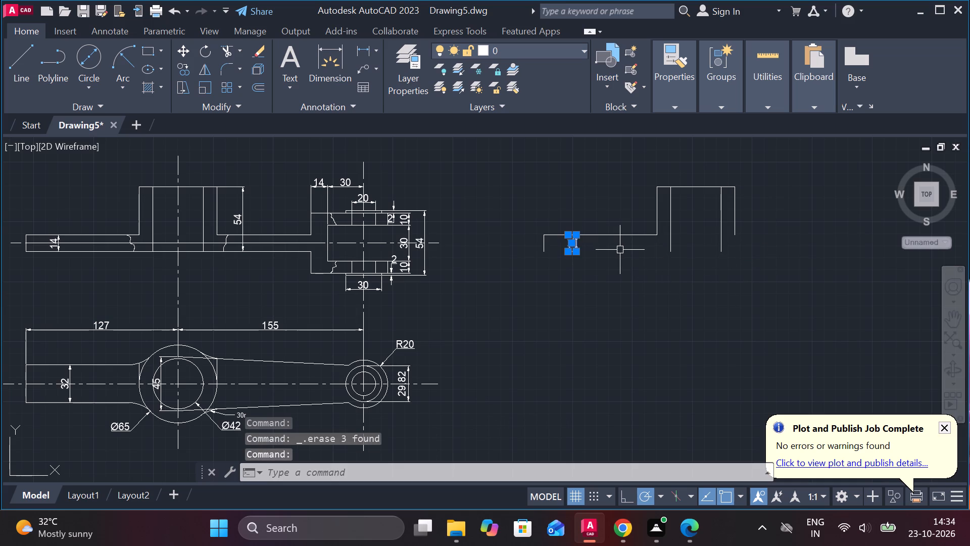
pyautogui.press('Delete')
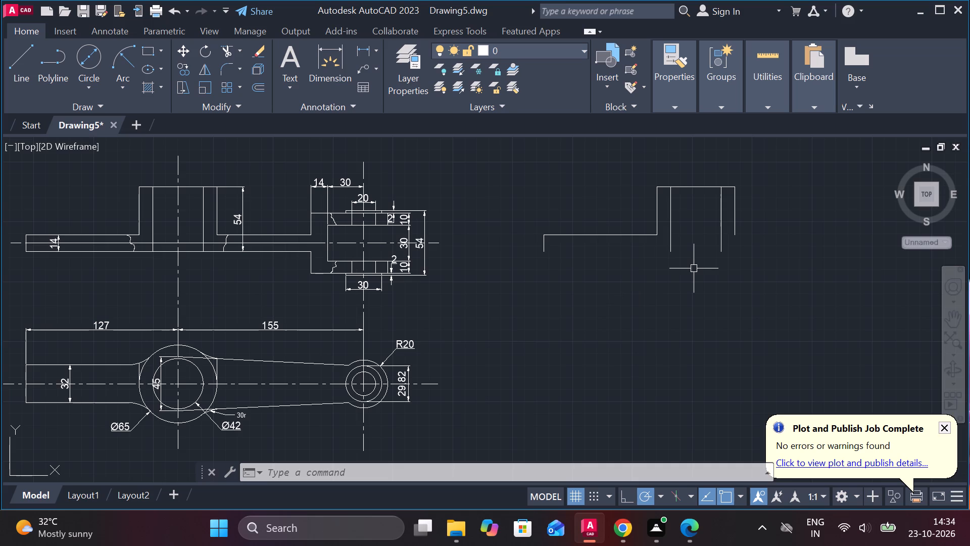
pyautogui.click(672, 235)
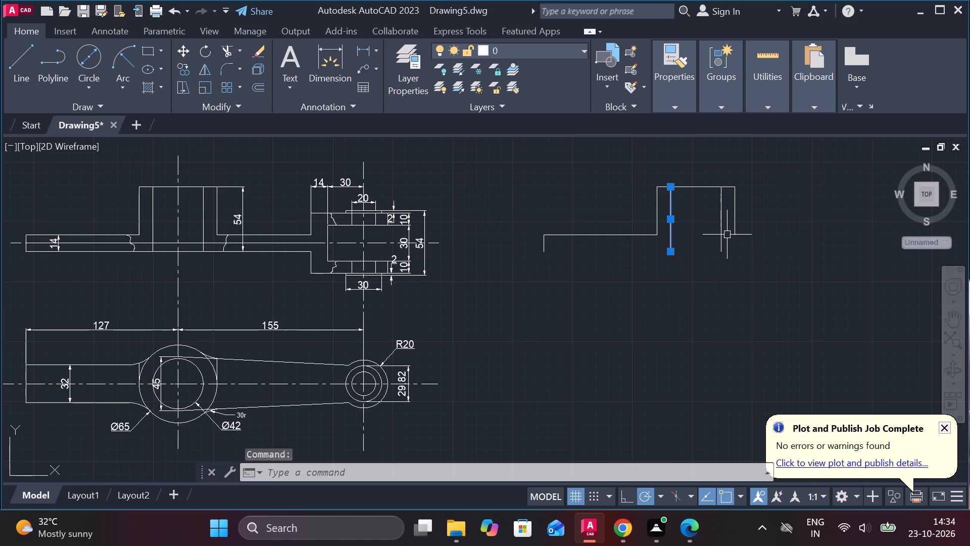
pyautogui.click(720, 235)
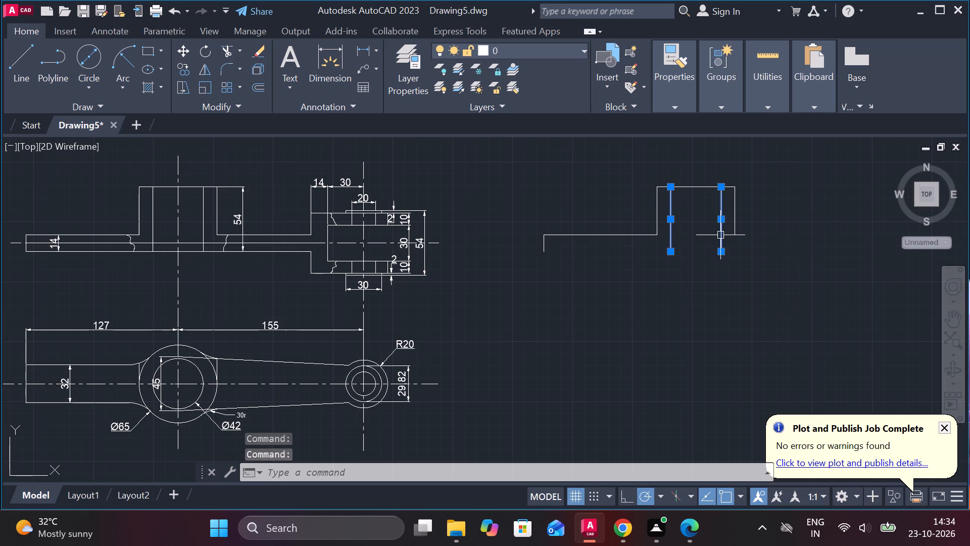
pyautogui.press('Delete')
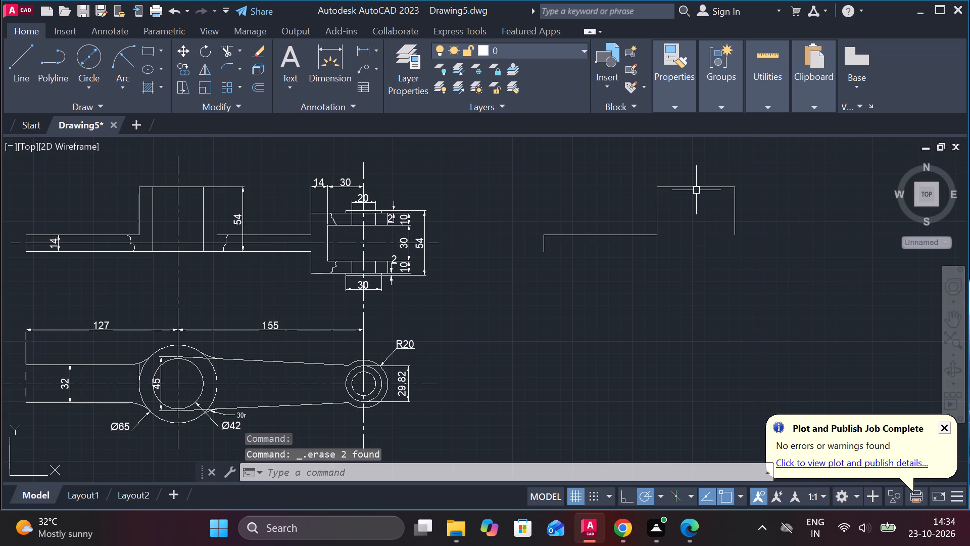
# Copy the top horizontal line of the copied hub 65 straight down.
pyautogui.click(696, 187)
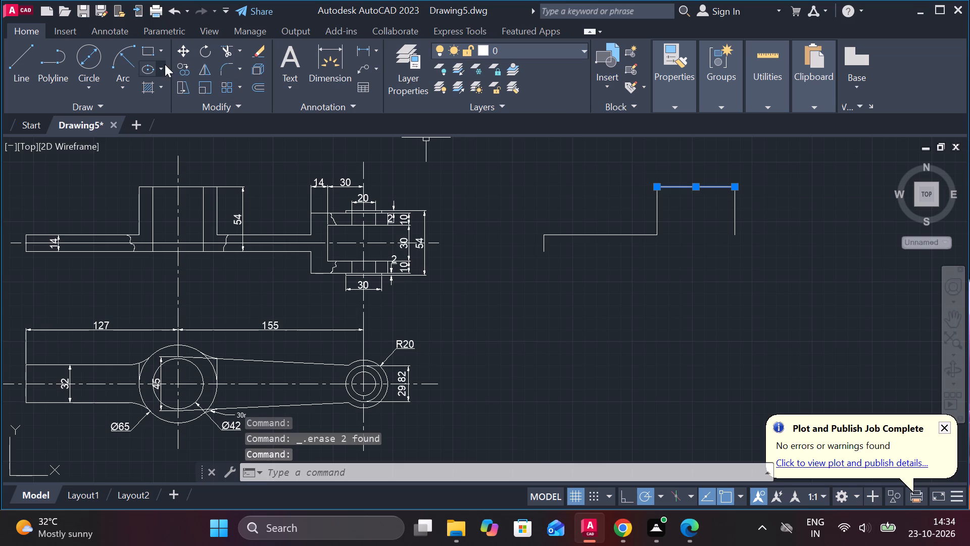
pyautogui.click(179, 70)
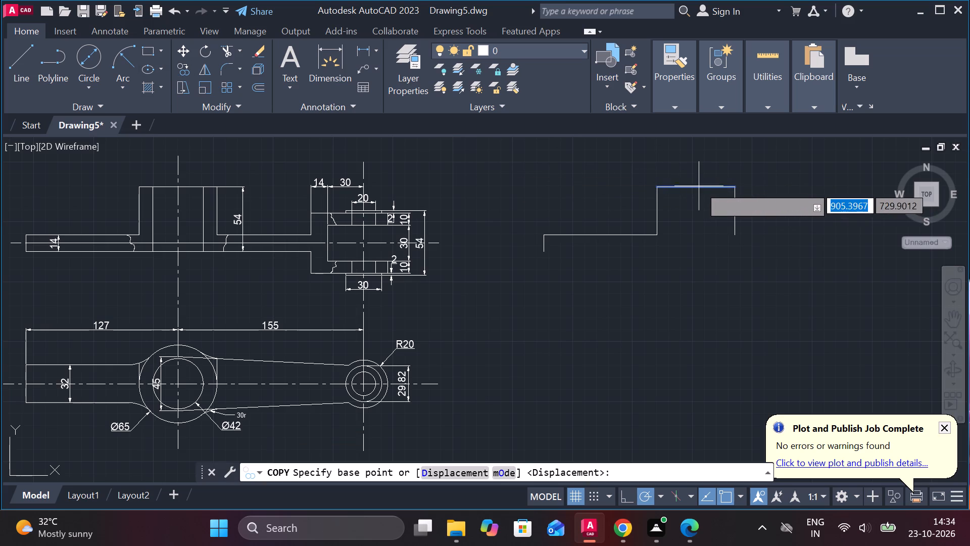
pyautogui.click(699, 186)
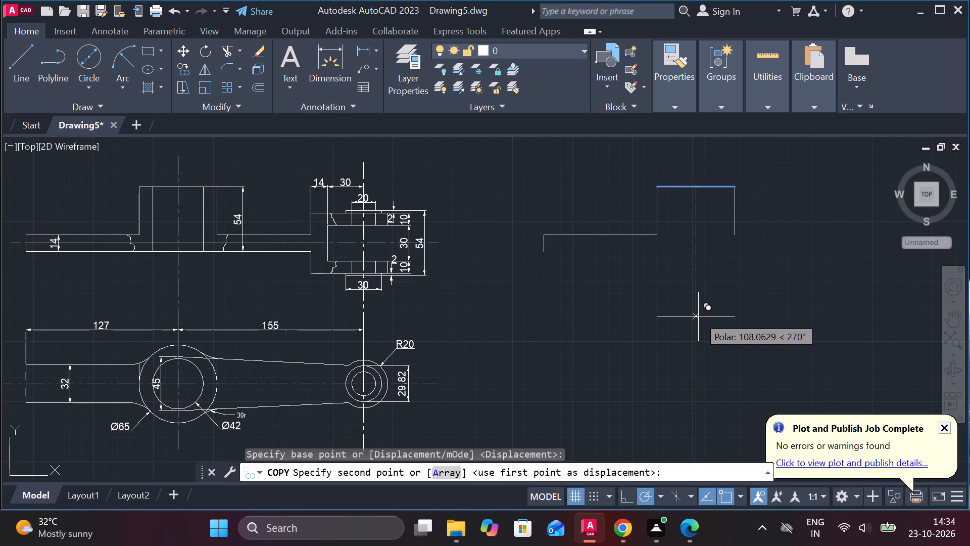
pyautogui.write('65')
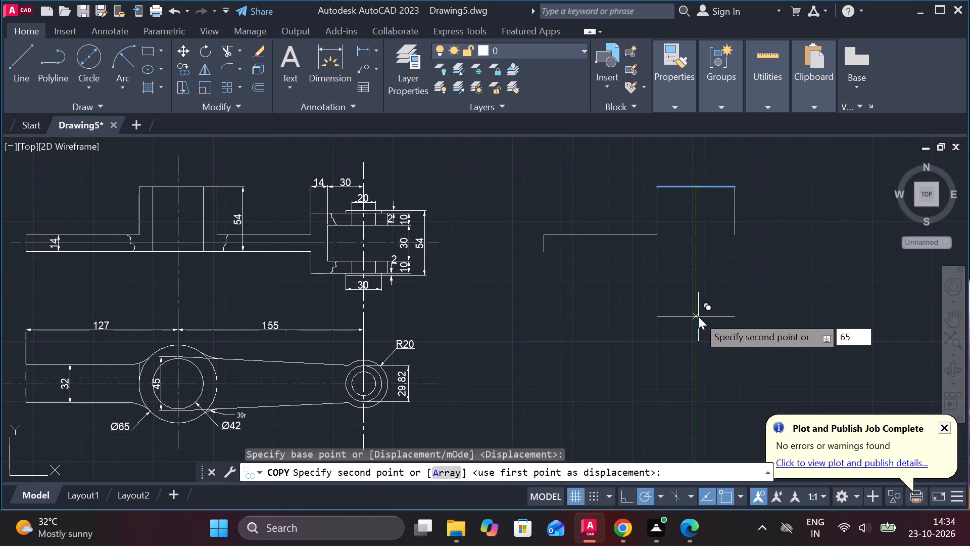
pyautogui.press('Return')
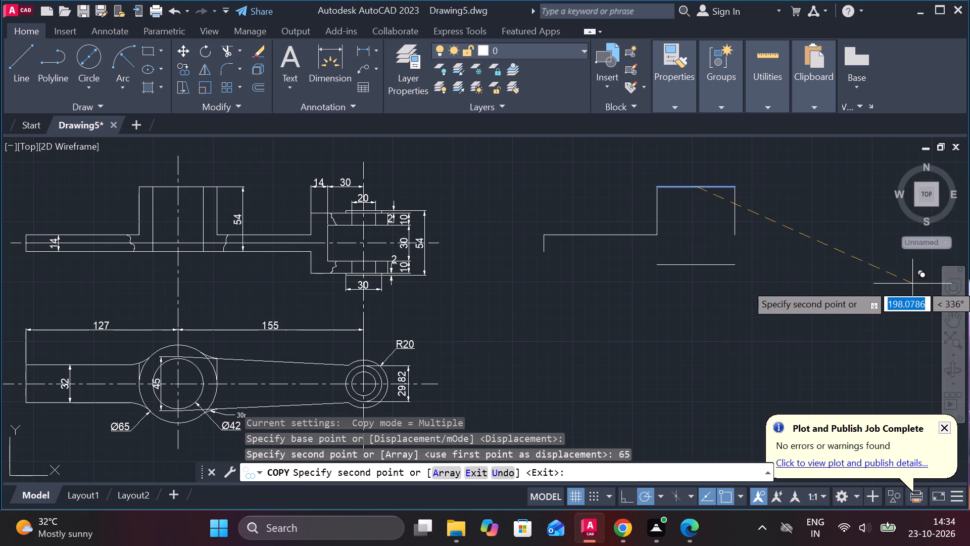
pyautogui.press('Escape')
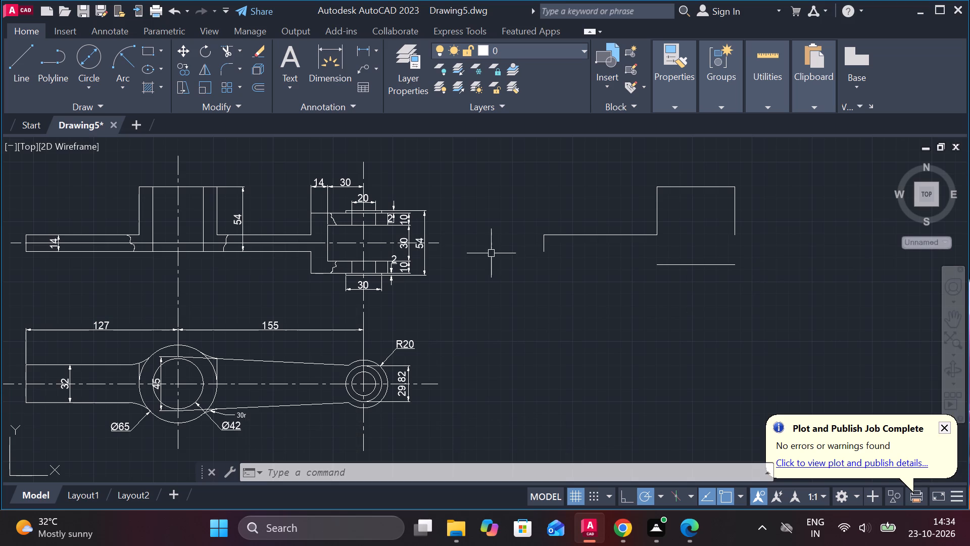
# Copy the upper horizontal line of the copied arm 16 straight down.
pyautogui.click(603, 238)
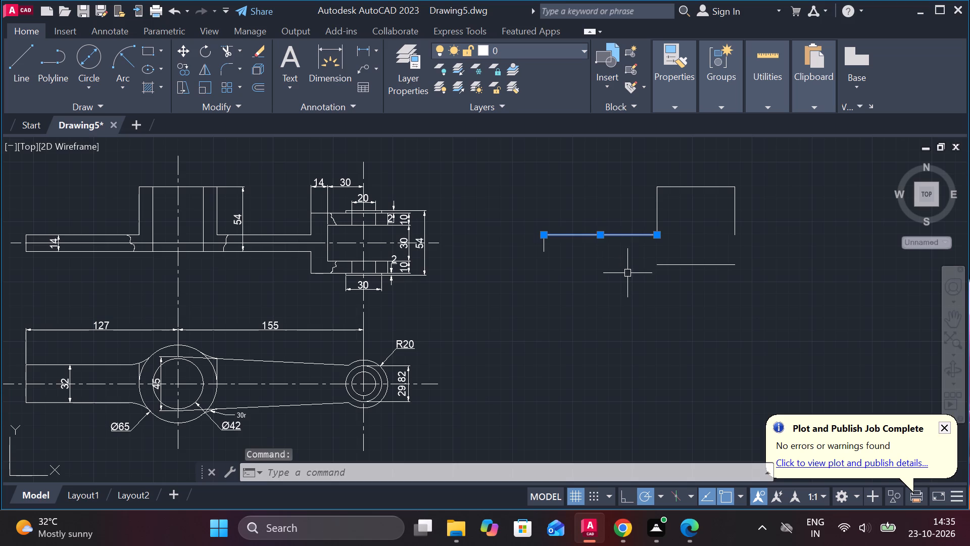
pyautogui.write('co')
pyautogui.press('Return')
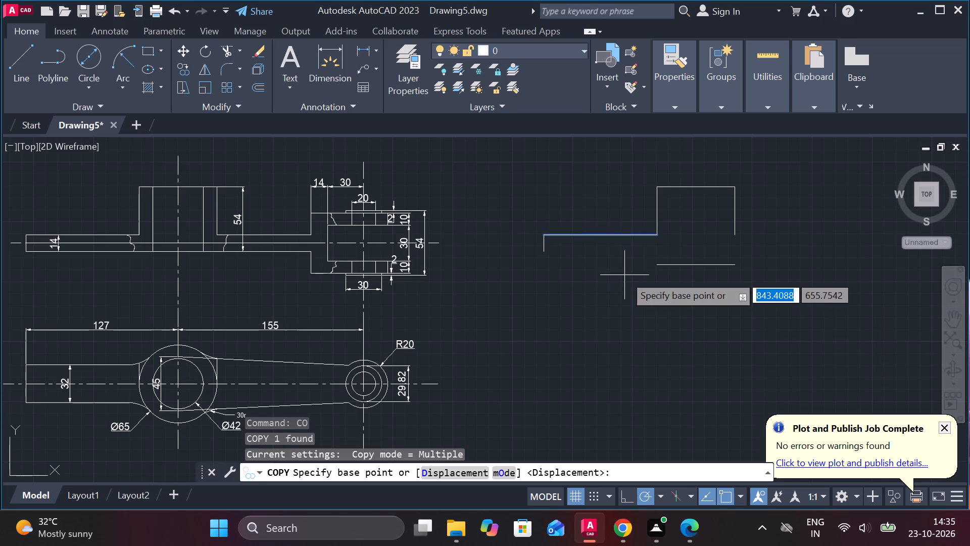
pyautogui.click(596, 233)
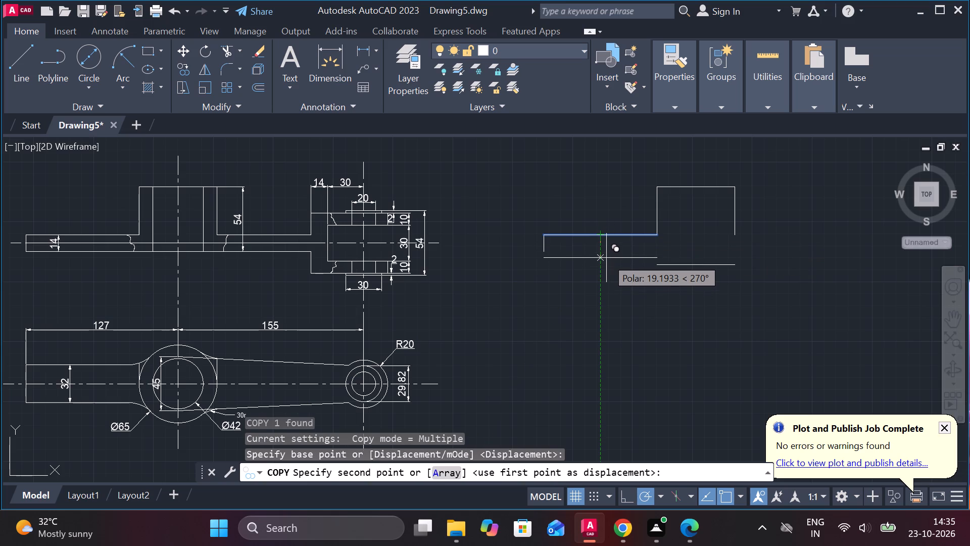
pyautogui.press('1')
pyautogui.press('6')
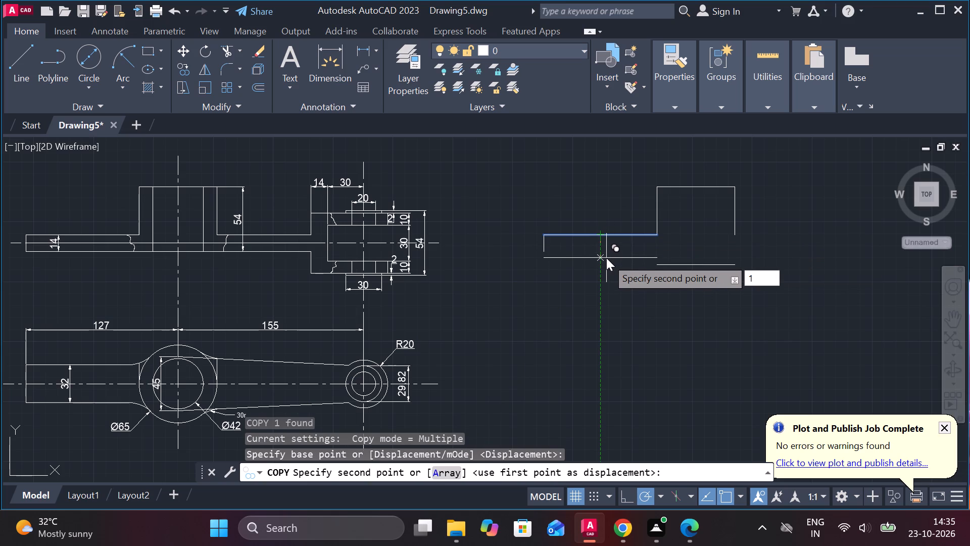
pyautogui.press('Return')
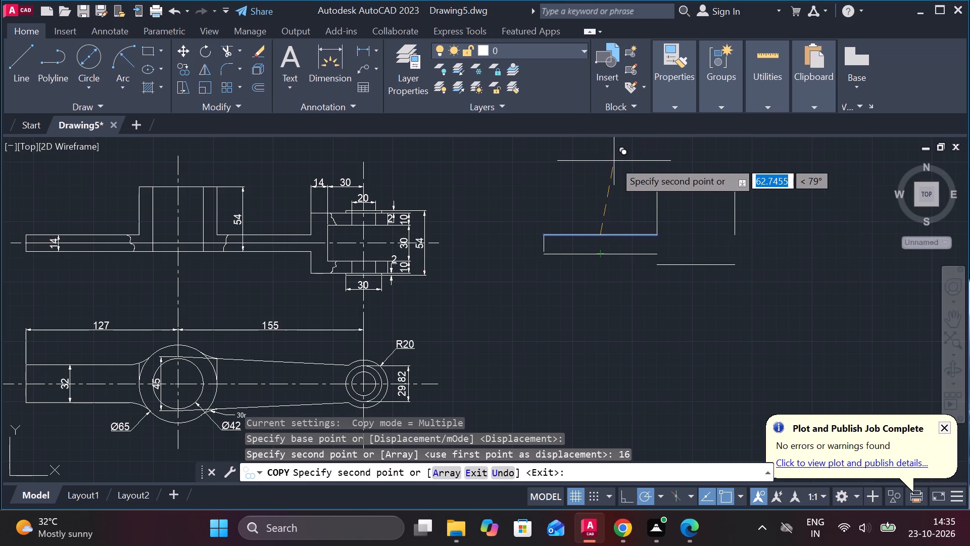
pyautogui.press('Escape')
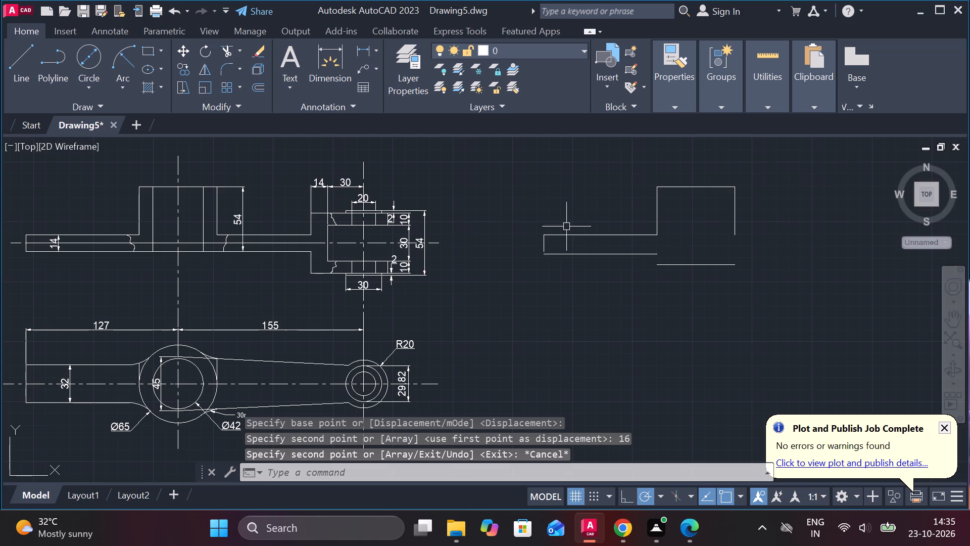
# Extend the copied arm's end line and both hub side lines down to the copied lower horizontal lines.
pyautogui.write('ex')
pyautogui.press('Return')
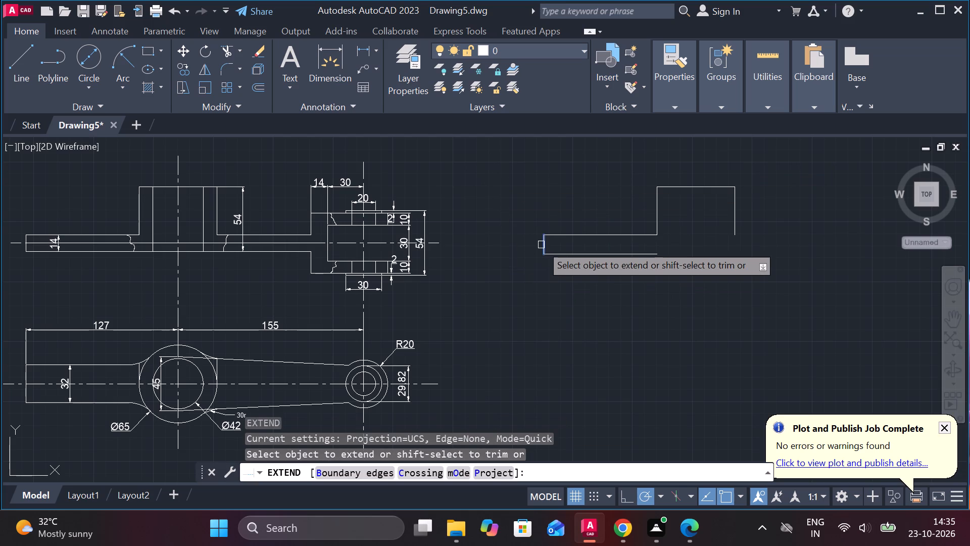
pyautogui.click(543, 242)
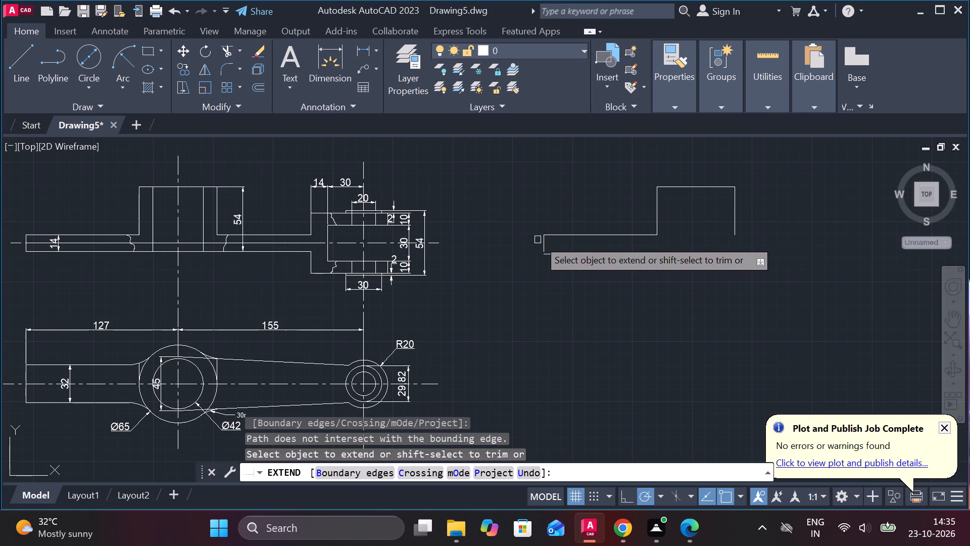
pyautogui.scroll(2, 546, 239)
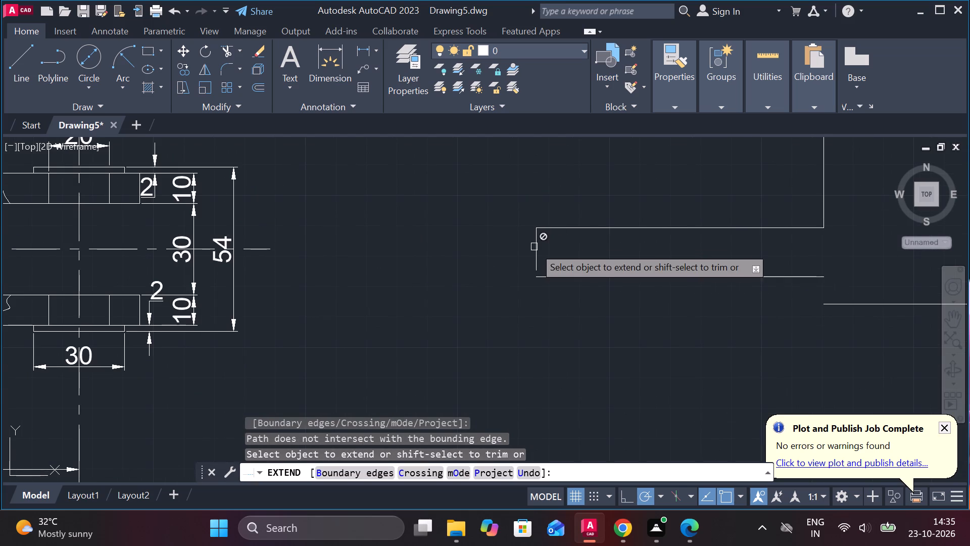
pyautogui.click(536, 265)
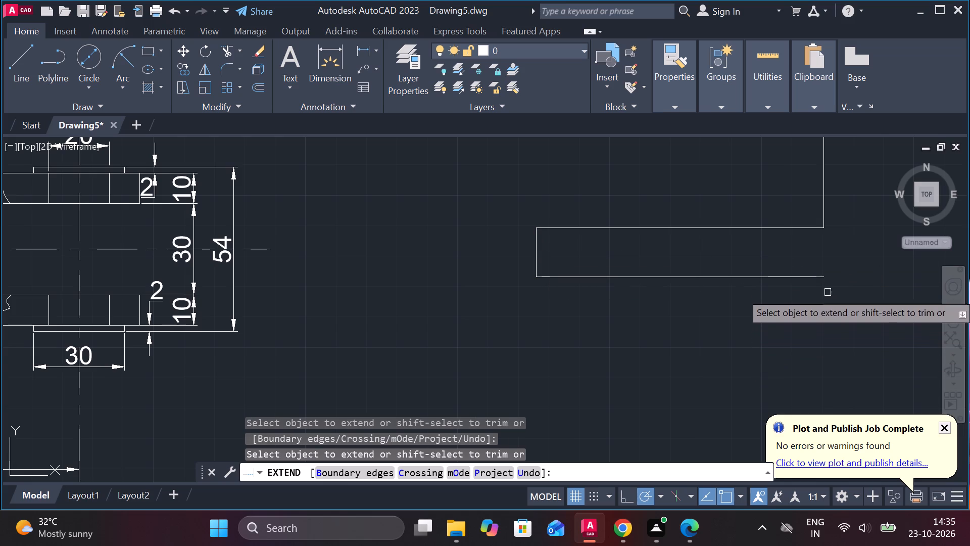
pyautogui.scroll(-2, 807, 277)
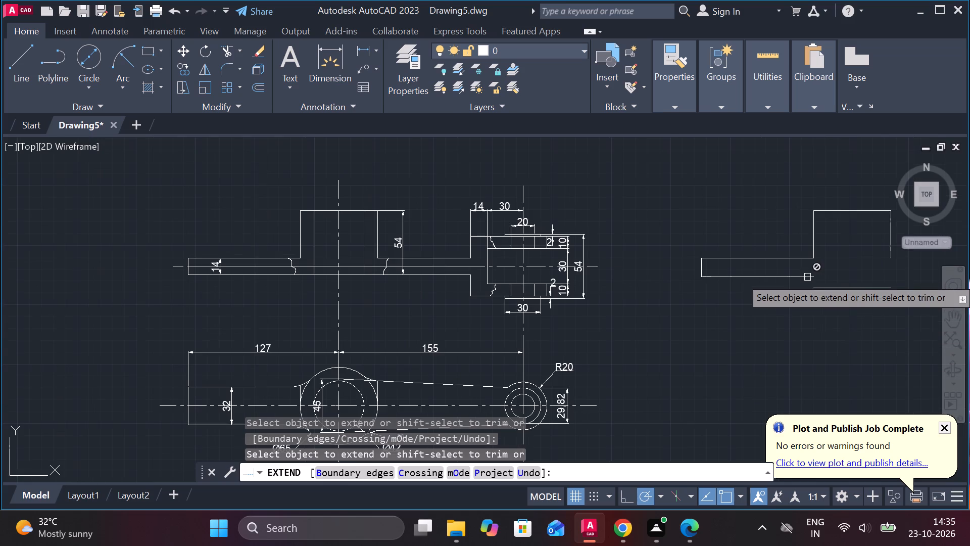
pyautogui.click(811, 236)
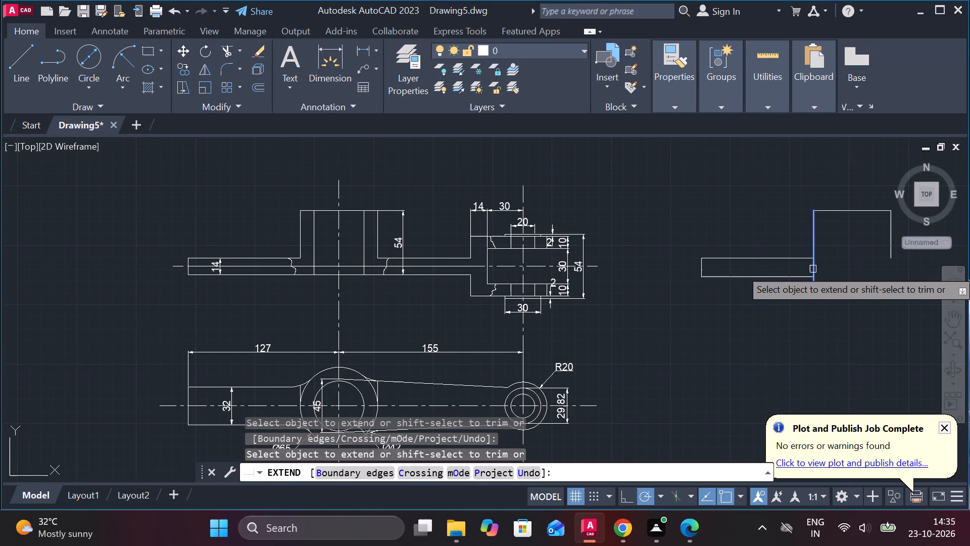
pyautogui.click(813, 269)
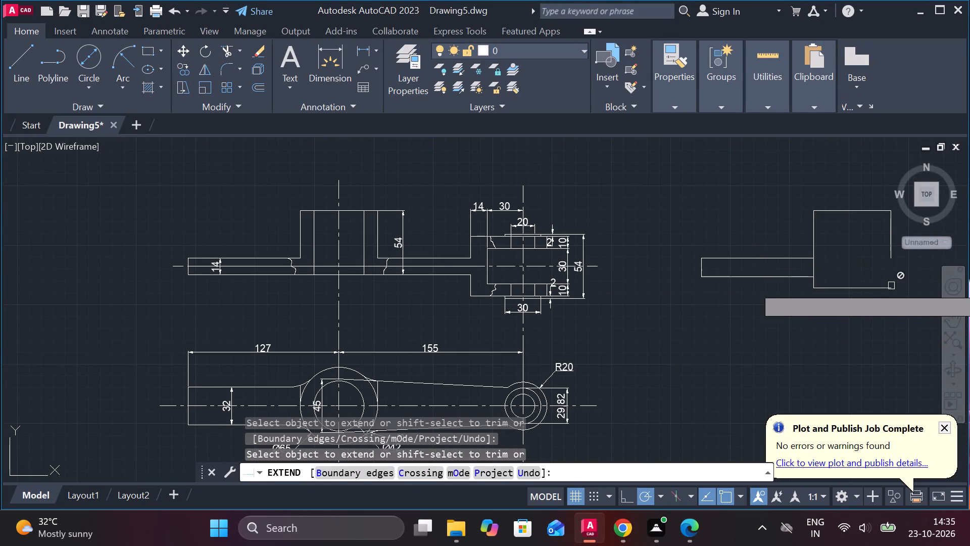
pyautogui.click(892, 240)
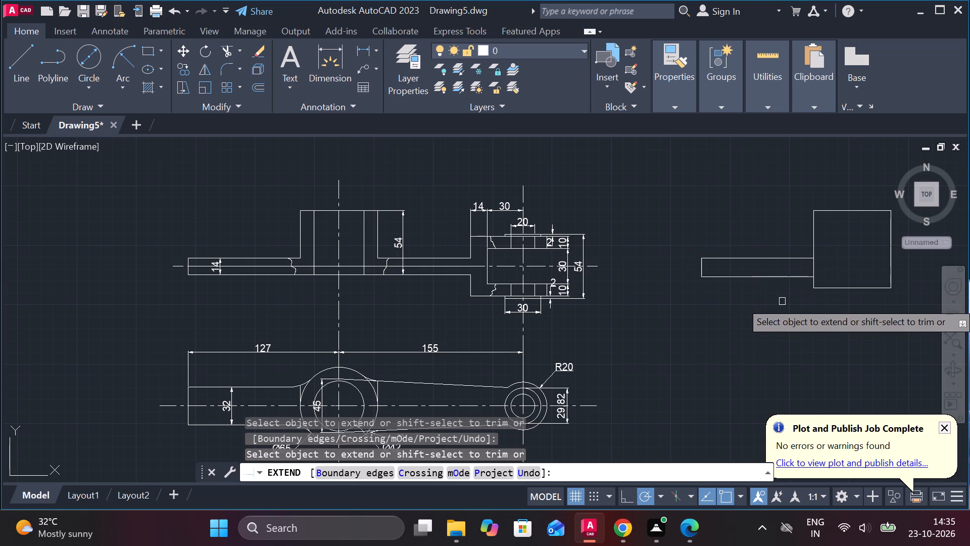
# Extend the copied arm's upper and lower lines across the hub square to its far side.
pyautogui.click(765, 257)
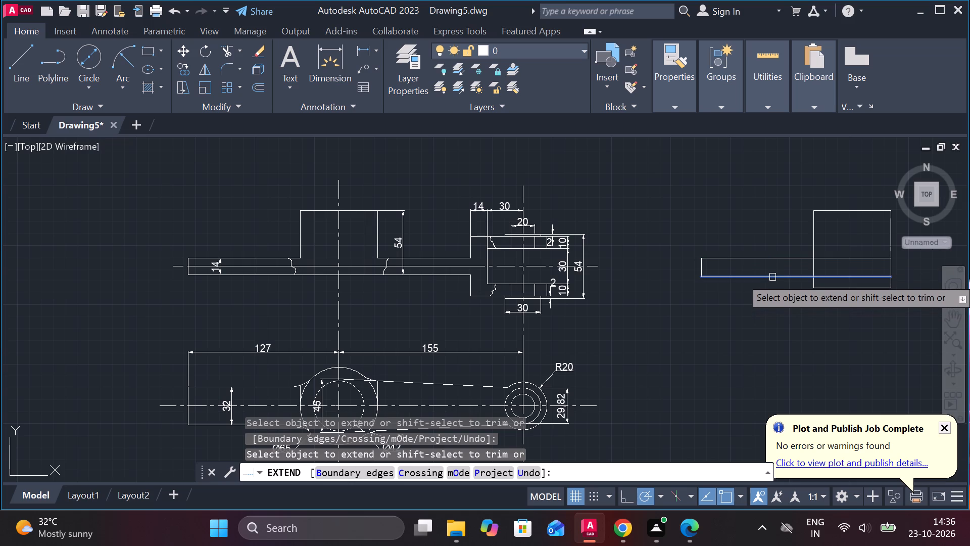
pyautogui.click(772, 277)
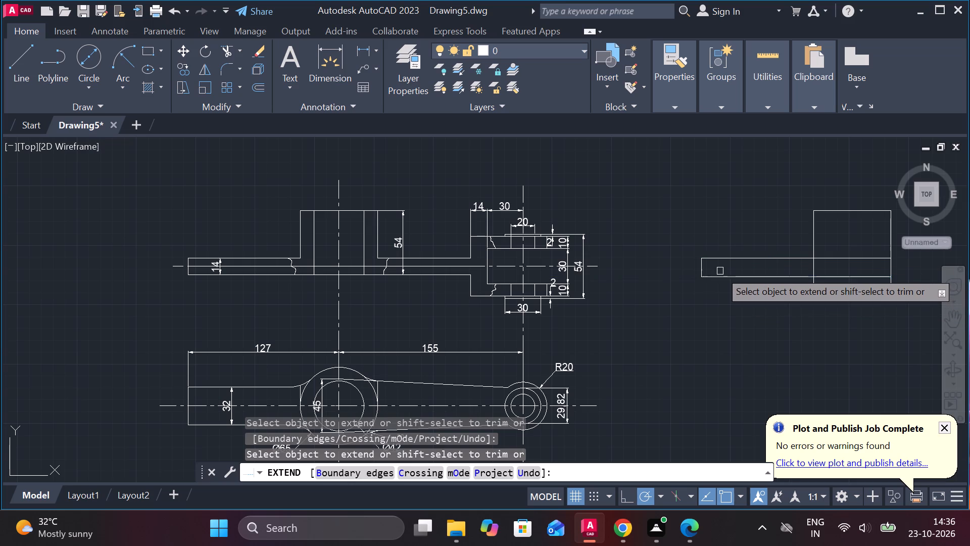
# Draw a vertical line through the copied hub's middle, from just above it down level with the lower view's centre line end.
pyautogui.scroll(-2, 720, 271)
pyautogui.scroll(3, 847, 275)
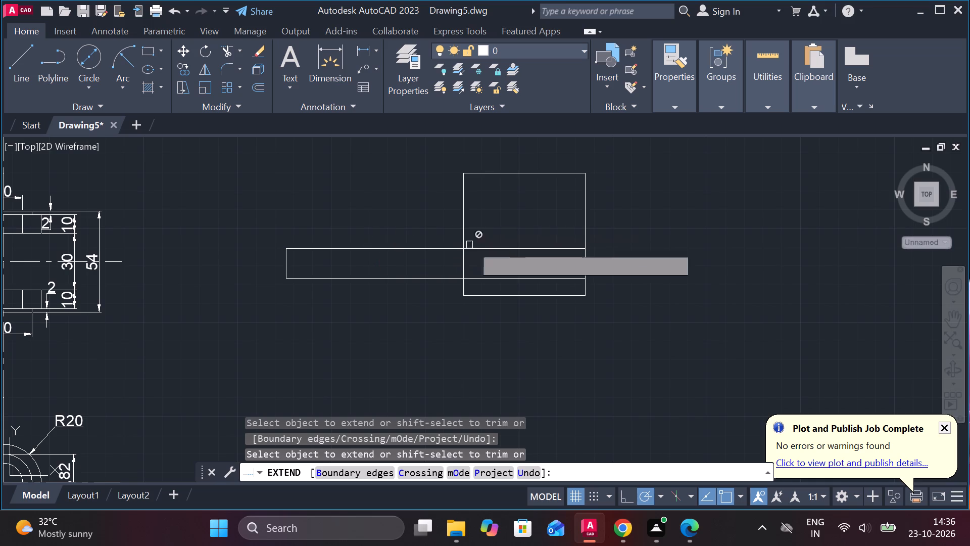
pyautogui.click(27, 55)
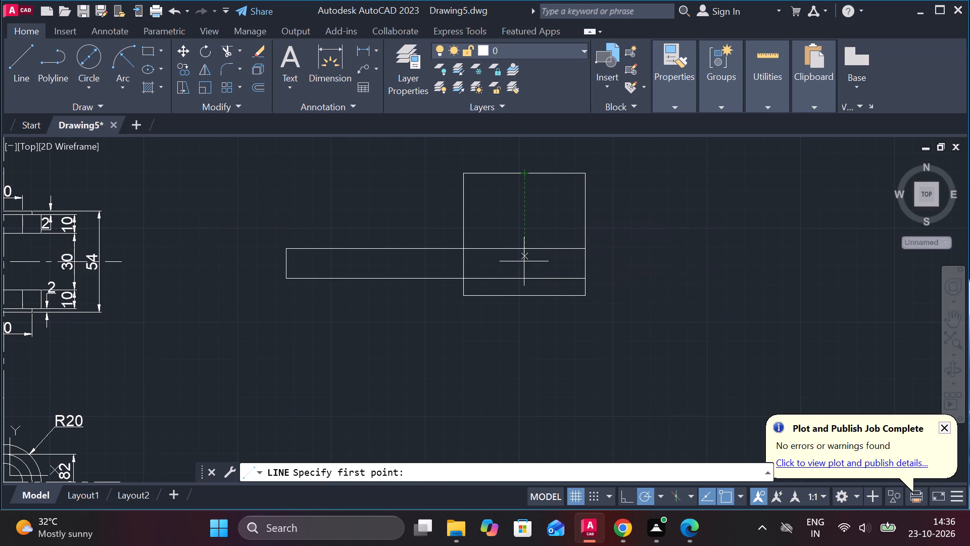
pyautogui.click(522, 146)
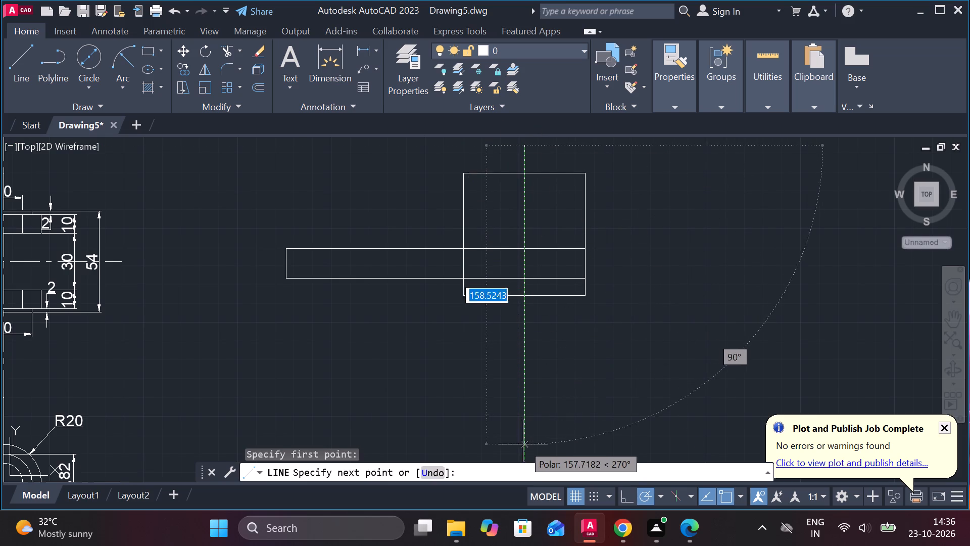
pyautogui.scroll(-2, 650, 237)
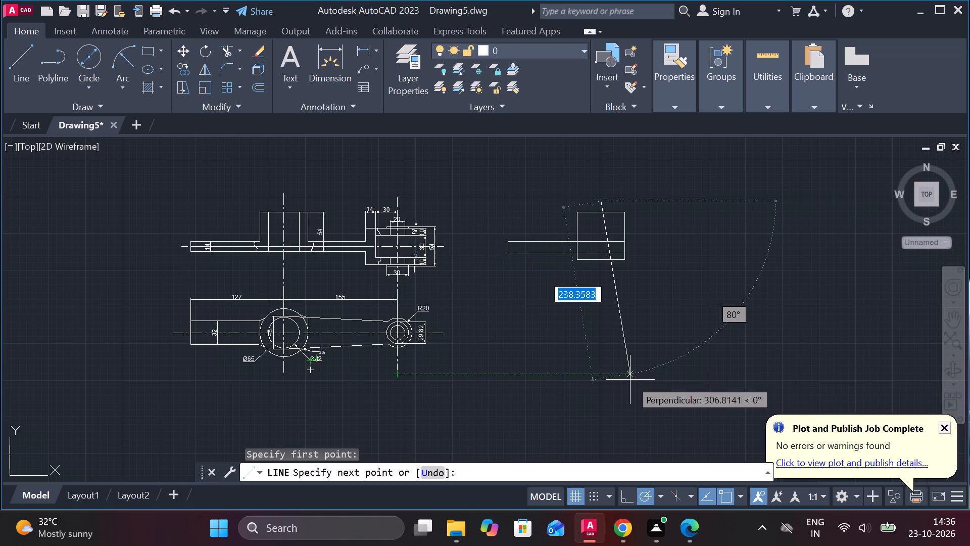
pyautogui.click(609, 377)
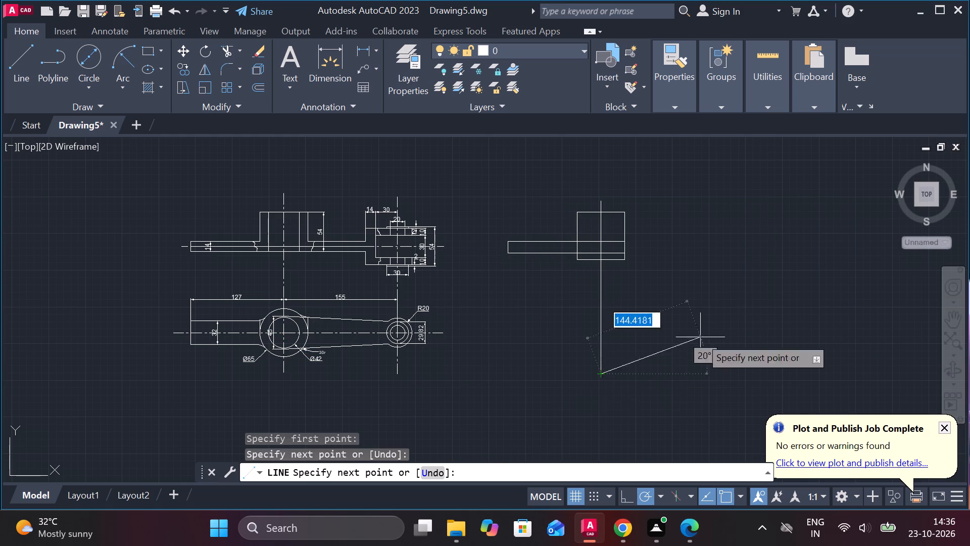
pyautogui.press('Escape')
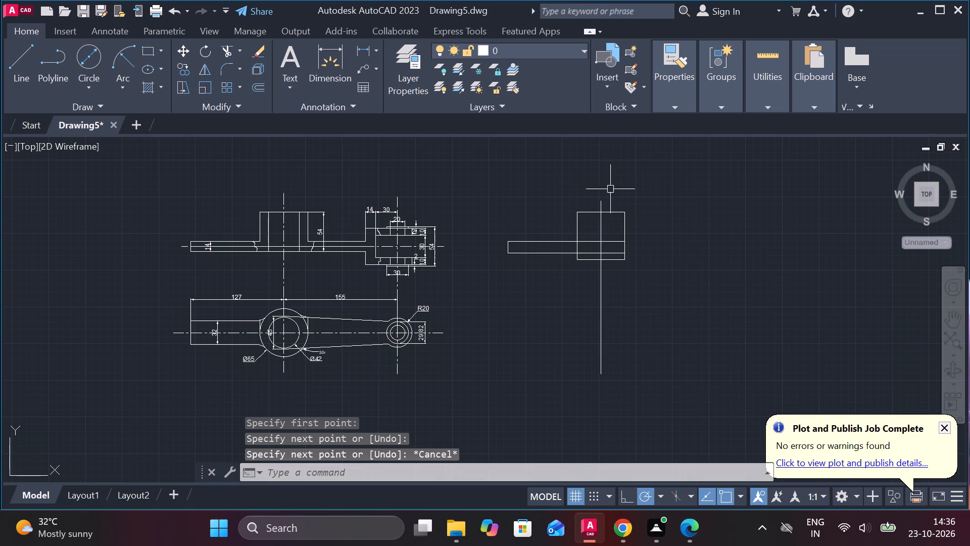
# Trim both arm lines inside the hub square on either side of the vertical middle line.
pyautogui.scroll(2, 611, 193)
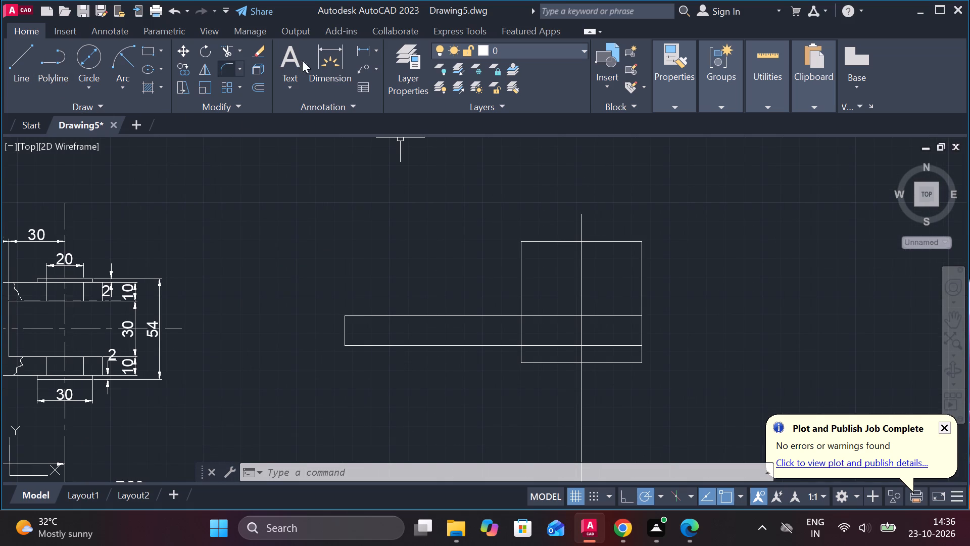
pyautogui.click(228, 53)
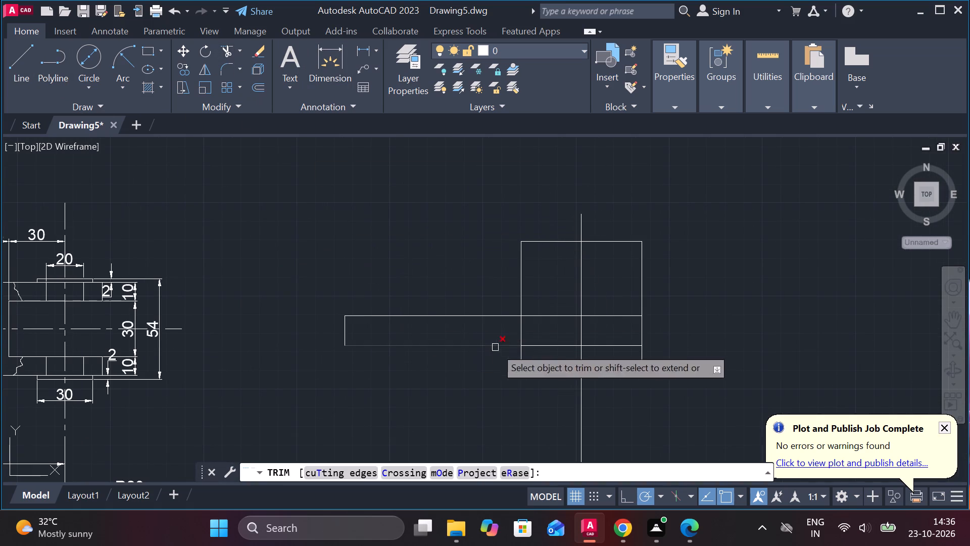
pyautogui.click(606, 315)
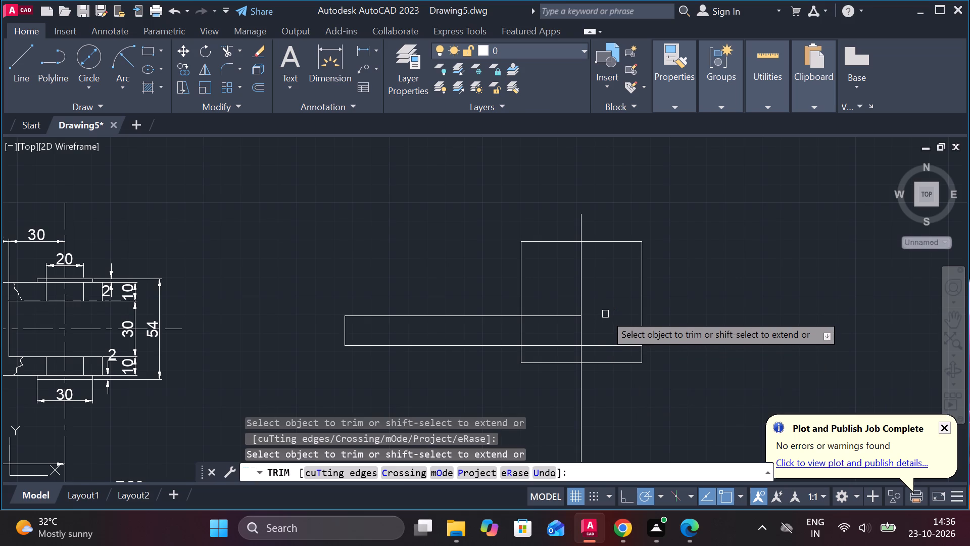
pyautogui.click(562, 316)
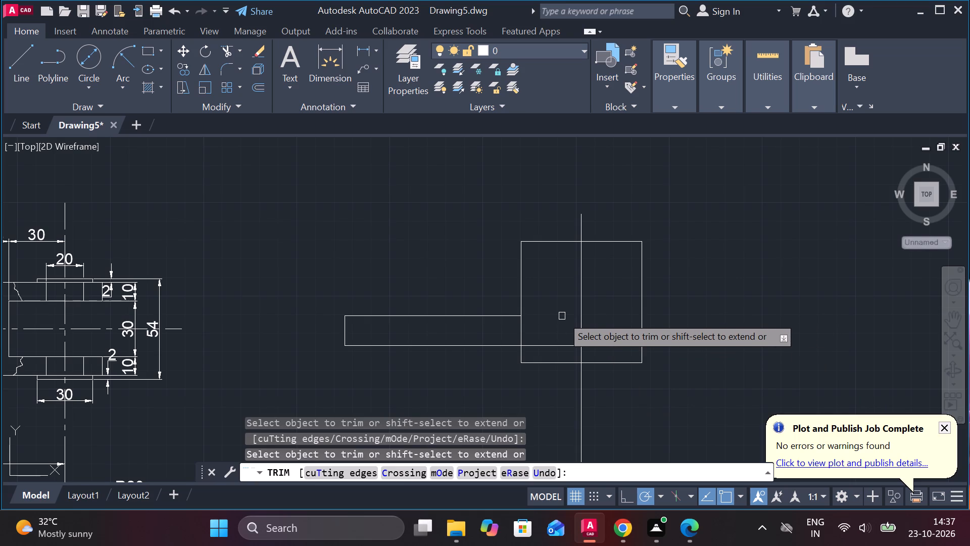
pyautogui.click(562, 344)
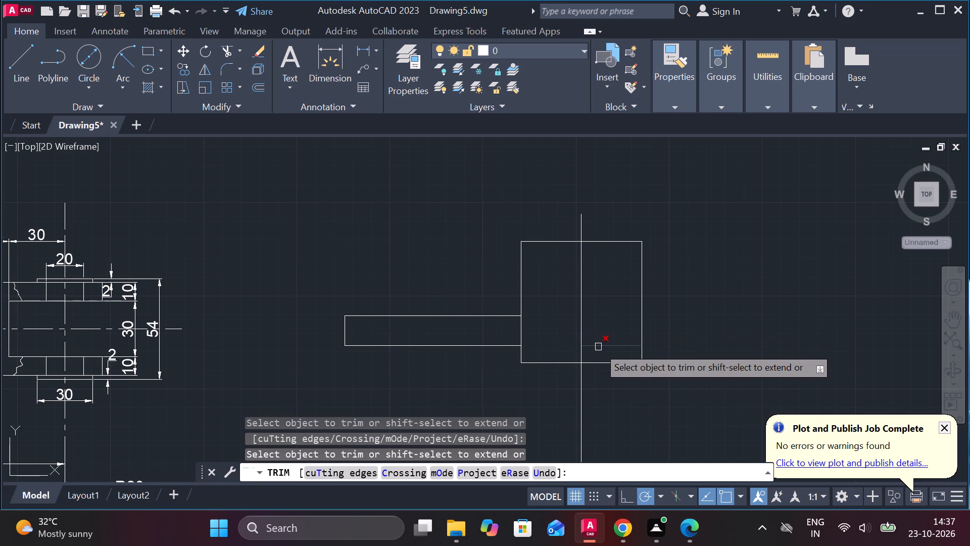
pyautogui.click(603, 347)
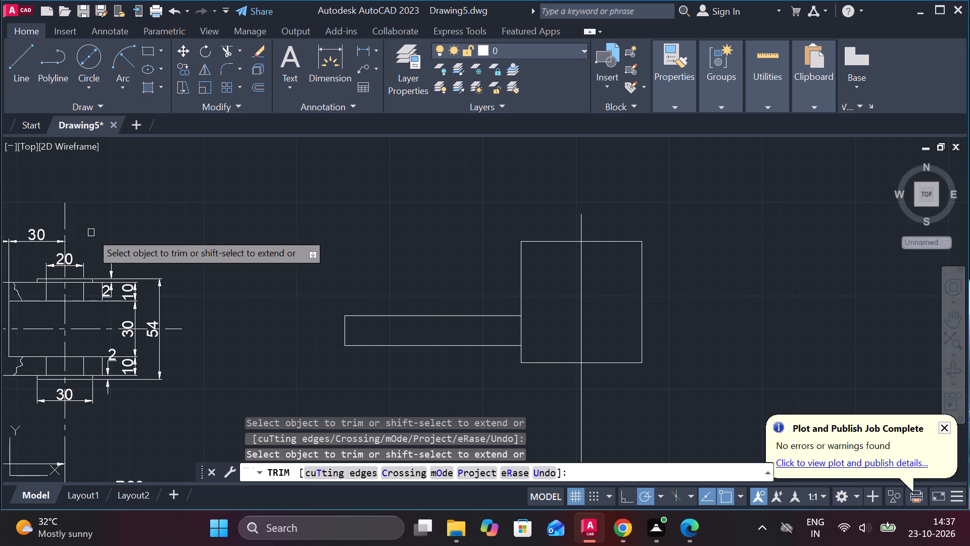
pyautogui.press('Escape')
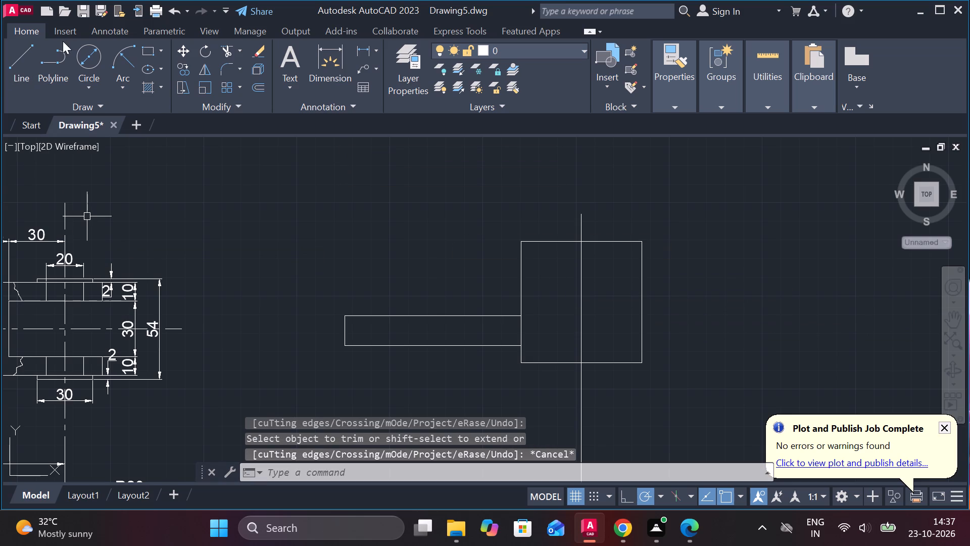
# Draw a horizontal line about 434 long from the midpoint of the copied arm's end edge through the hub and beyond.
pyautogui.click(26, 75)
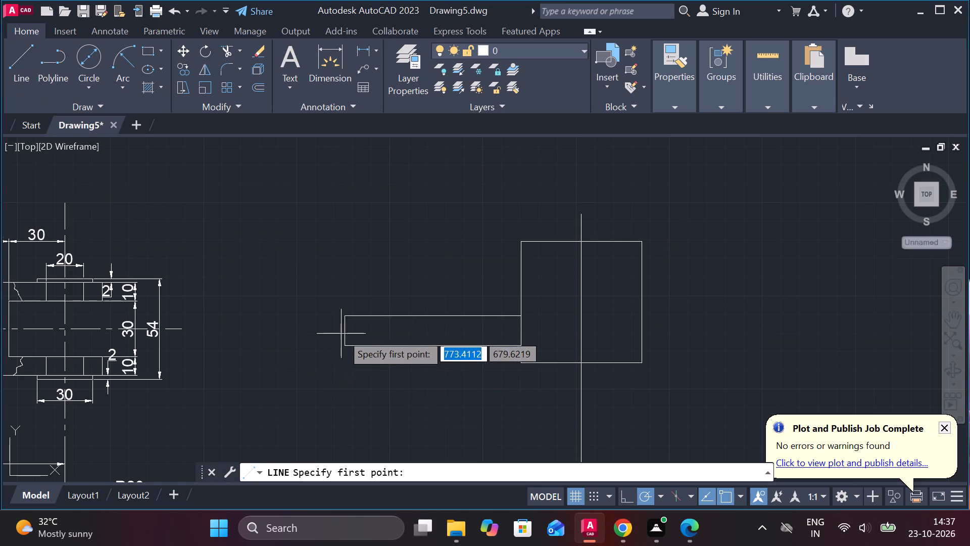
pyautogui.click(342, 333)
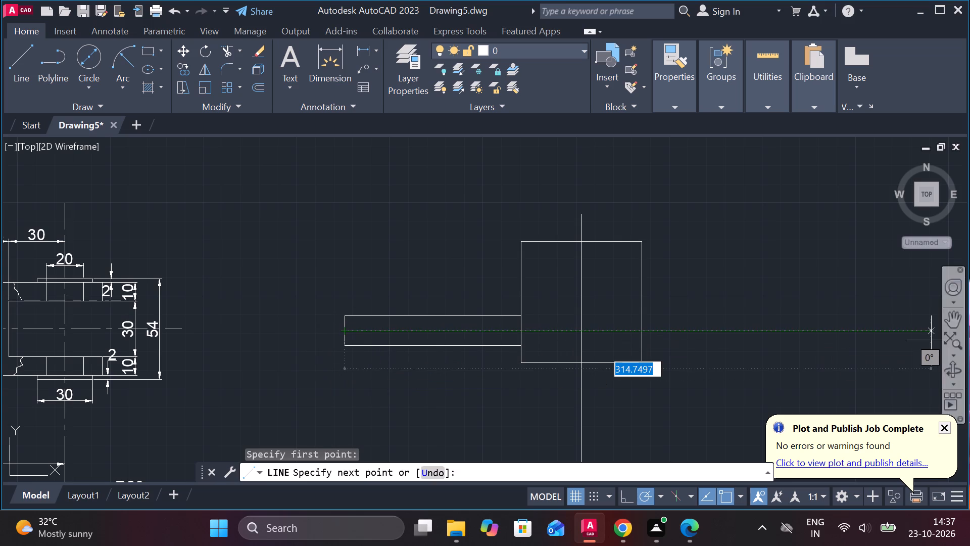
pyautogui.scroll(-2, 499, 324)
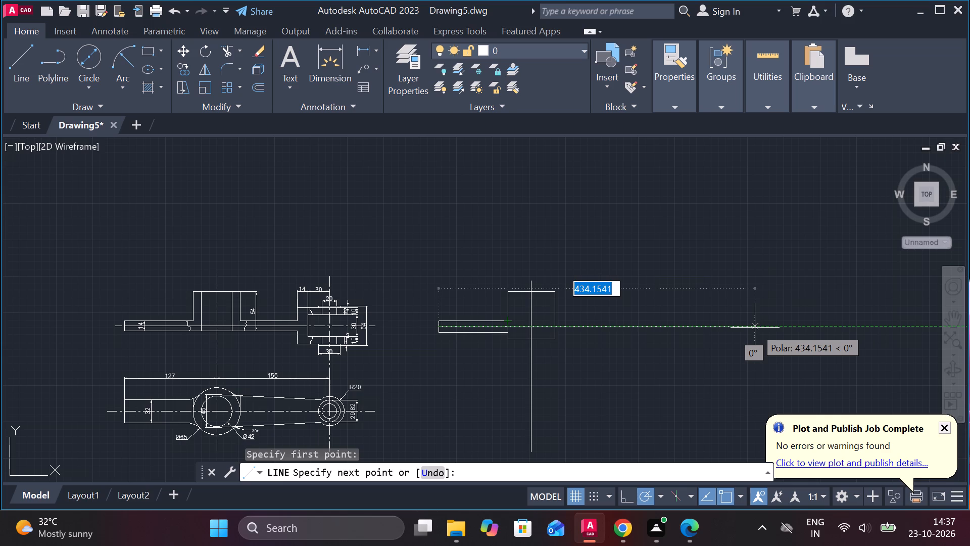
pyautogui.click(755, 328)
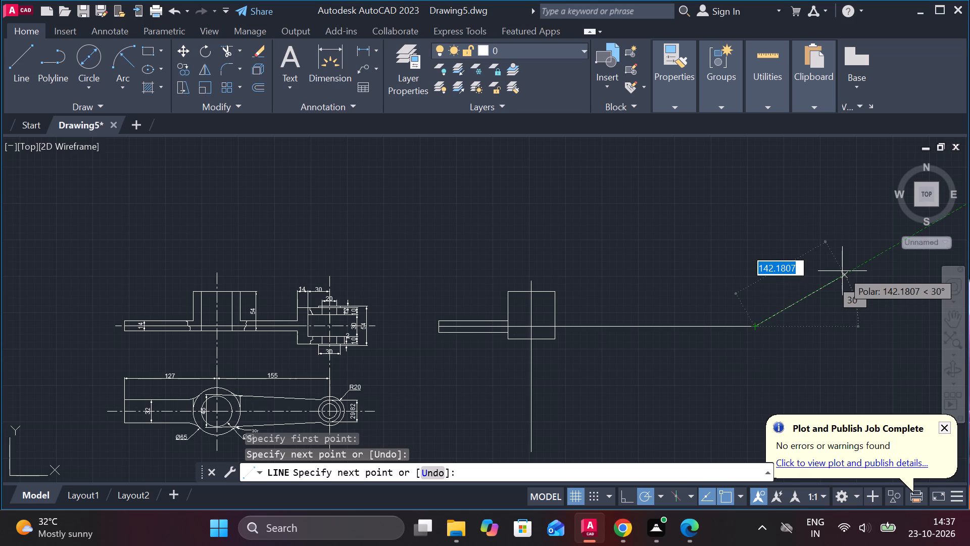
pyautogui.press('Escape')
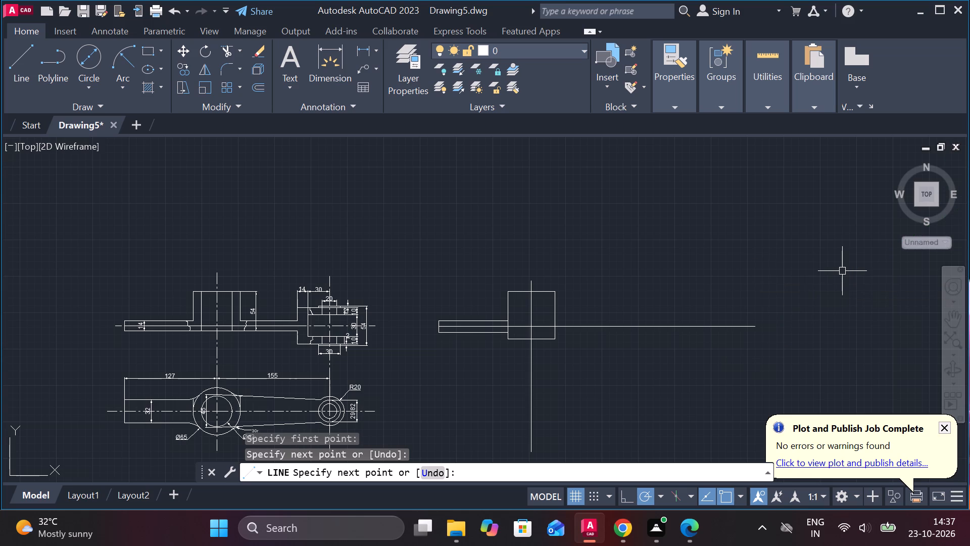
# Draw a 16-long vertical line on the hub's vertical middle line, spanning the heights of the arm's upper and lower edges.
pyautogui.scroll(2, 535, 340)
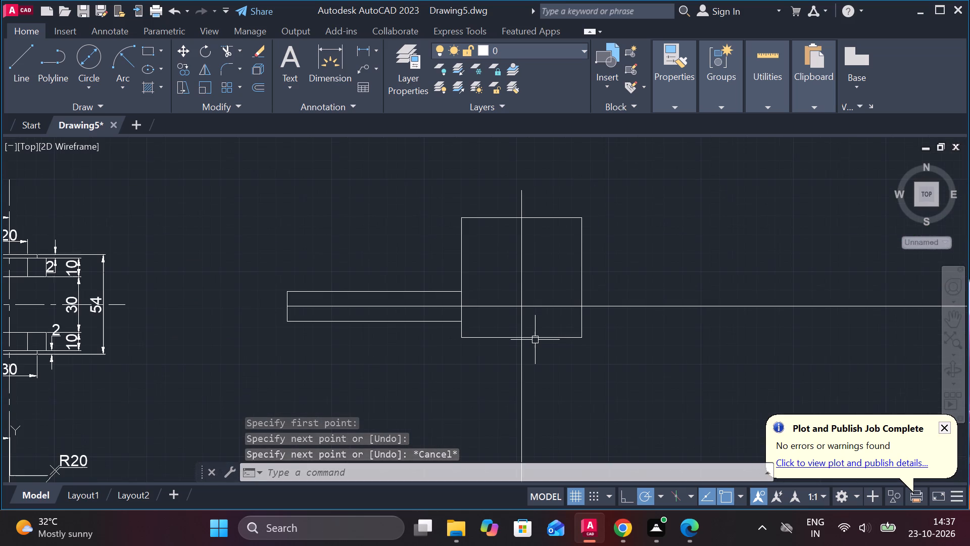
pyautogui.scroll(1, 535, 340)
pyautogui.click(32, 71)
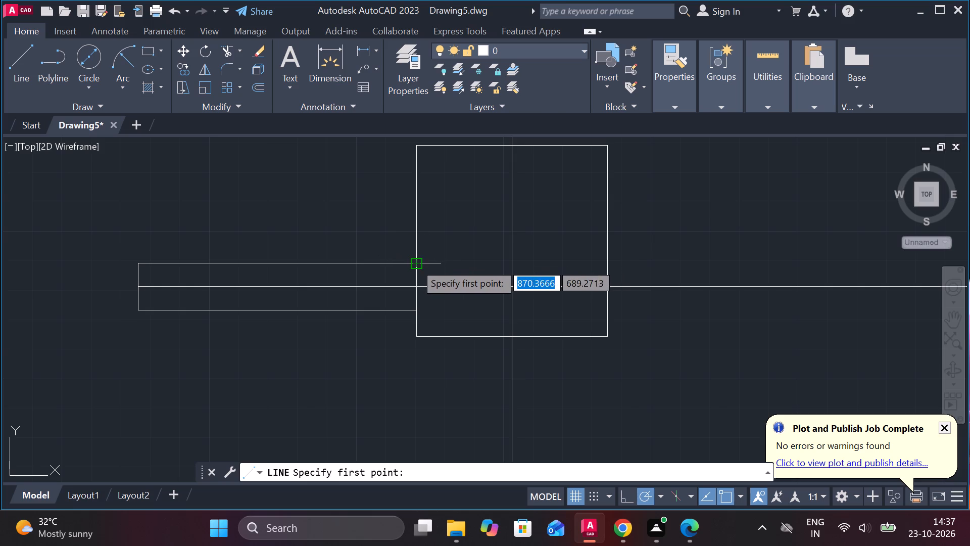
pyautogui.click(513, 263)
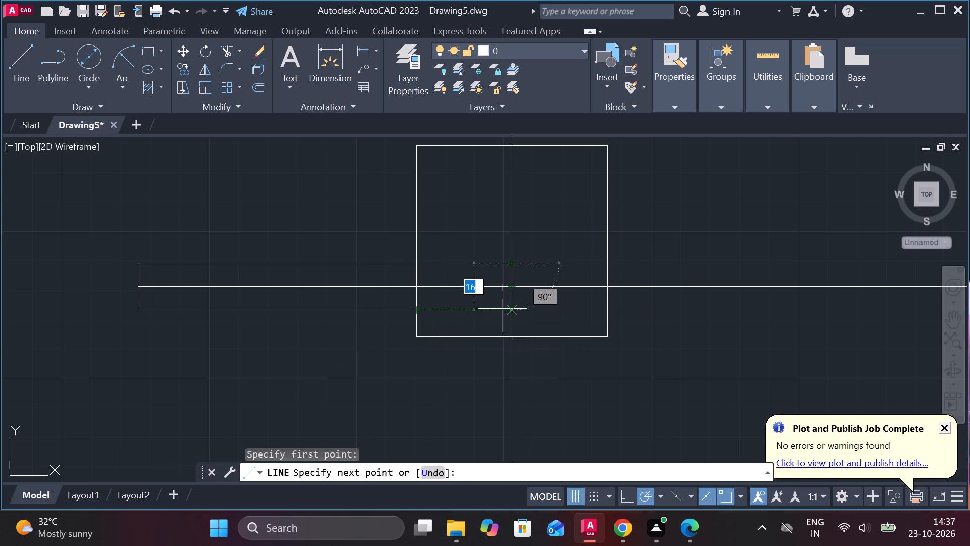
pyautogui.click(513, 309)
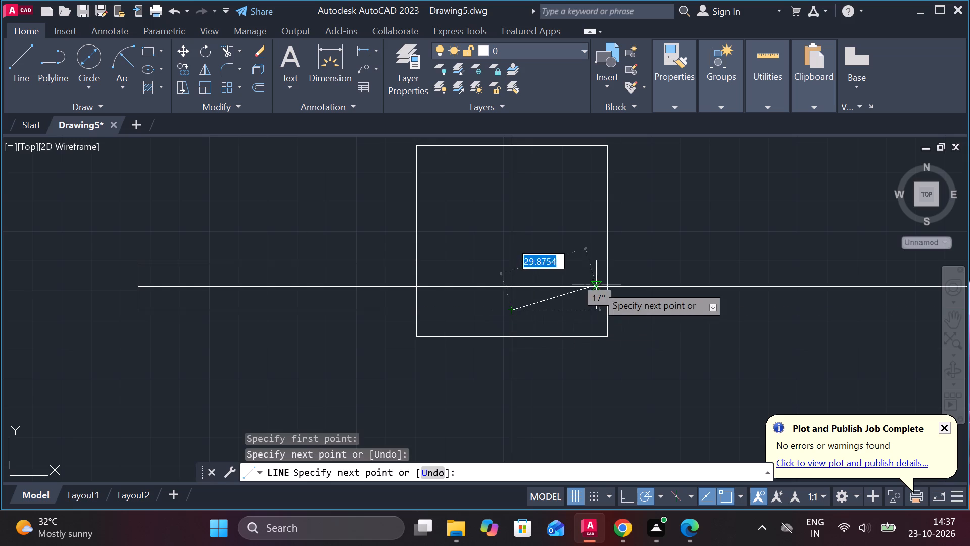
pyautogui.press('Escape')
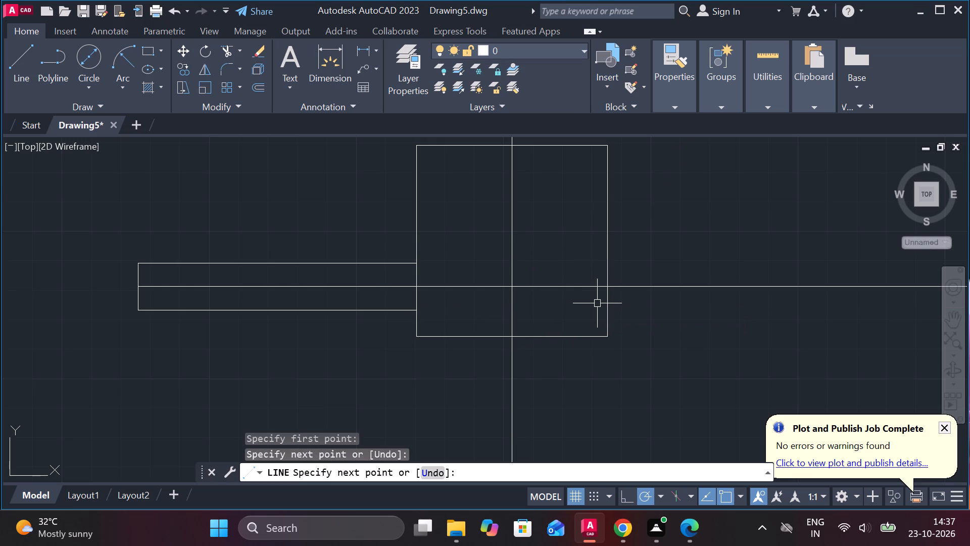
# Move the short vertical line on the hub's middle 135 to the right along the horizontal middle line.
pyautogui.click(512, 281)
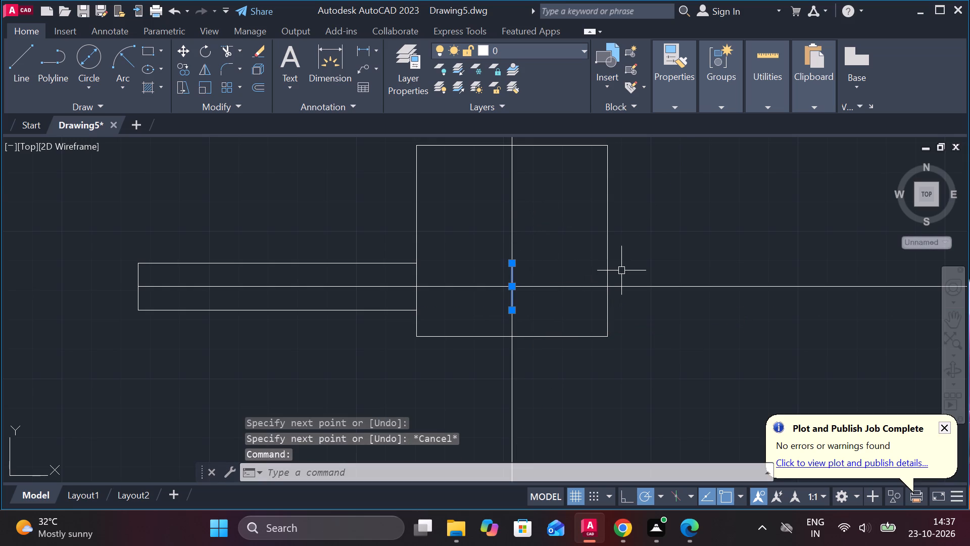
pyautogui.press('m')
pyautogui.press('Return')
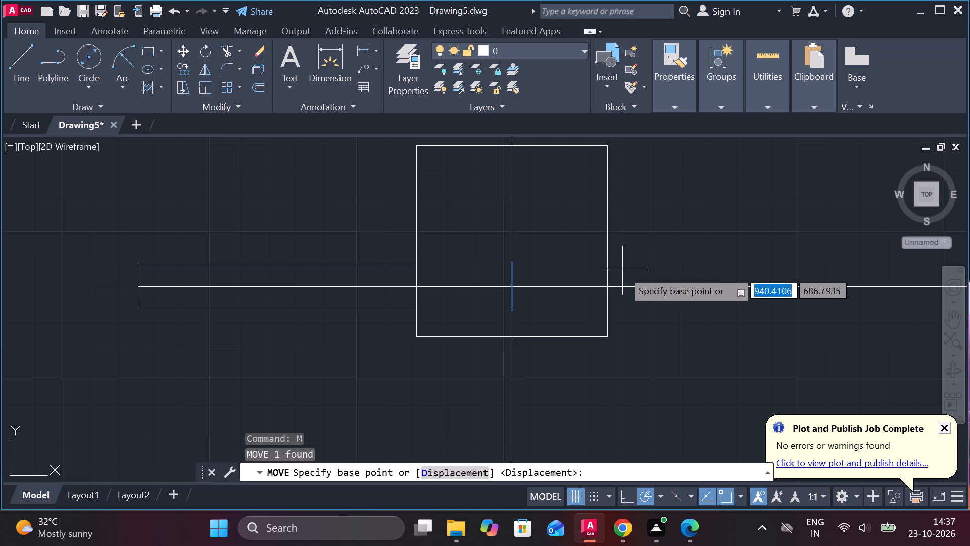
pyautogui.click(508, 286)
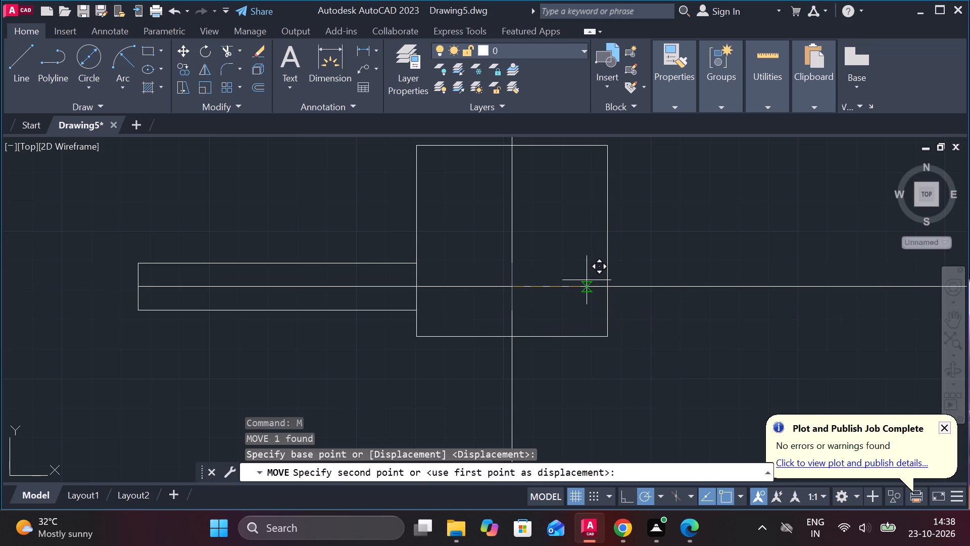
pyautogui.press('1')
pyautogui.write('35')
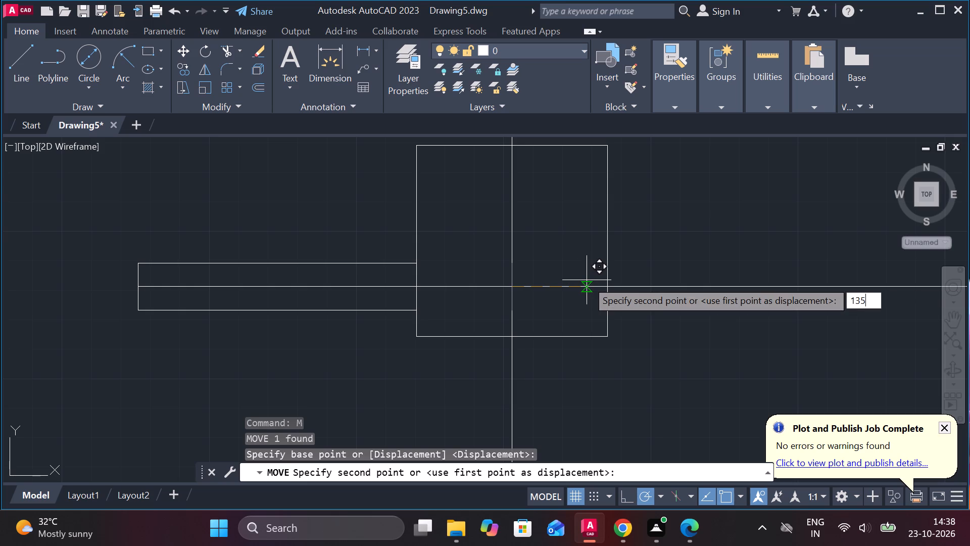
pyautogui.press('Return')
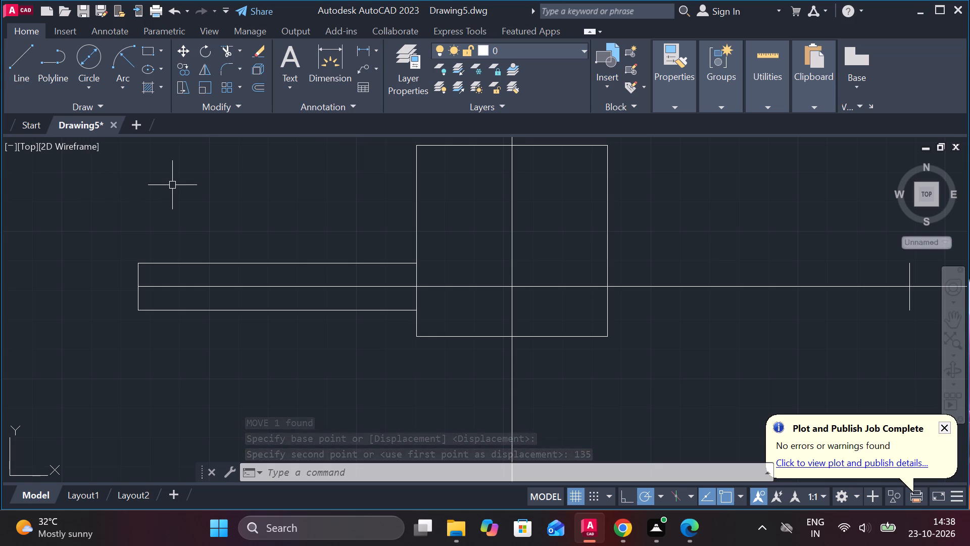
pyautogui.press('Escape')
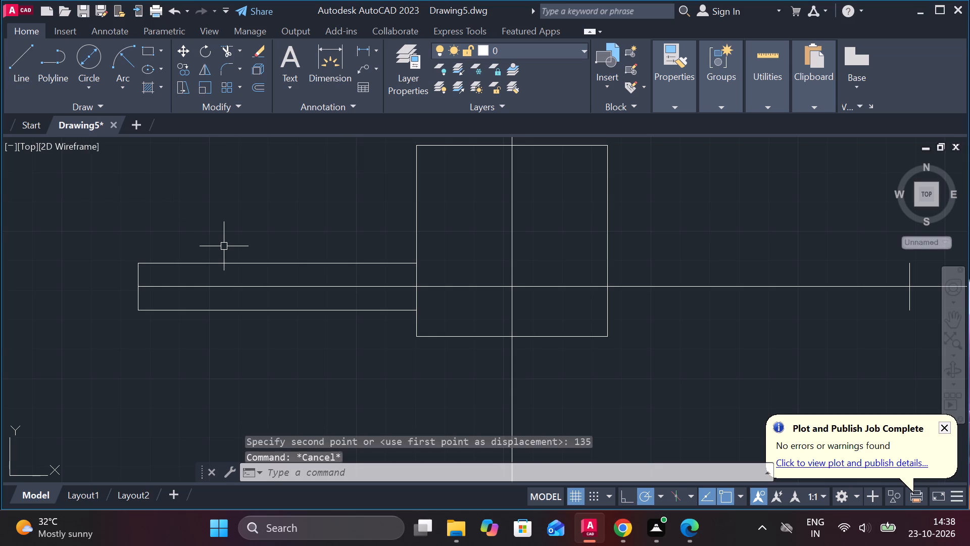
# Extend the arm's upper and lower edges through the hub square to the moved vertical line.
pyautogui.write('ex')
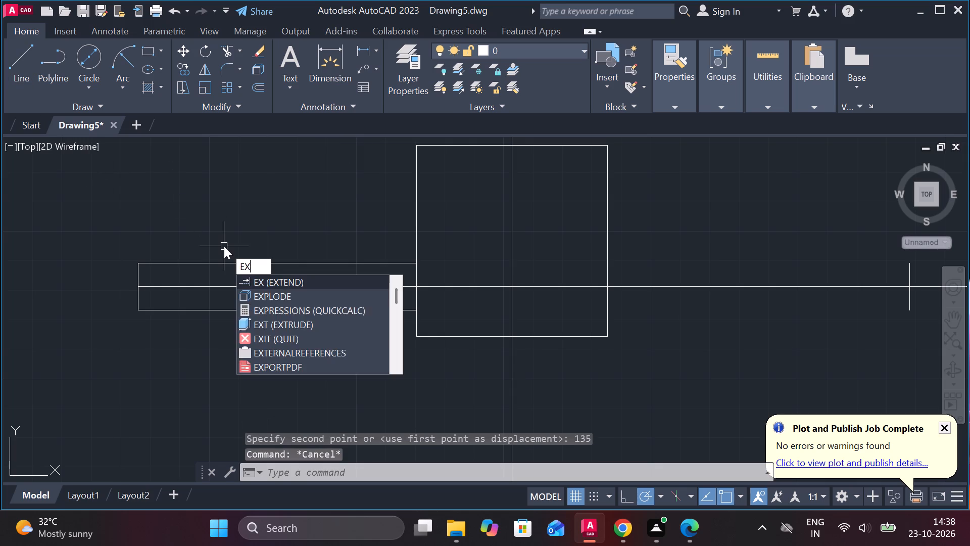
pyautogui.press('Return')
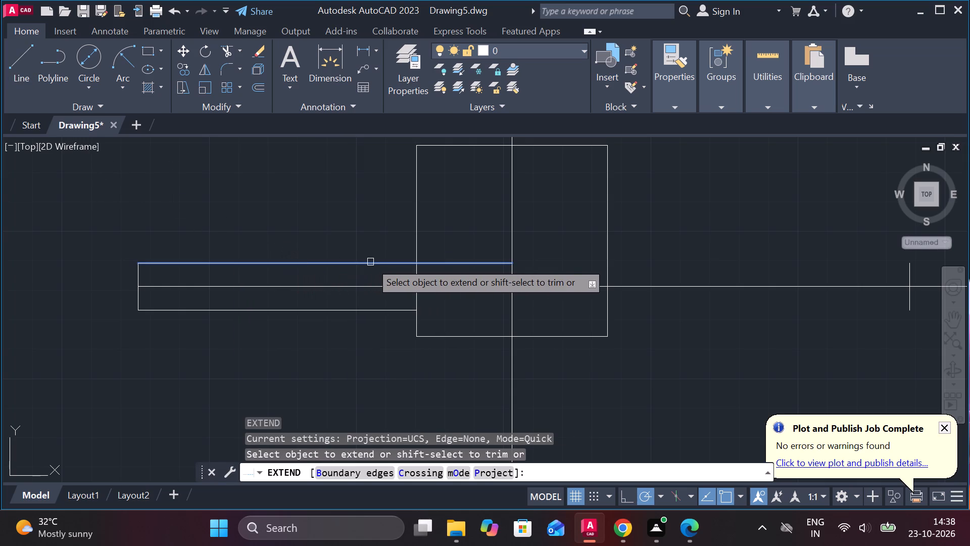
pyautogui.click(370, 262)
pyautogui.click(465, 259)
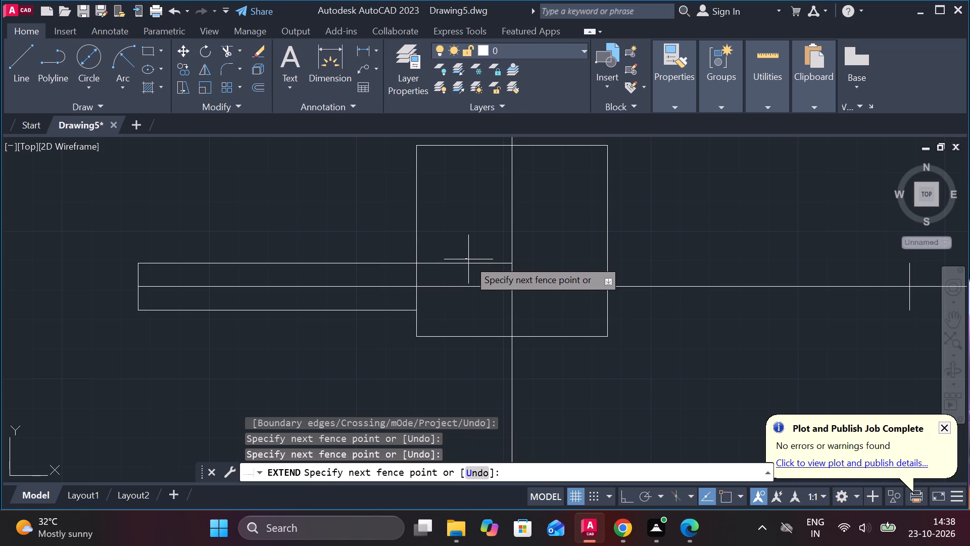
pyautogui.click(478, 265)
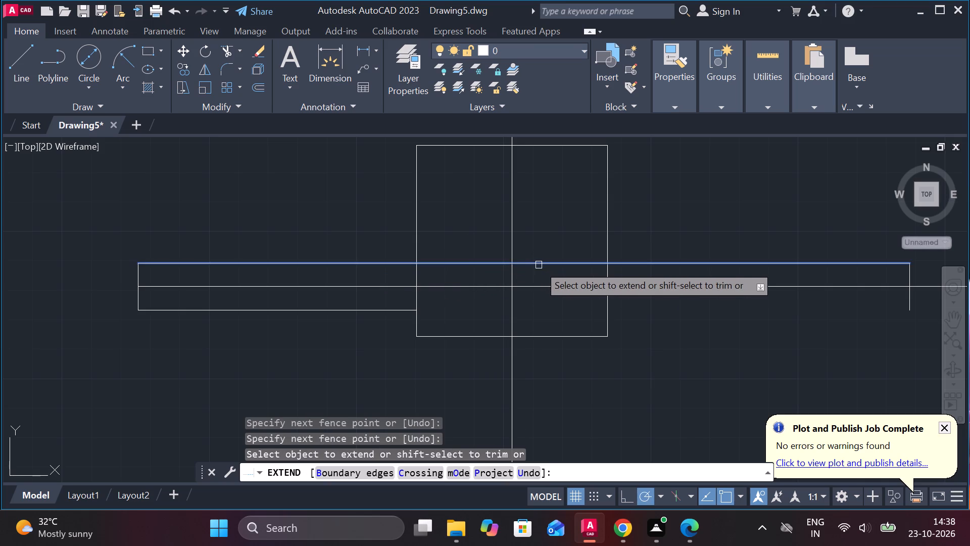
pyautogui.click(539, 265)
pyautogui.click(377, 311)
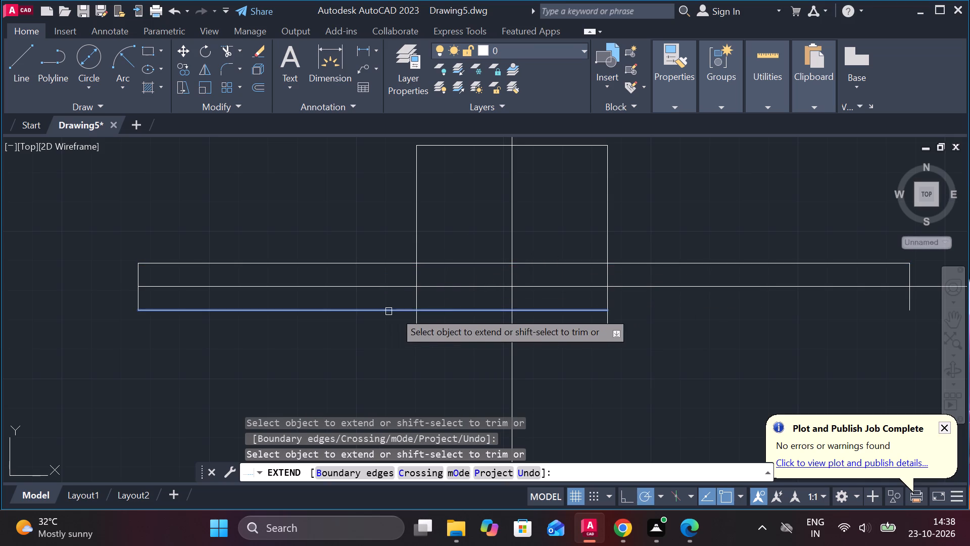
pyautogui.click(455, 307)
pyautogui.click(548, 309)
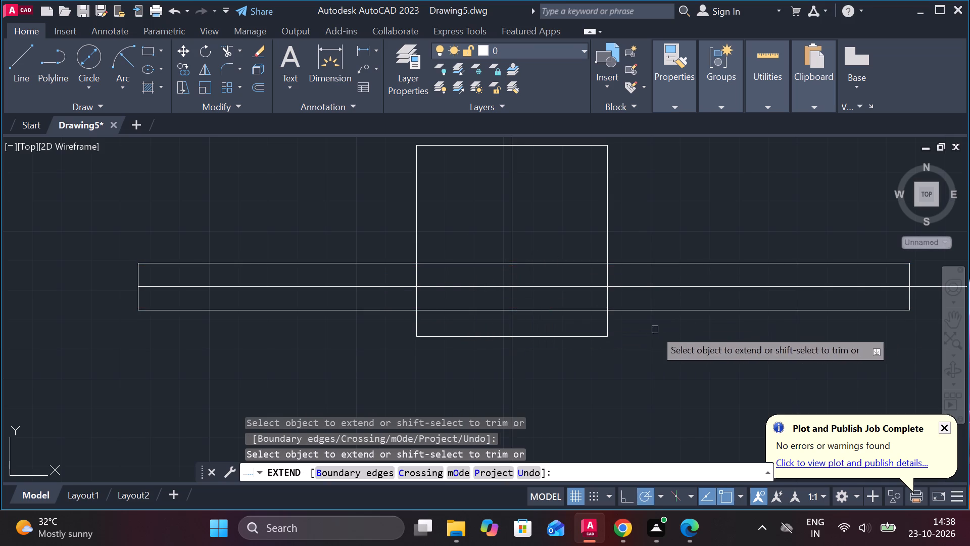
pyautogui.scroll(-2, 744, 298)
pyautogui.scroll(1, 894, 287)
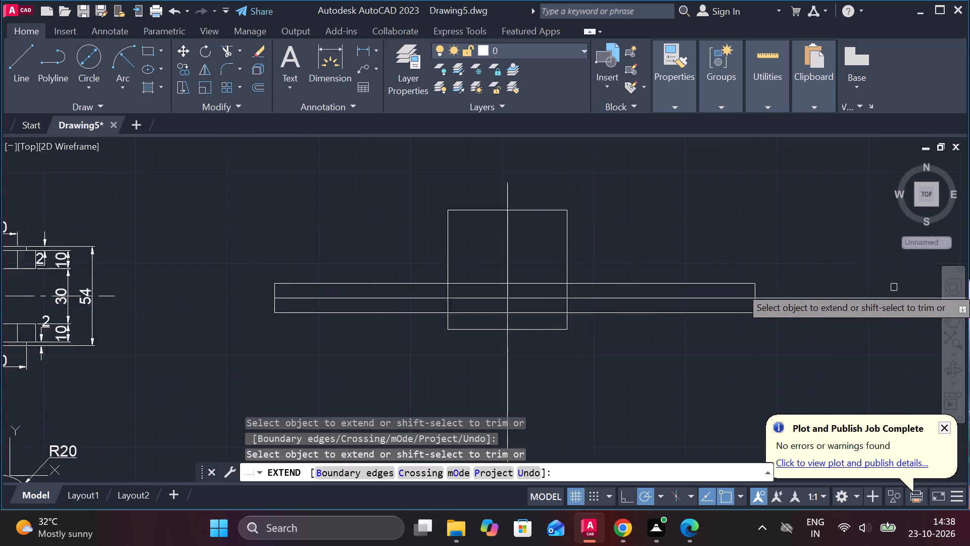
pyautogui.scroll(2, 894, 287)
pyautogui.scroll(-1, 894, 287)
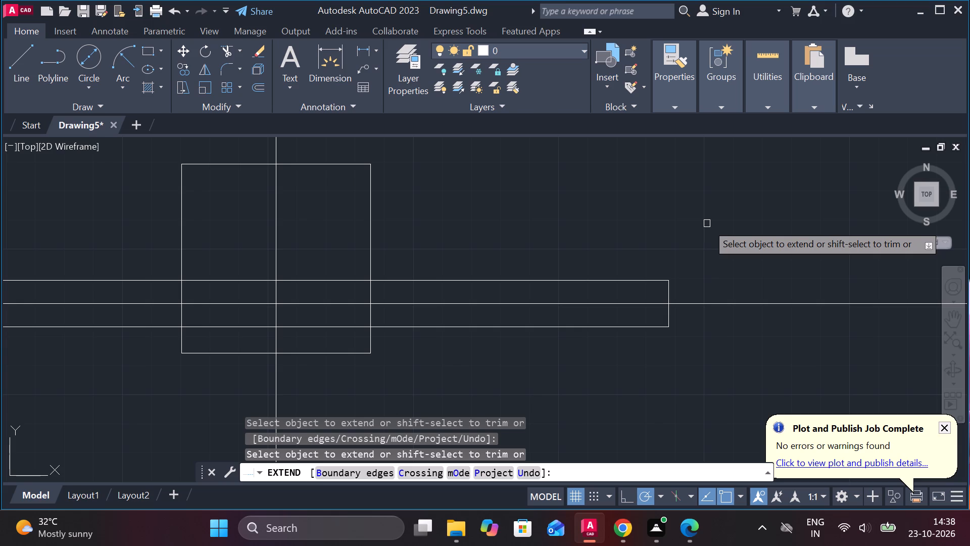
pyautogui.press('Escape')
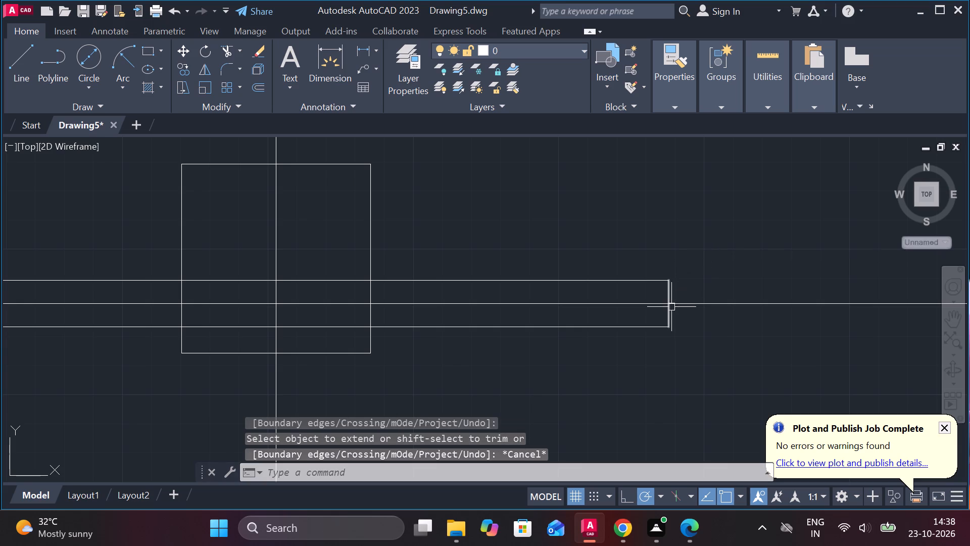
# Copy the arm's right end line 60 further right along the horizontal middle line.
pyautogui.click(670, 313)
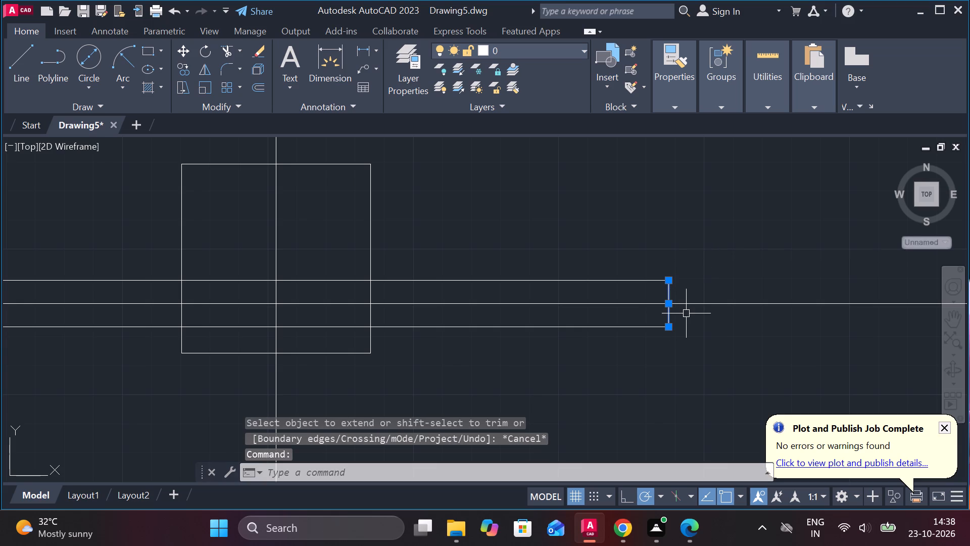
pyautogui.write('co')
pyautogui.press('Return')
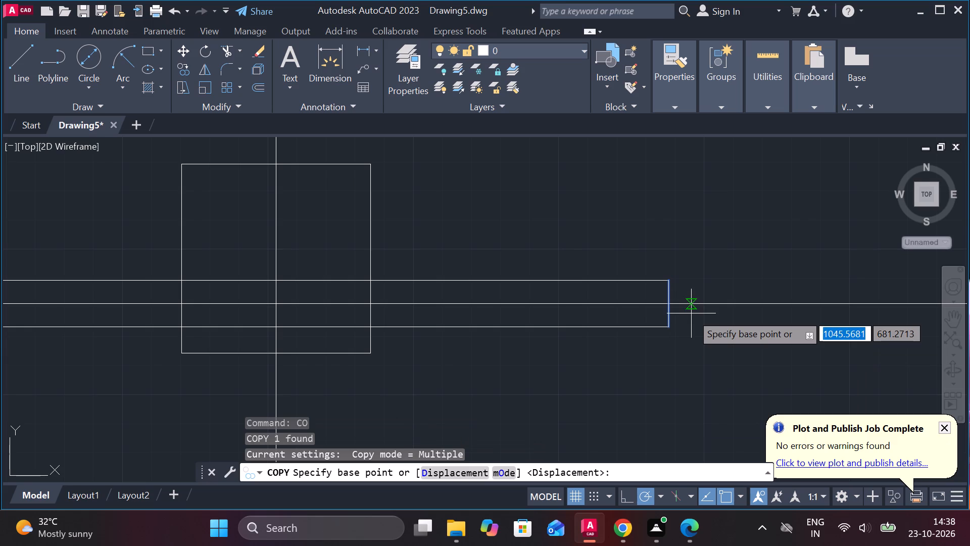
pyautogui.click(669, 306)
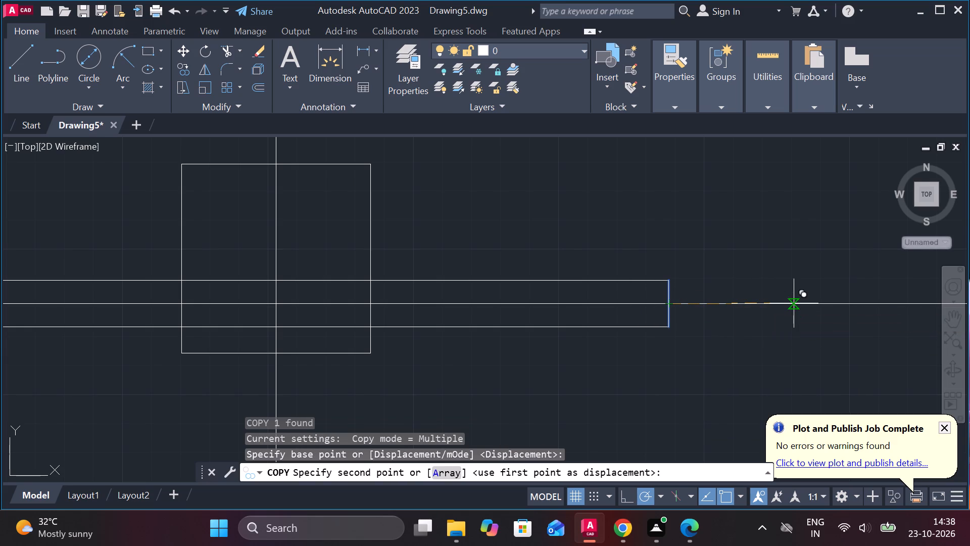
pyautogui.press('6')
pyautogui.press('0')
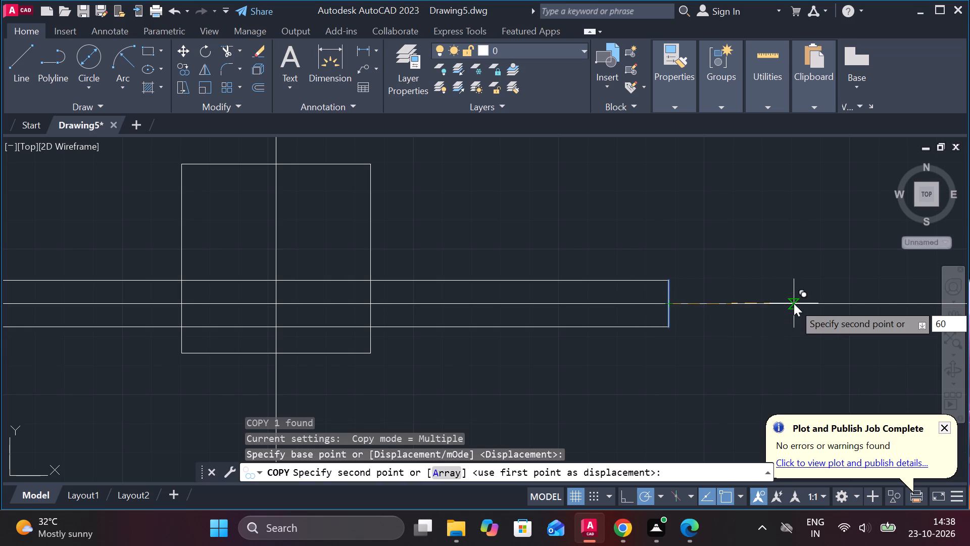
pyautogui.press('Return')
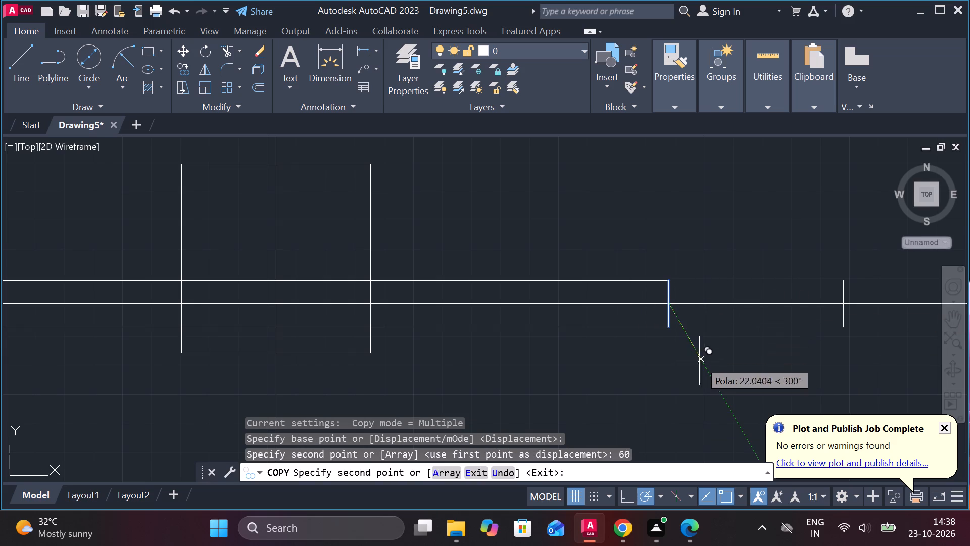
pyautogui.press('Escape')
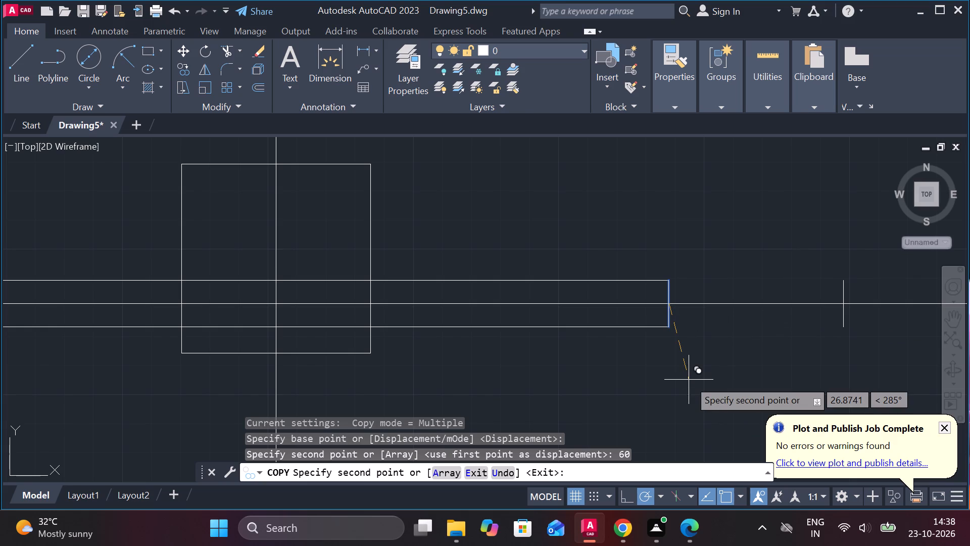
# Extend the arm's upper and lower edges to the copied end line.
pyautogui.write('ex')
pyautogui.press('Return')
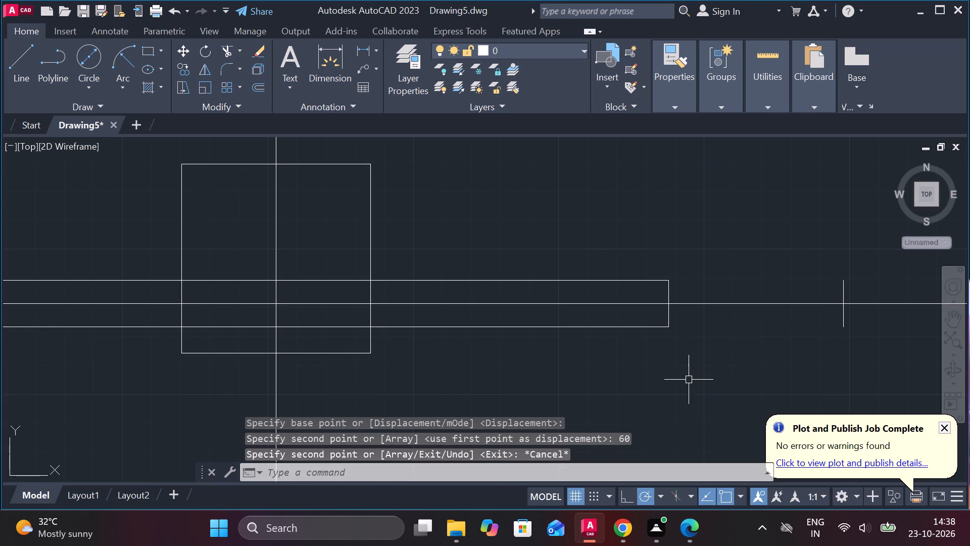
pyautogui.click(630, 277)
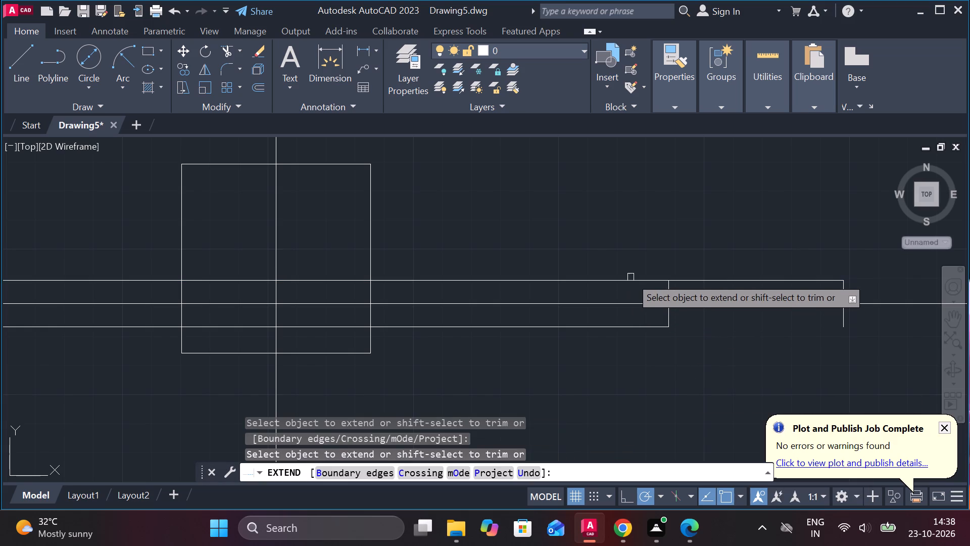
pyautogui.click(655, 329)
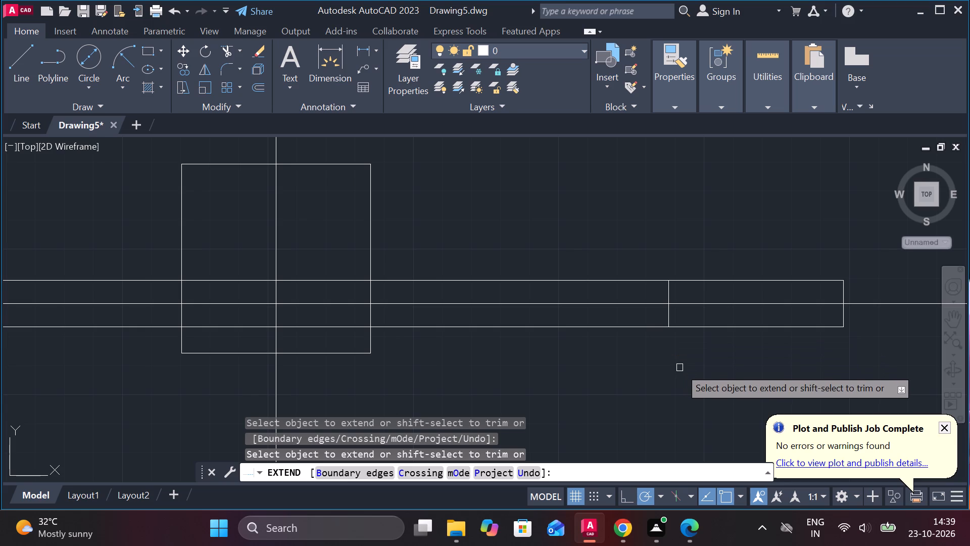
pyautogui.scroll(-2, 680, 368)
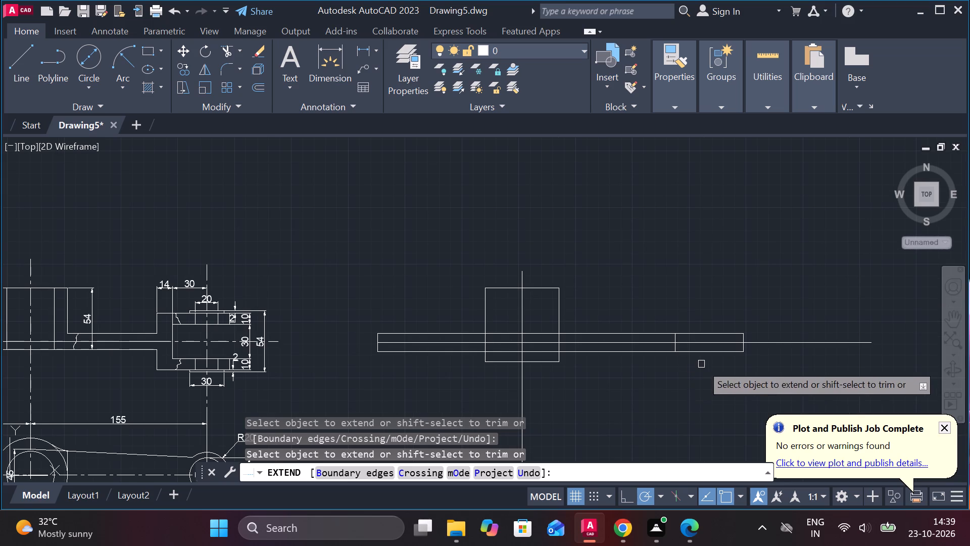
pyautogui.scroll(-3, 563, 378)
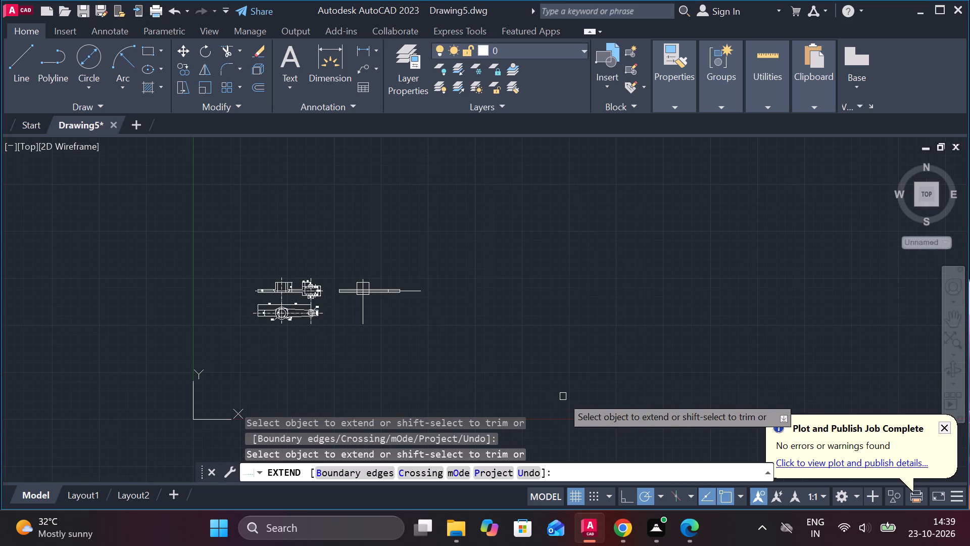
pyautogui.scroll(2, 336, 340)
pyautogui.scroll(2, 326, 200)
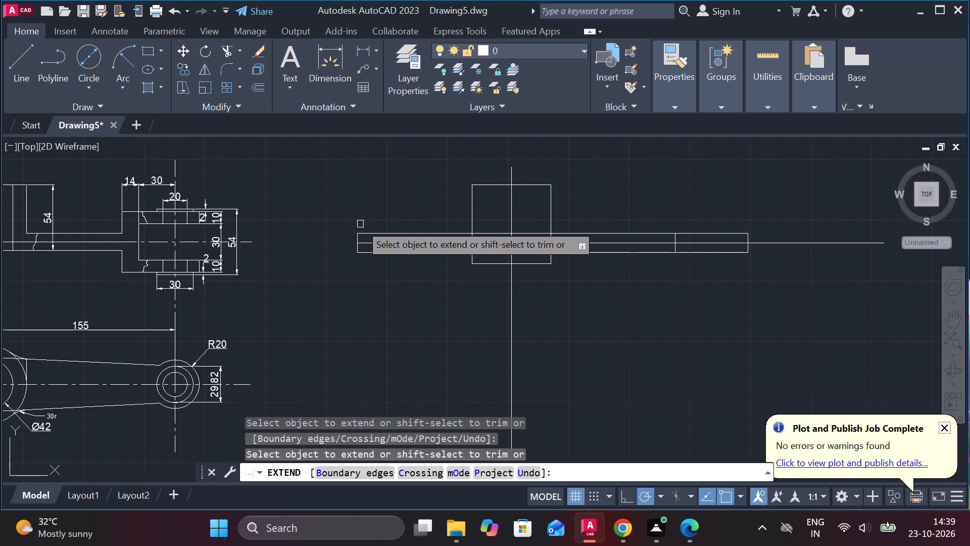
pyautogui.scroll(-1, 360, 224)
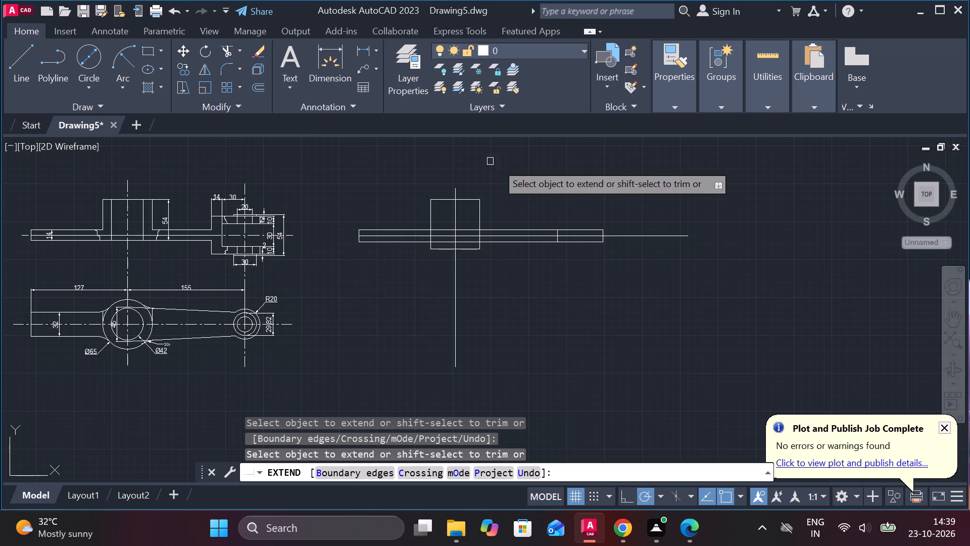
pyautogui.scroll(2, 551, 212)
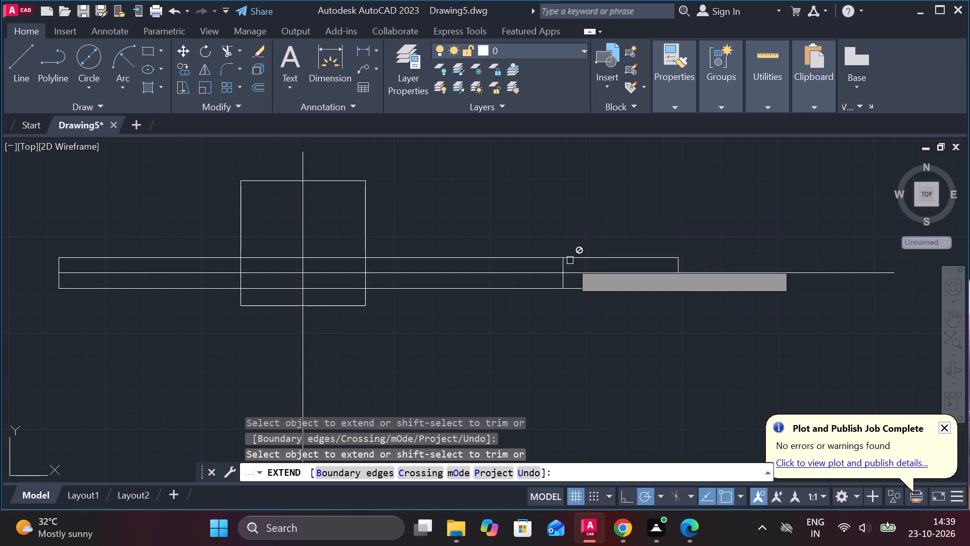
pyautogui.click(562, 280)
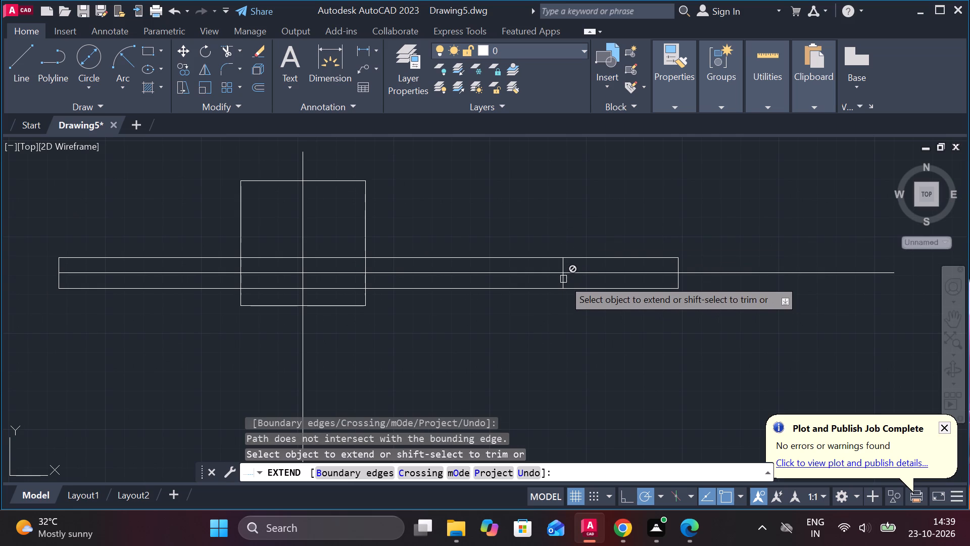
pyautogui.press('Escape')
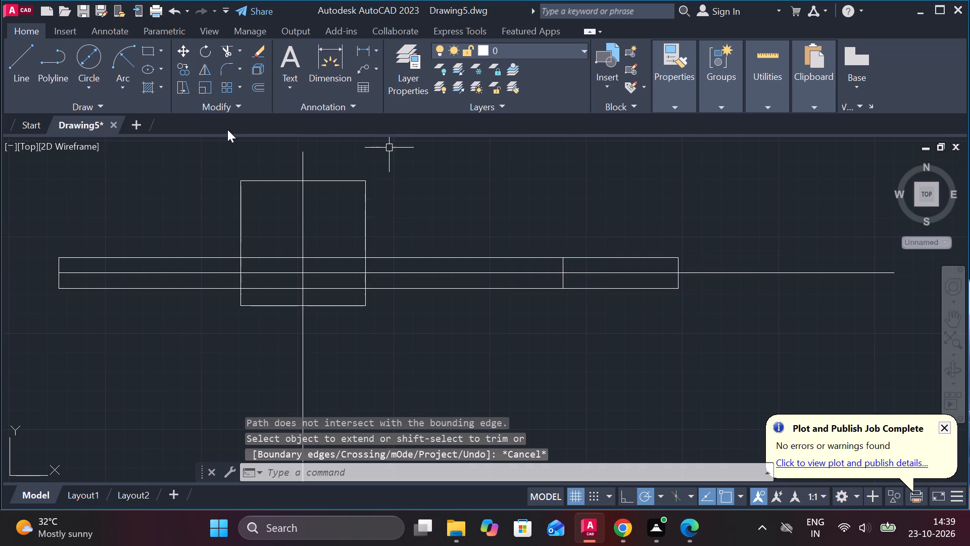
# Stretch the lower ends of the arm's two right-hand vertical lines down level with the bottom of the hub's vertical middle line.
pyautogui.click(562, 274)
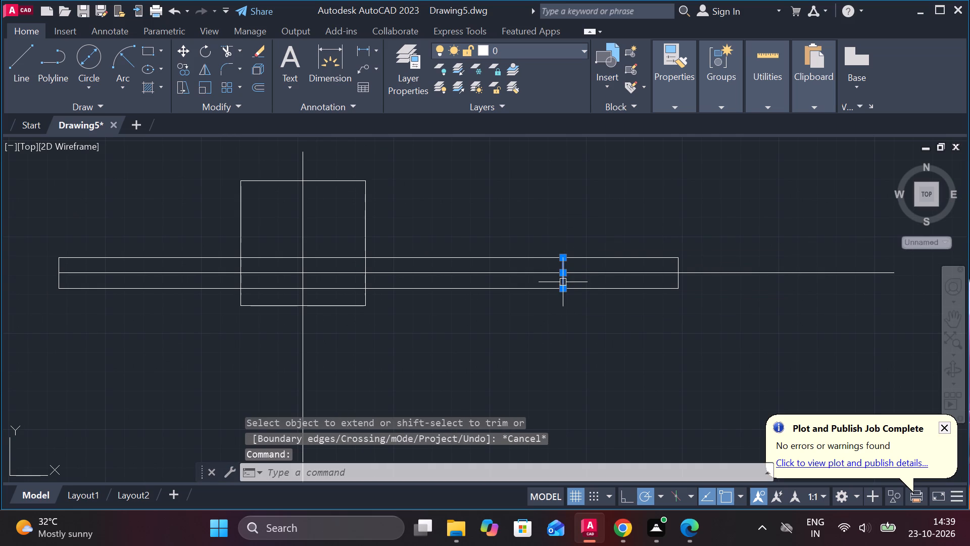
pyautogui.click(564, 288)
pyautogui.scroll(-2, 567, 445)
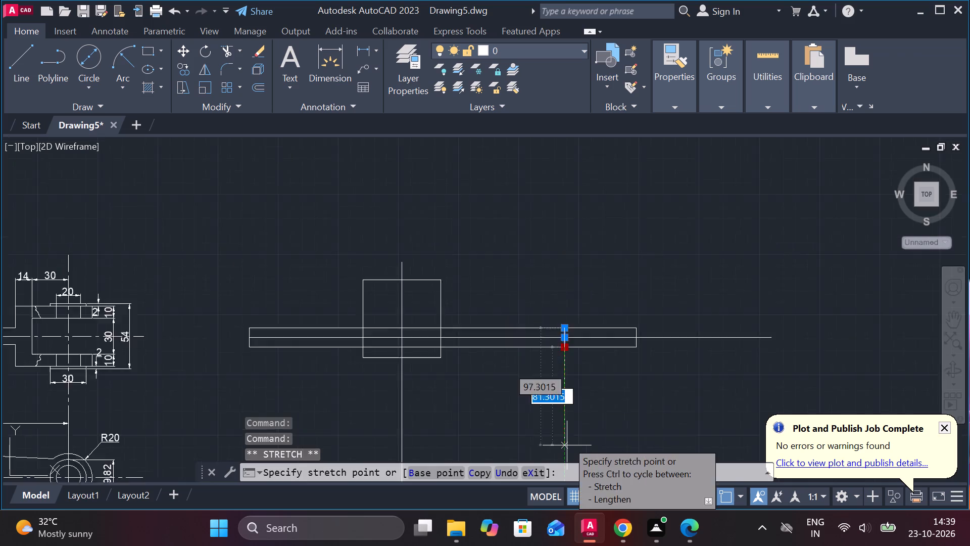
pyautogui.scroll(-1, 567, 445)
pyautogui.scroll(-2, 558, 290)
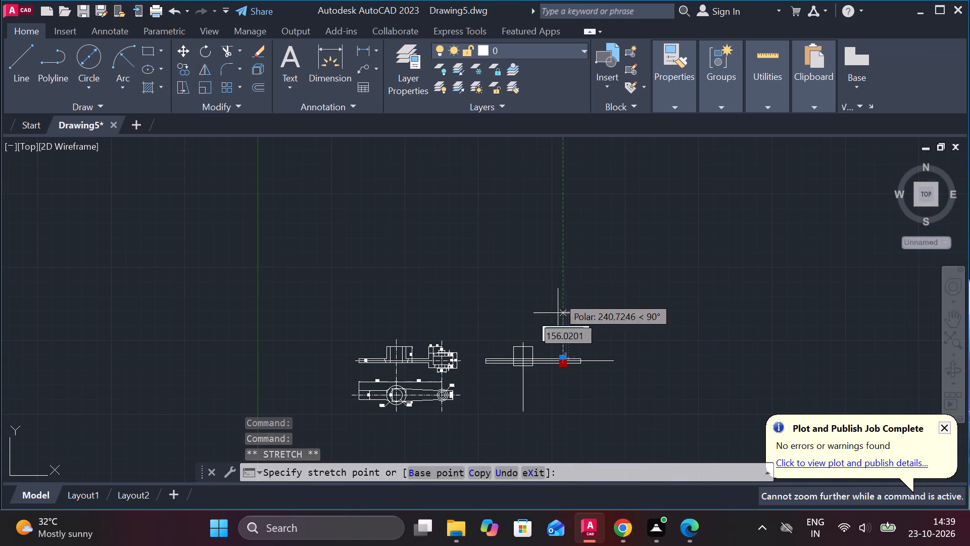
pyautogui.scroll(2, 553, 419)
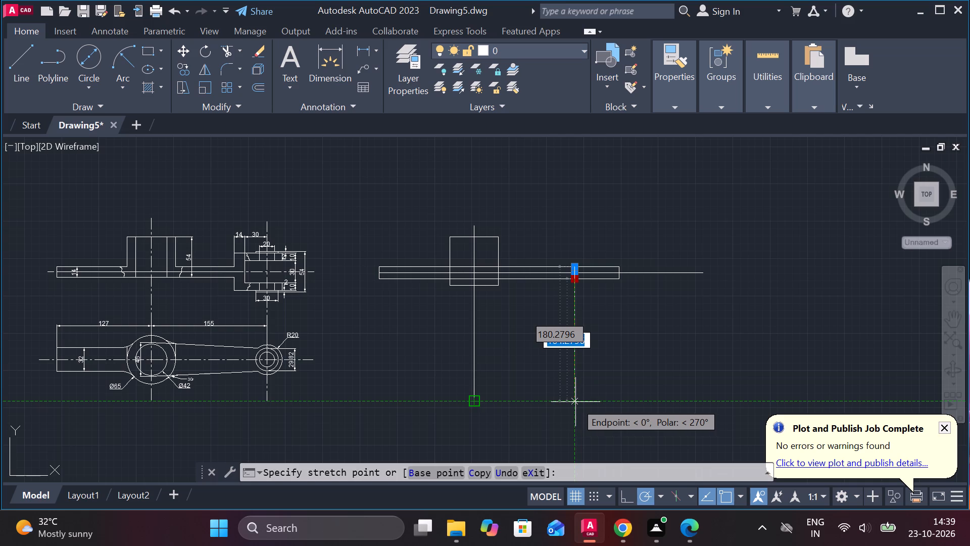
pyautogui.click(575, 402)
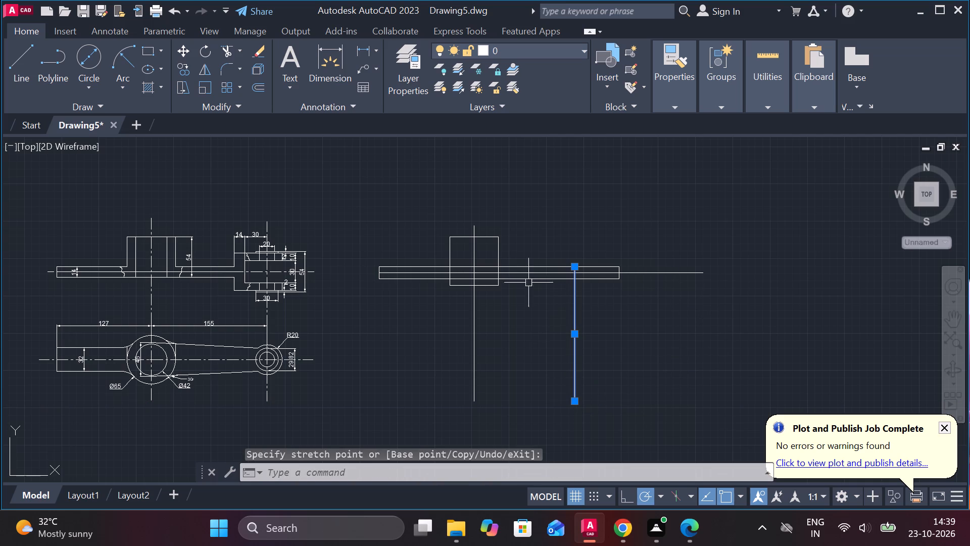
pyautogui.click(620, 274)
pyautogui.click(621, 280)
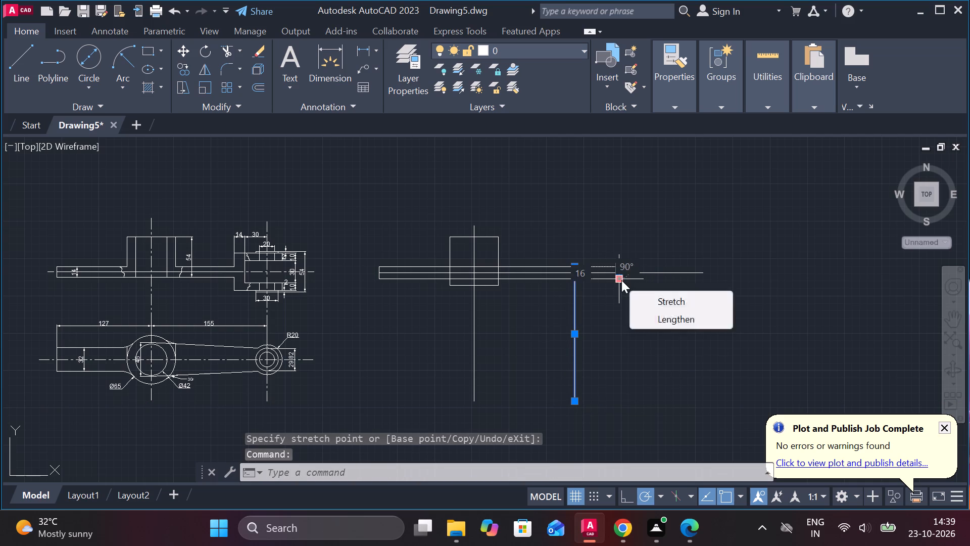
pyautogui.click(619, 402)
# Draw the lower view's horizontal middle line, level with the existing lower view's centre line and spanning the upper middle line's length.
pyautogui.scroll(-1, 660, 350)
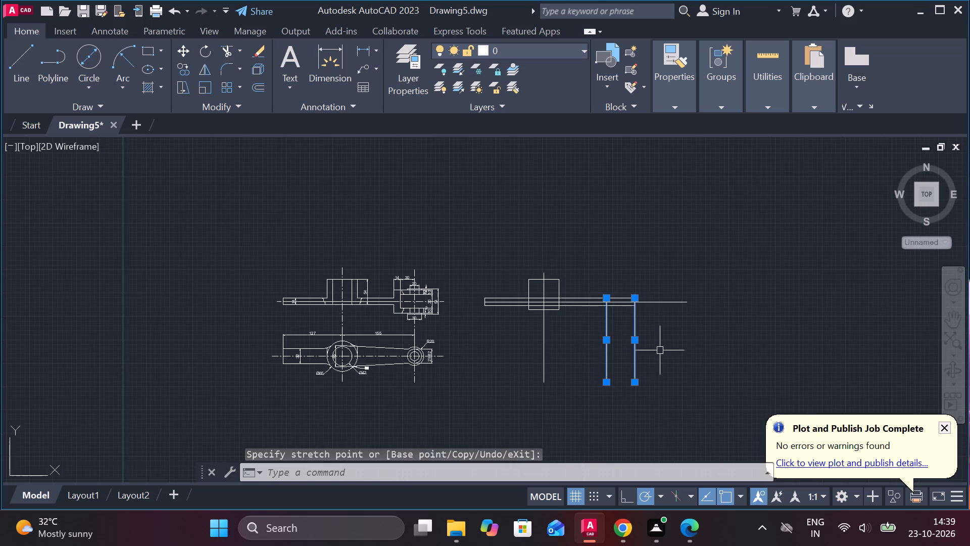
pyautogui.scroll(2, 596, 399)
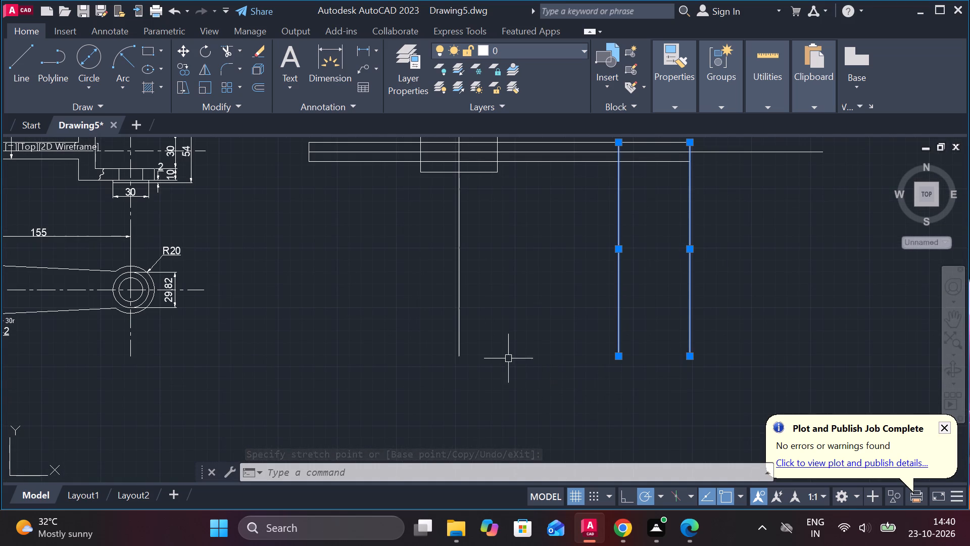
pyautogui.click(26, 60)
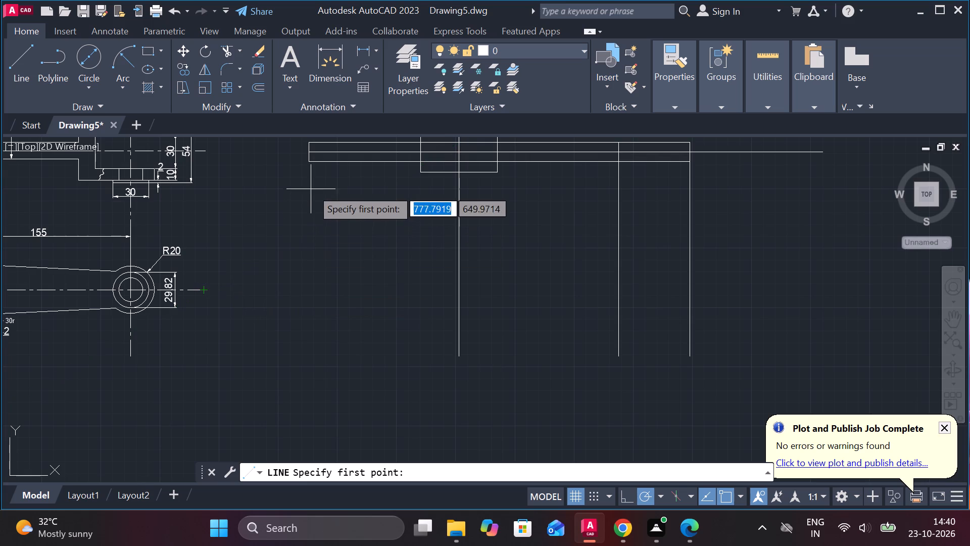
pyautogui.click(308, 292)
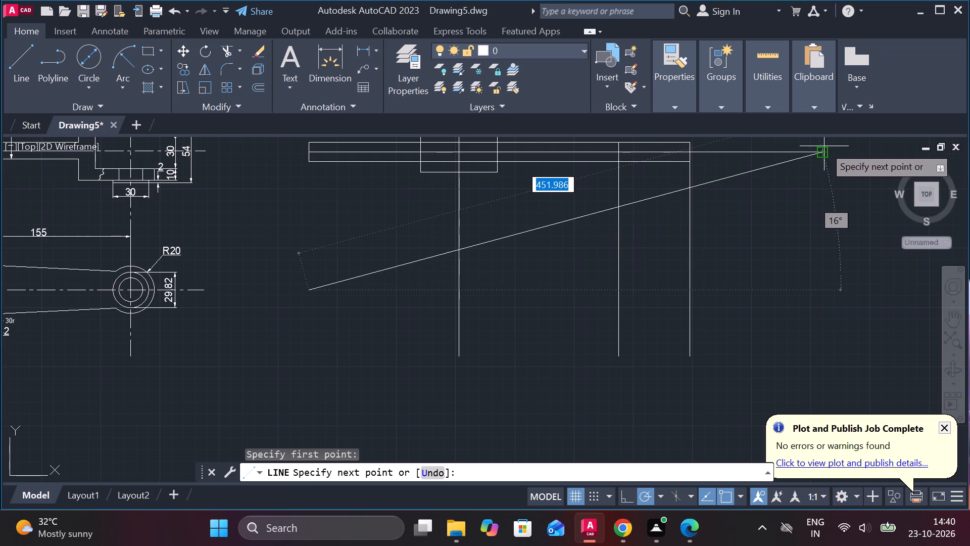
pyautogui.click(826, 296)
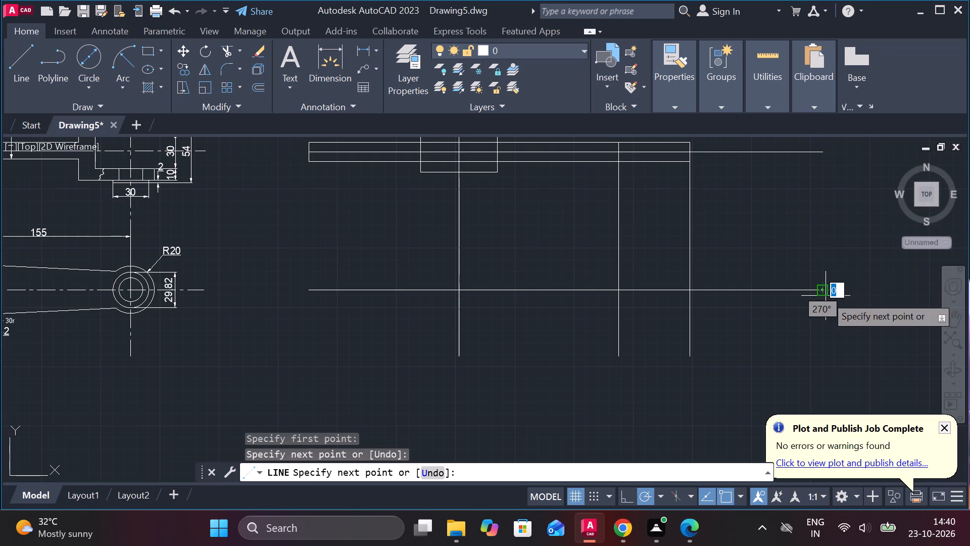
pyautogui.press('Escape')
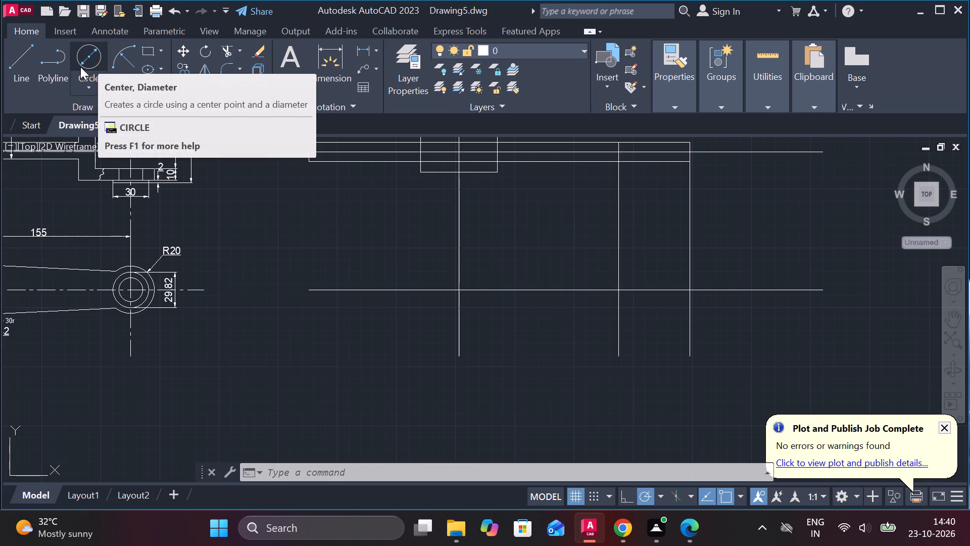
# Draw concentric circles of diameter 65 and 38 where the lower horizontal middle line crosses the hub's vertical middle line.
pyautogui.click(96, 54)
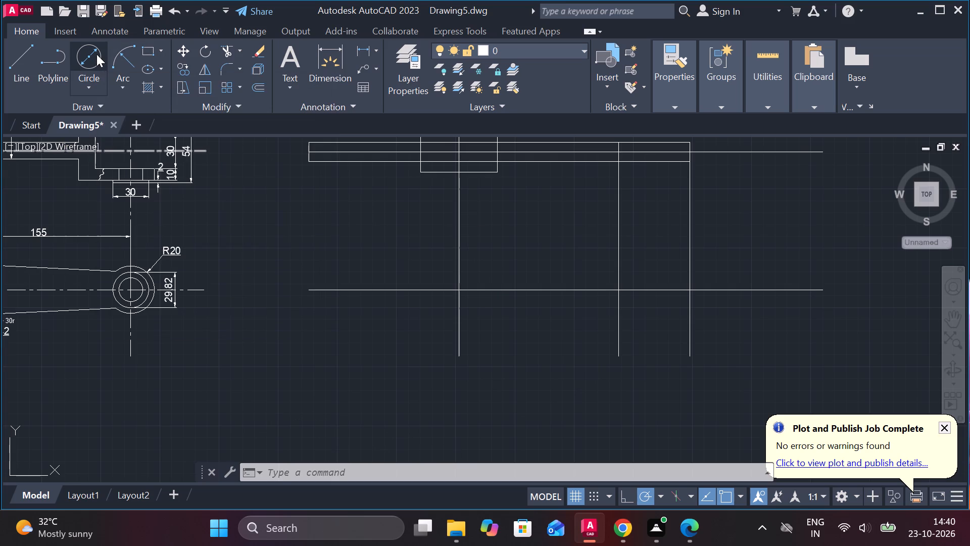
pyautogui.click(458, 289)
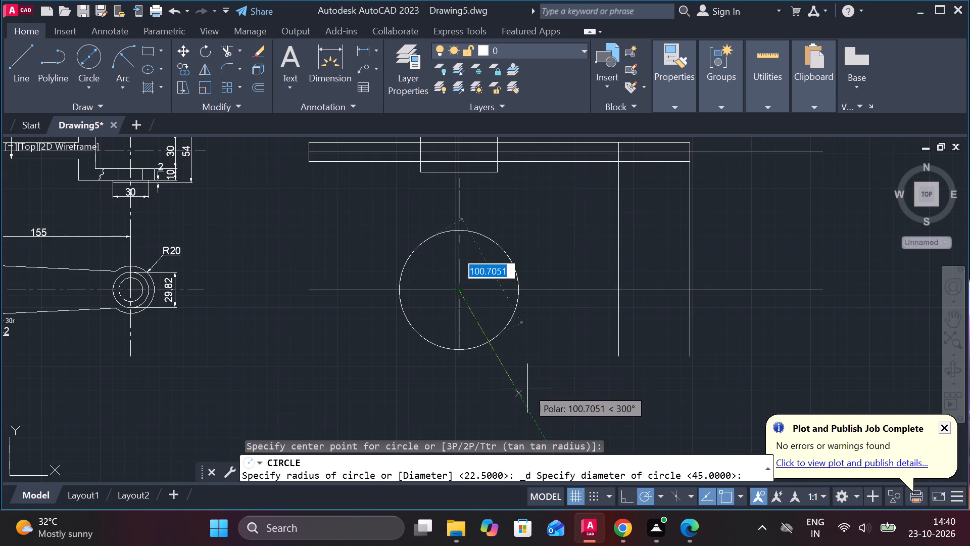
pyautogui.write('65')
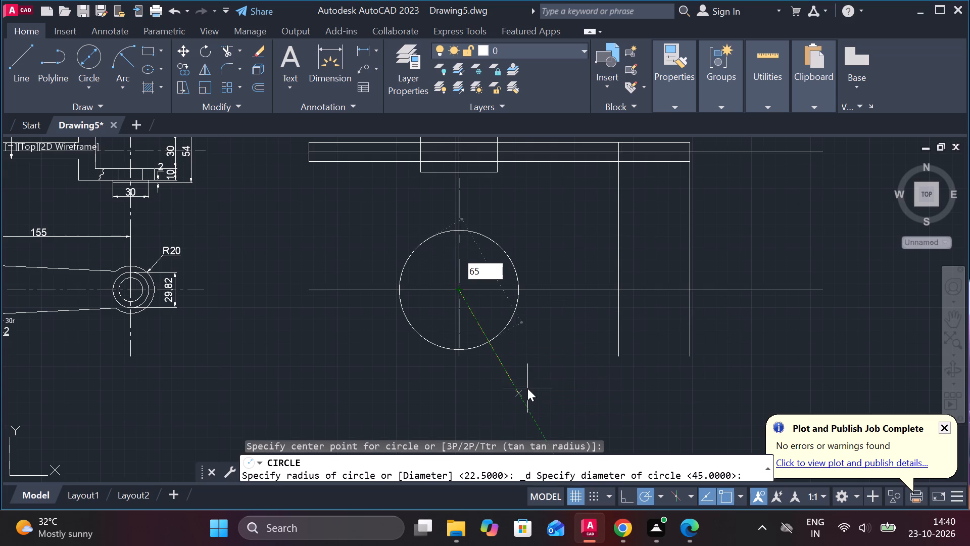
pyautogui.press('Return')
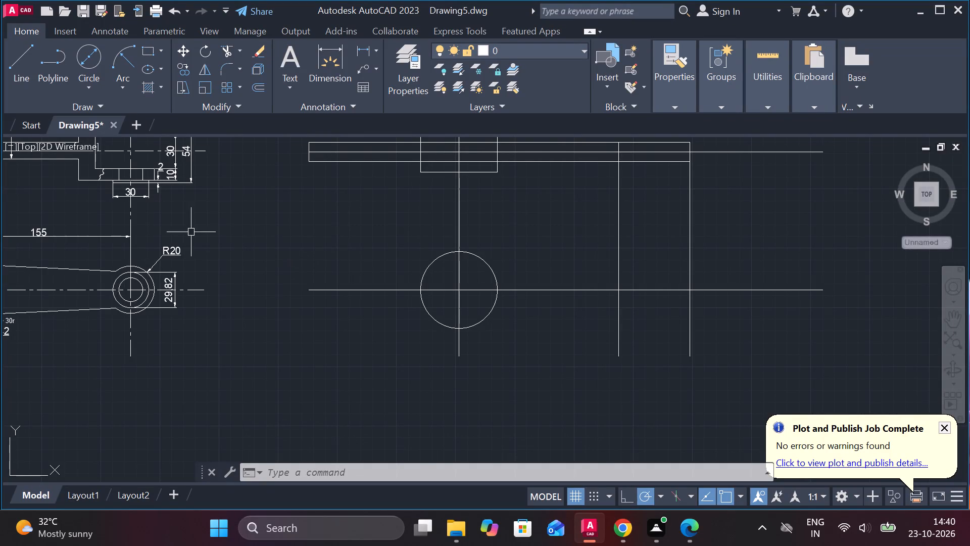
pyautogui.click(99, 57)
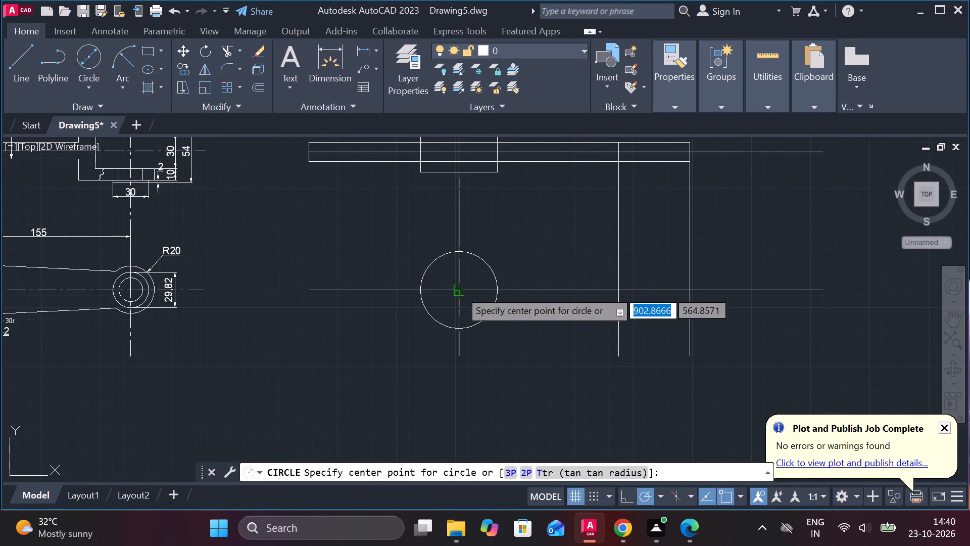
pyautogui.click(460, 290)
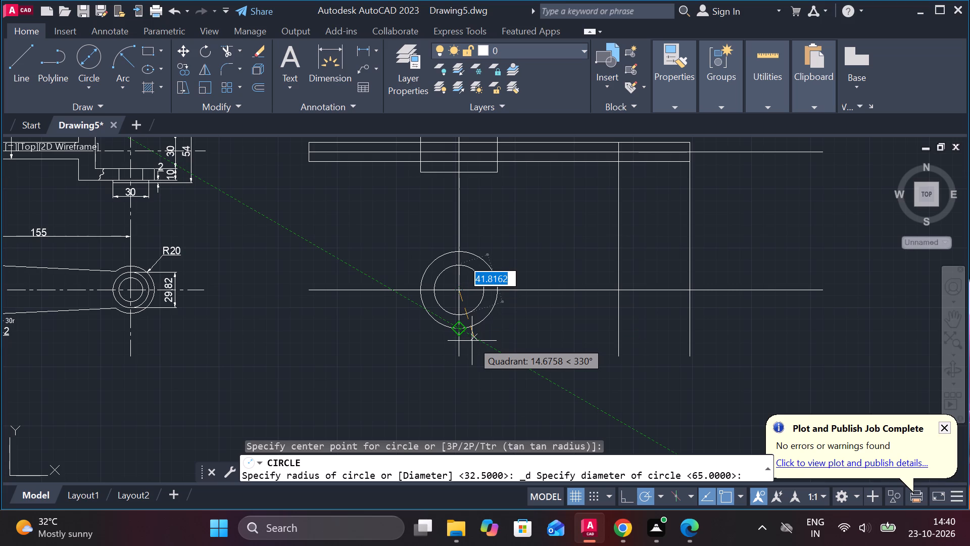
pyautogui.press('3')
pyautogui.press('8')
pyautogui.press('Return')
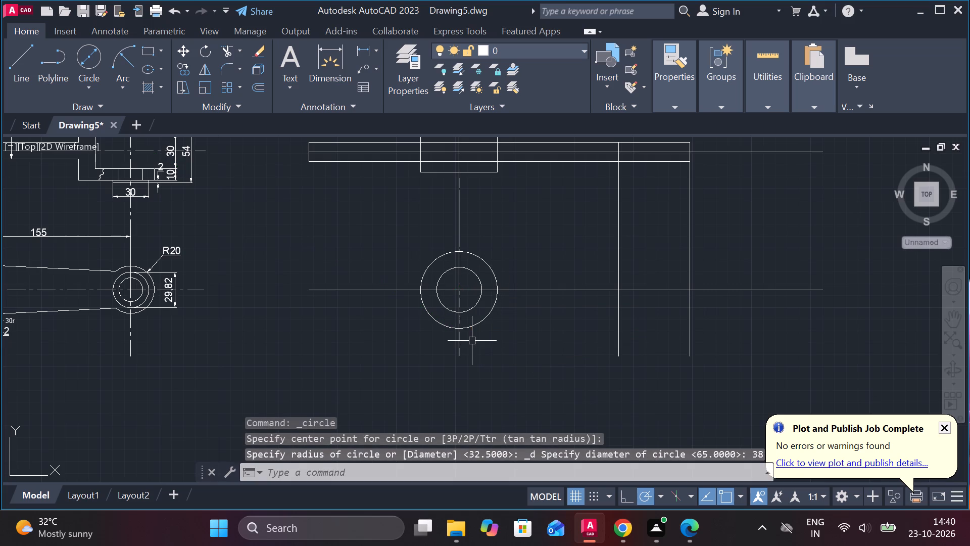
# Draw a vertical line through the hub square from its top edge midpoint to its bottom edge midpoint.
pyautogui.scroll(-1, 470, 184)
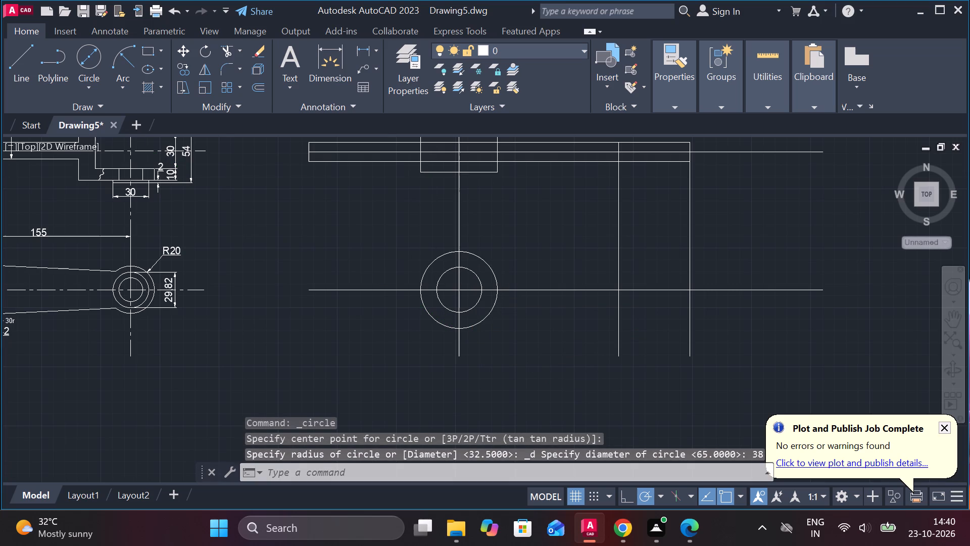
pyautogui.scroll(-2, 540, 372)
pyautogui.scroll(1, 520, 301)
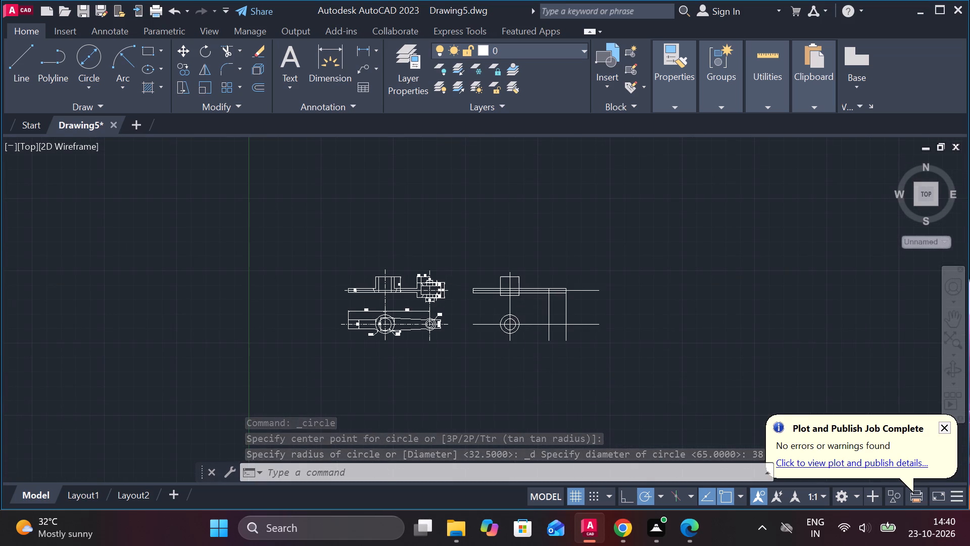
pyautogui.scroll(2, 520, 301)
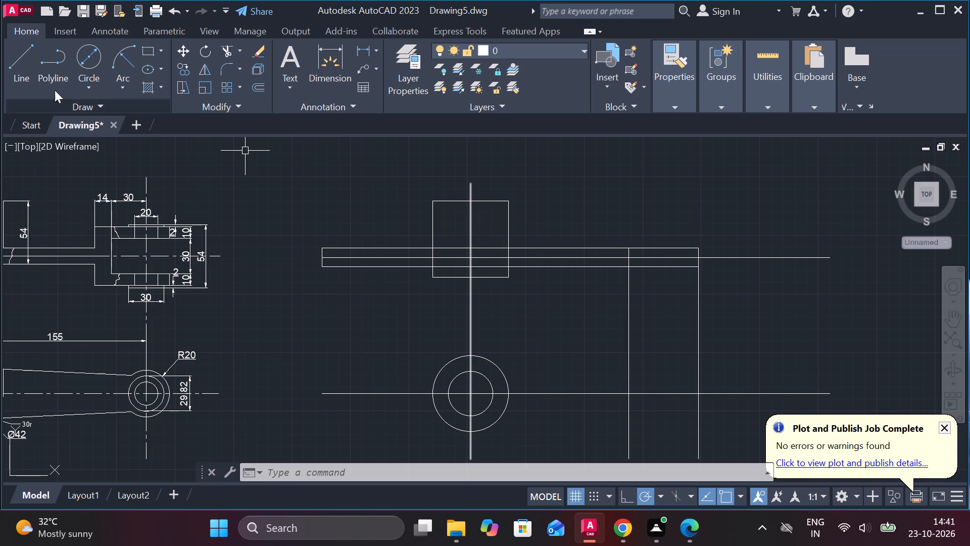
pyautogui.click(26, 54)
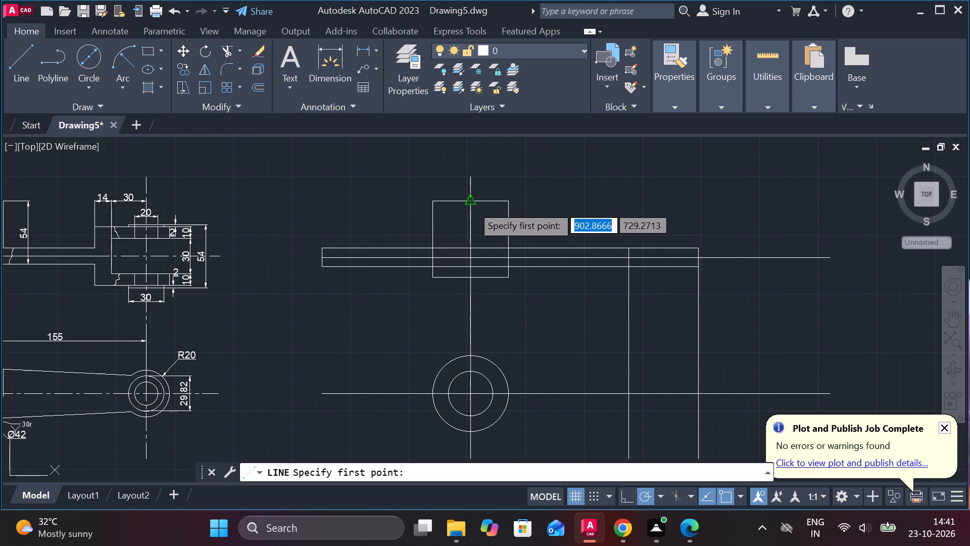
pyautogui.click(472, 205)
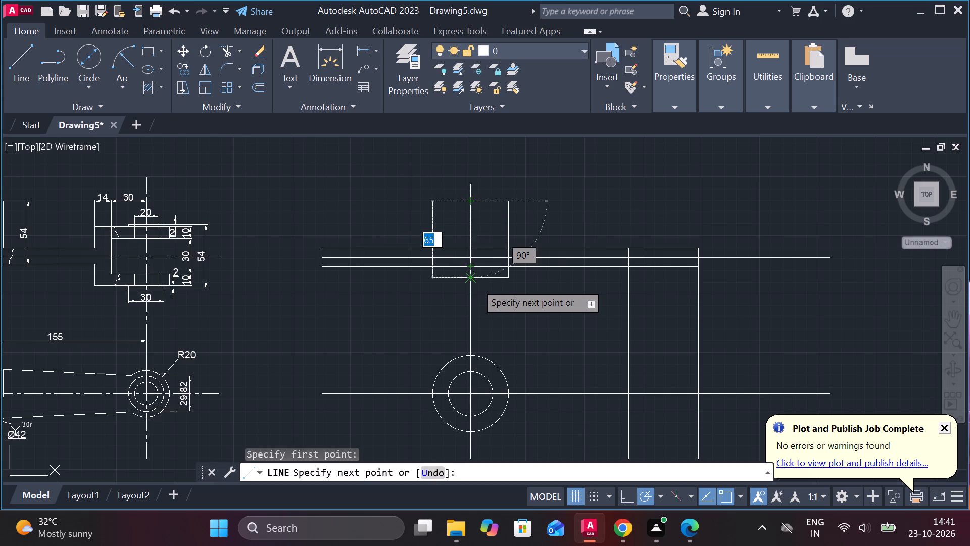
pyautogui.scroll(2, 474, 285)
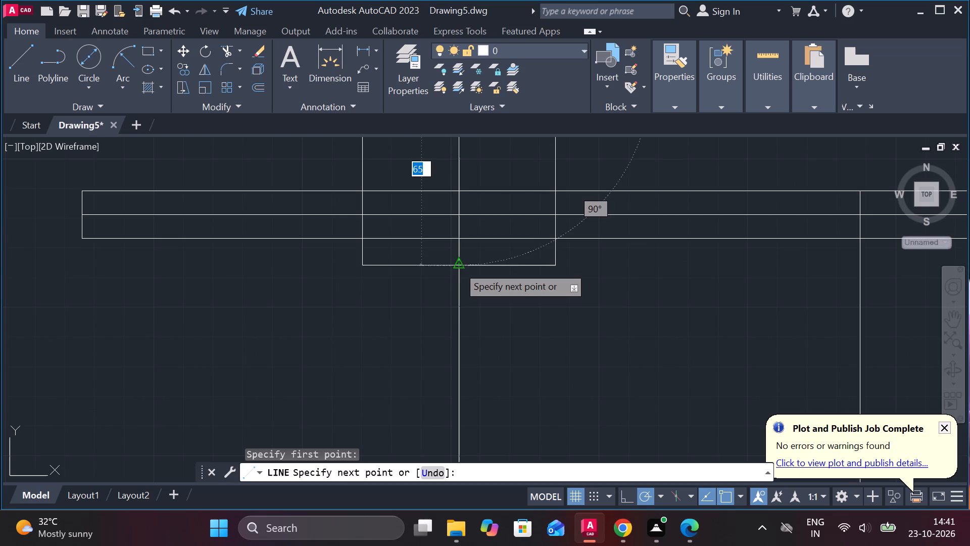
pyautogui.click(458, 266)
pyautogui.press('Escape')
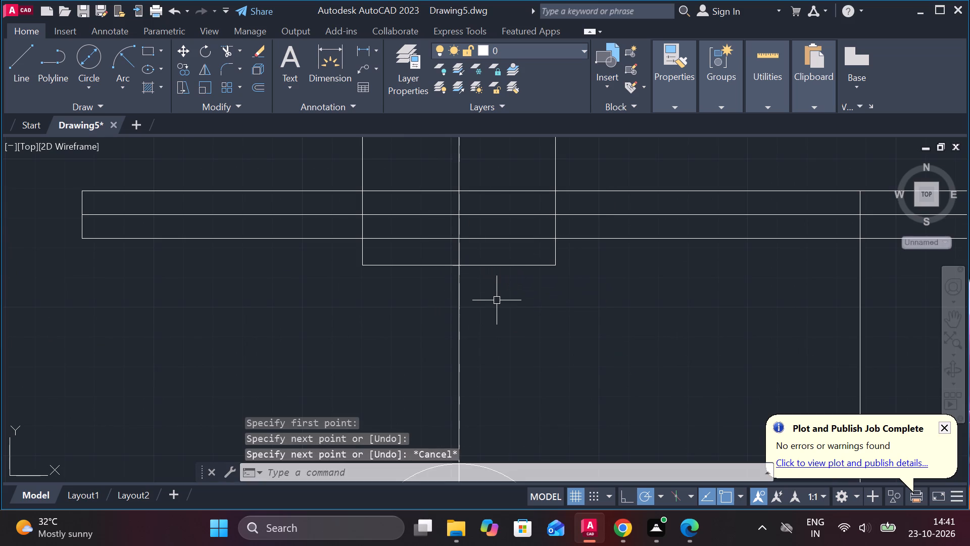
# Move the new vertical line in the hub square 19 to the right.
pyautogui.scroll(-2, 462, 240)
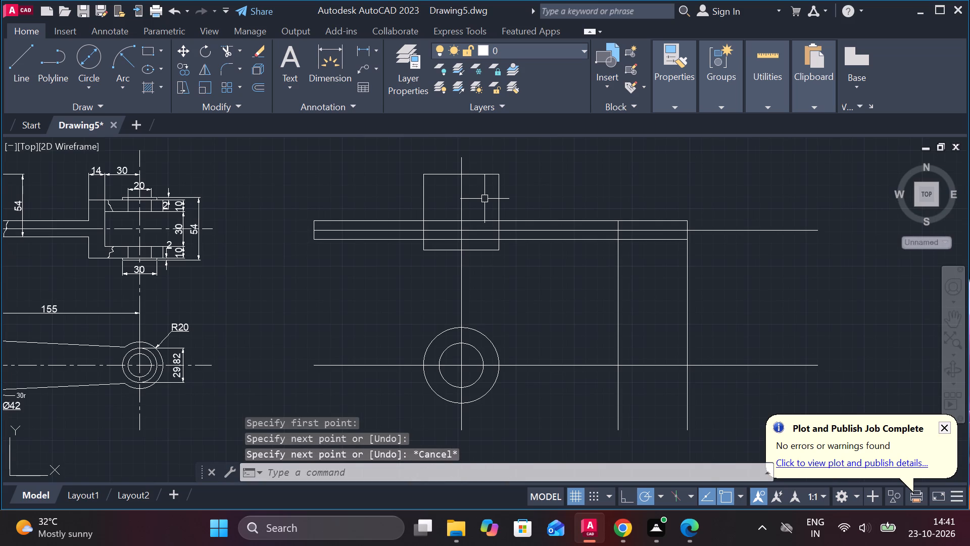
pyautogui.click(460, 204)
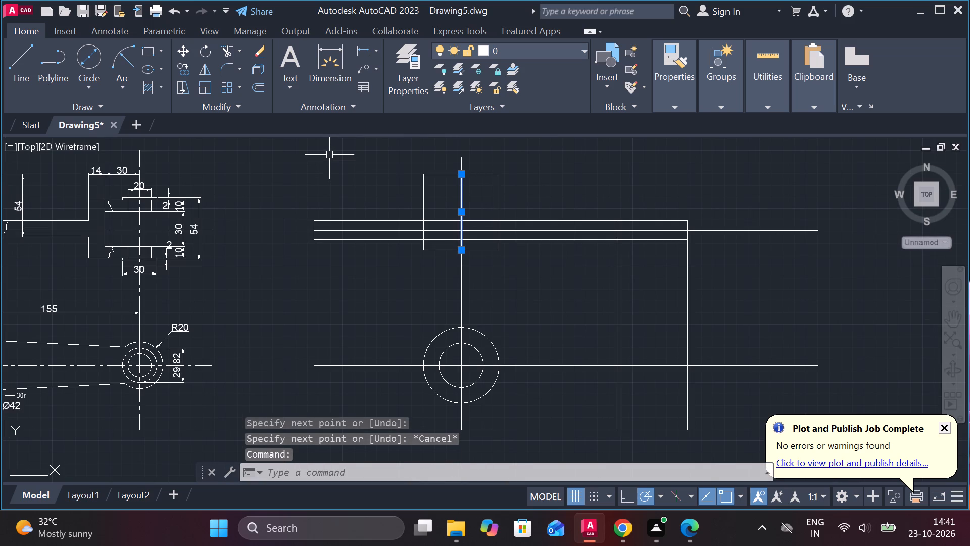
pyautogui.press('m')
pyautogui.press('Return')
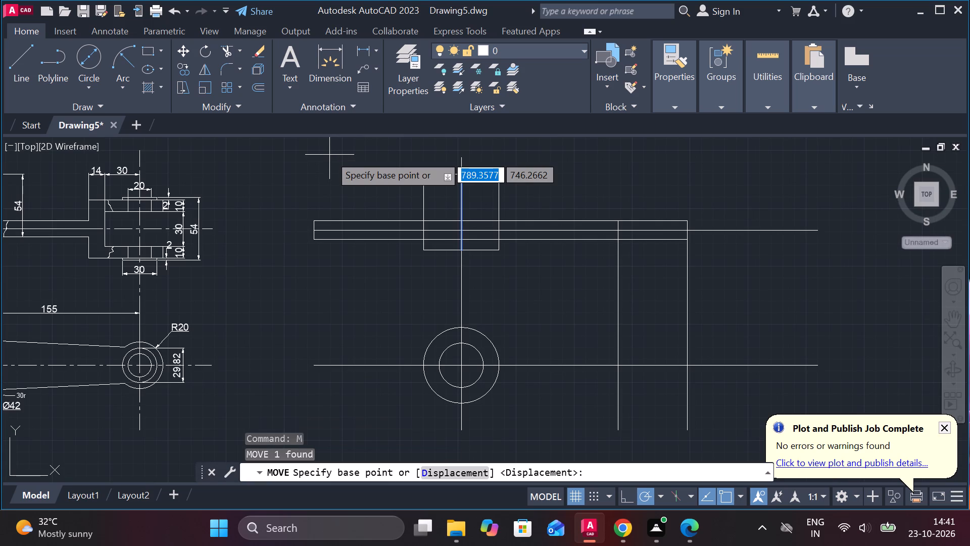
pyautogui.click(461, 221)
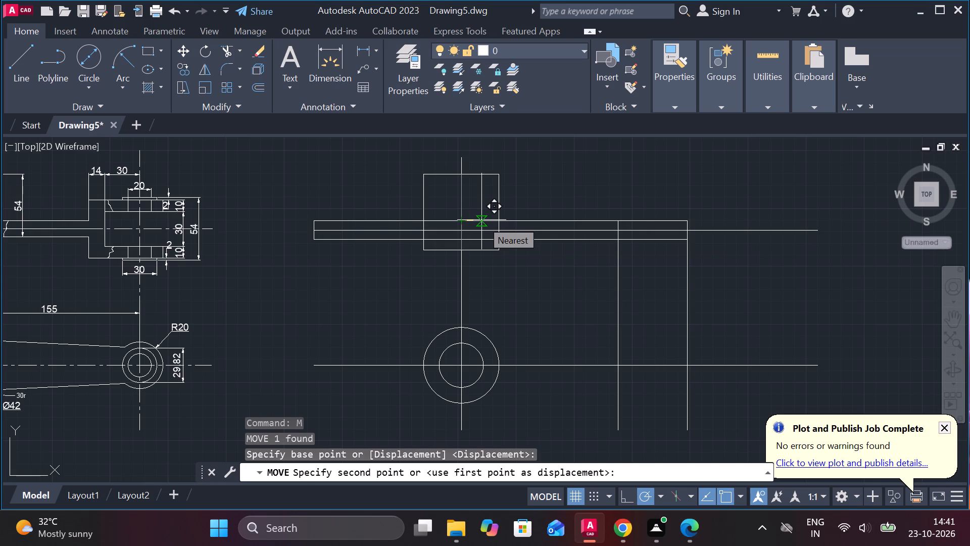
pyautogui.write('19')
pyautogui.press('Return')
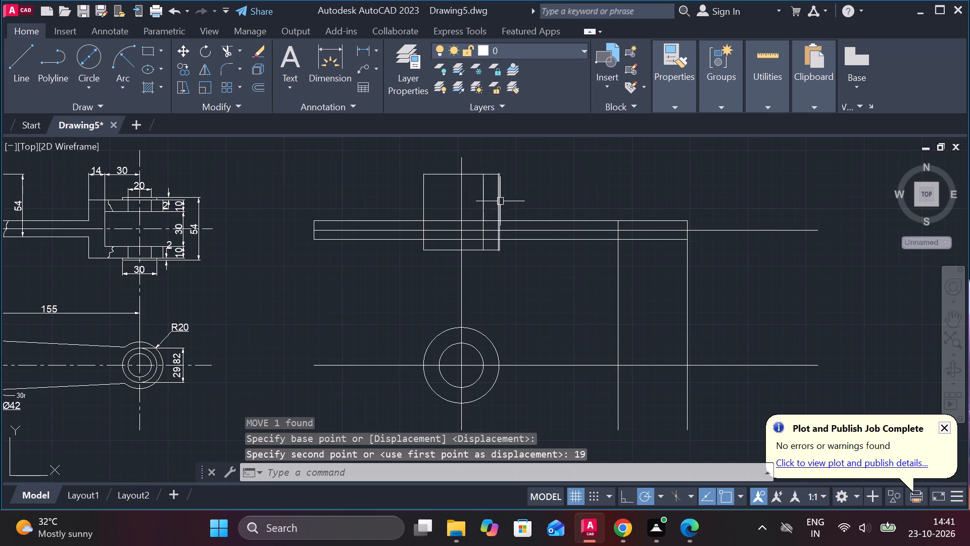
# Copy the moved vertical line 38 to the left to form the other edge of the hub's bore.
pyautogui.click(483, 205)
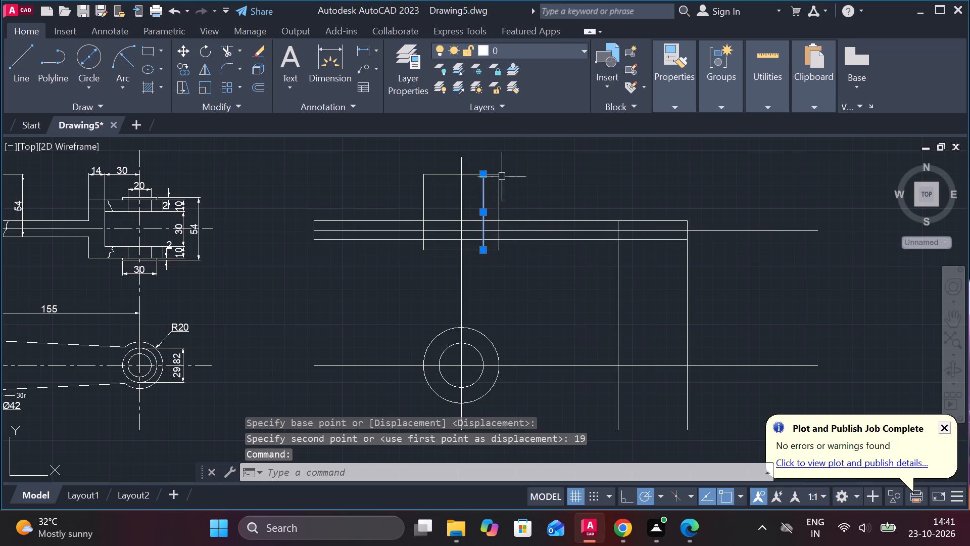
pyautogui.click(186, 71)
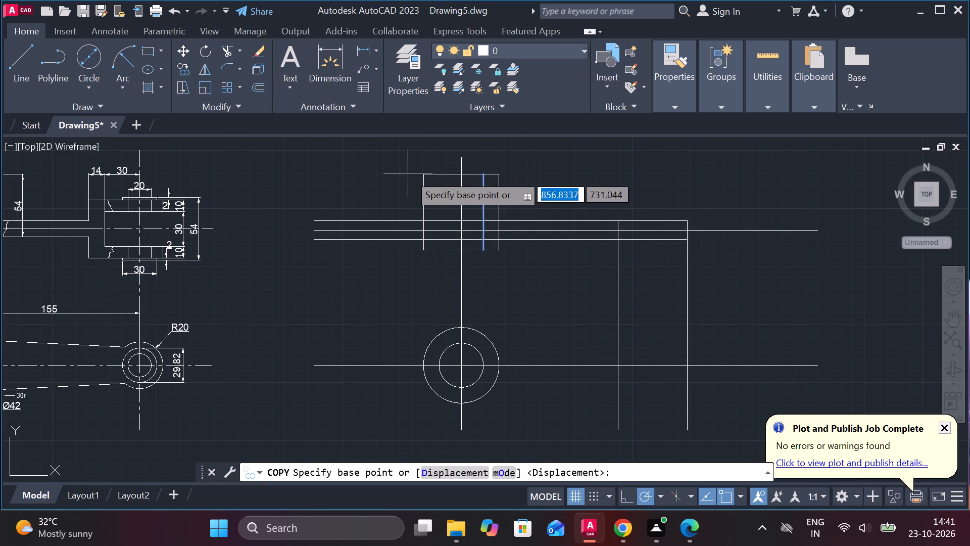
pyautogui.click(484, 210)
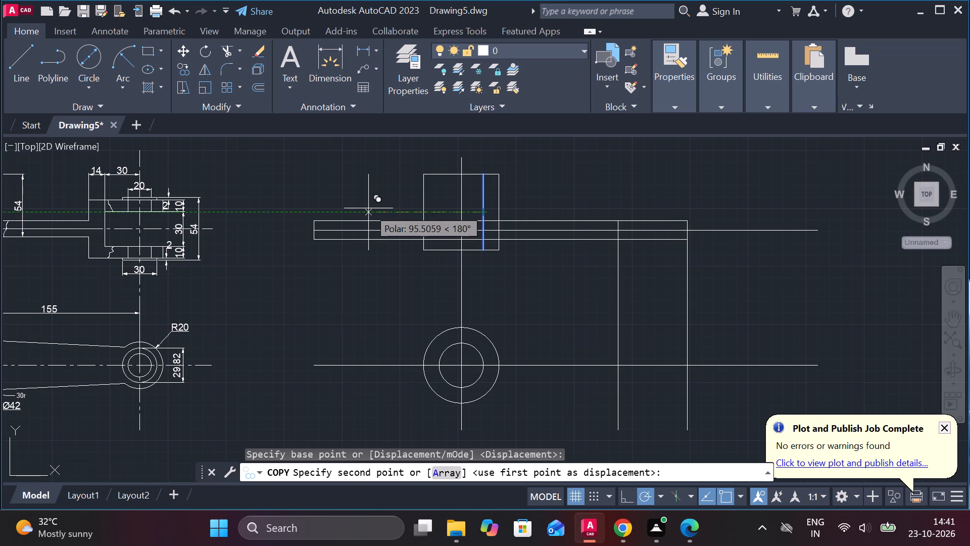
pyautogui.write('38')
pyautogui.press('Return')
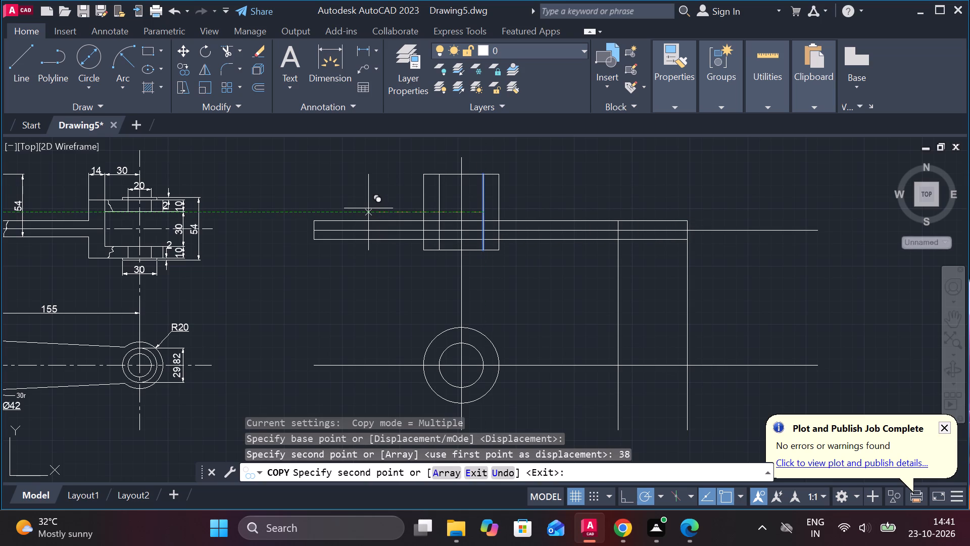
# Trim away the arm edge lines and the horizontal middle line inside the hub square of the upper view.
pyautogui.press('Escape')
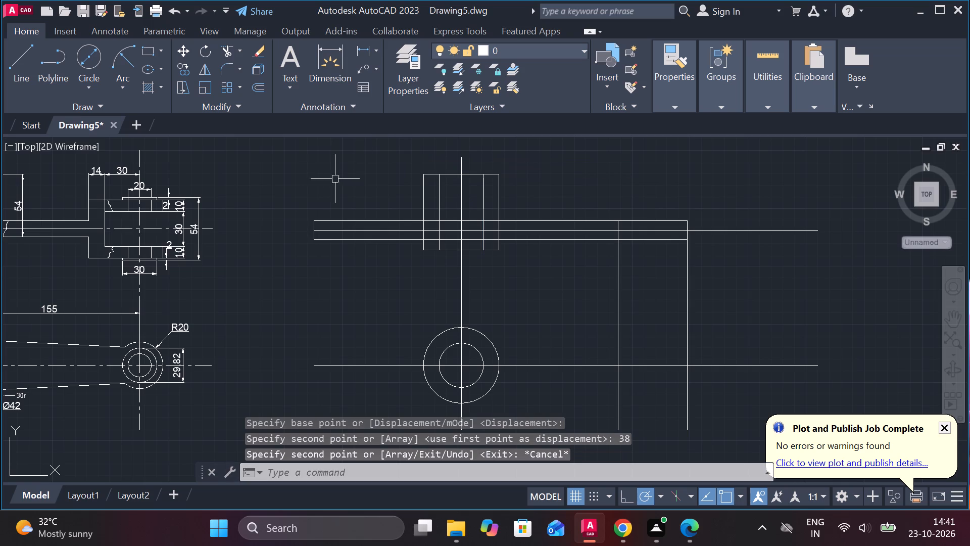
pyautogui.click(226, 48)
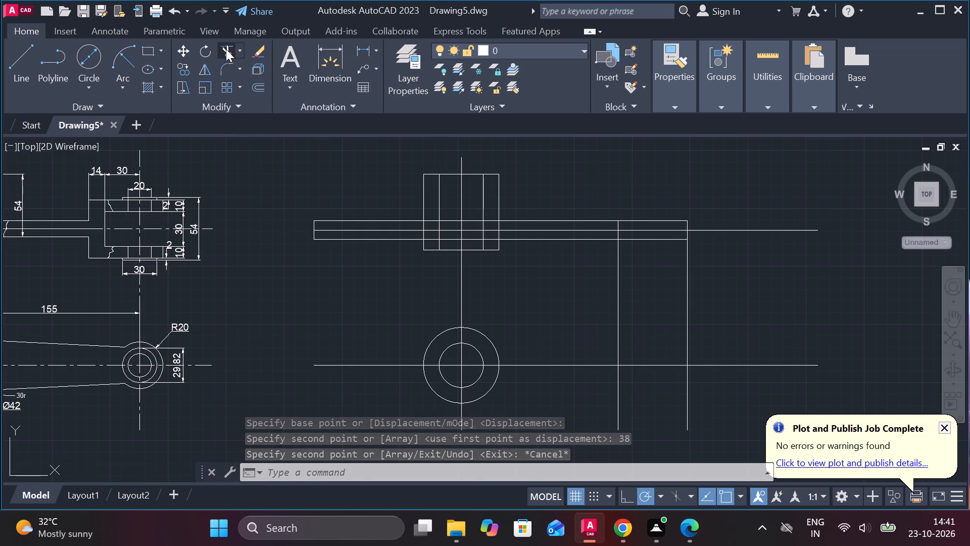
pyautogui.moveTo(455, 206); pyautogui.dragTo(452, 221)
pyautogui.moveTo(450, 225); pyautogui.dragTo(448, 236)
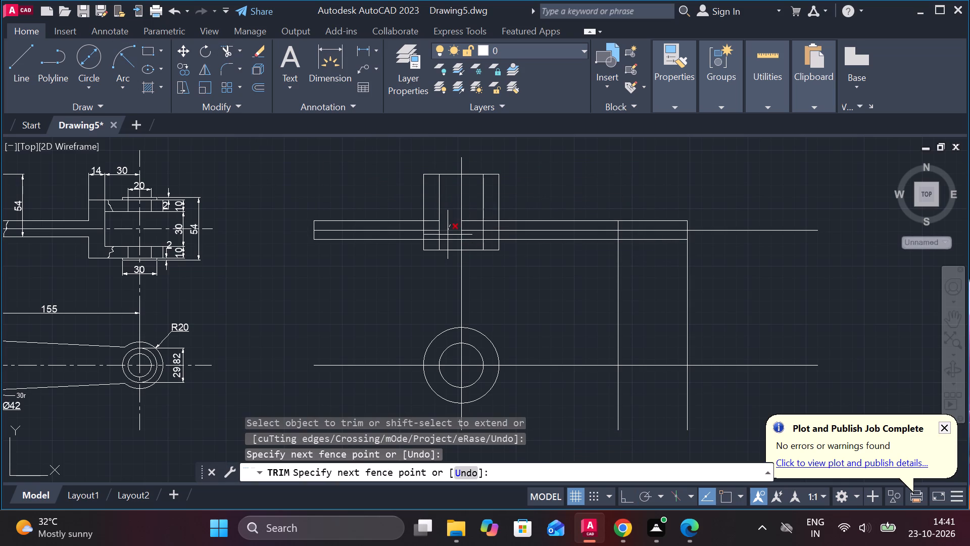
pyautogui.moveTo(448, 236); pyautogui.dragTo(448, 245)
pyautogui.click(448, 245)
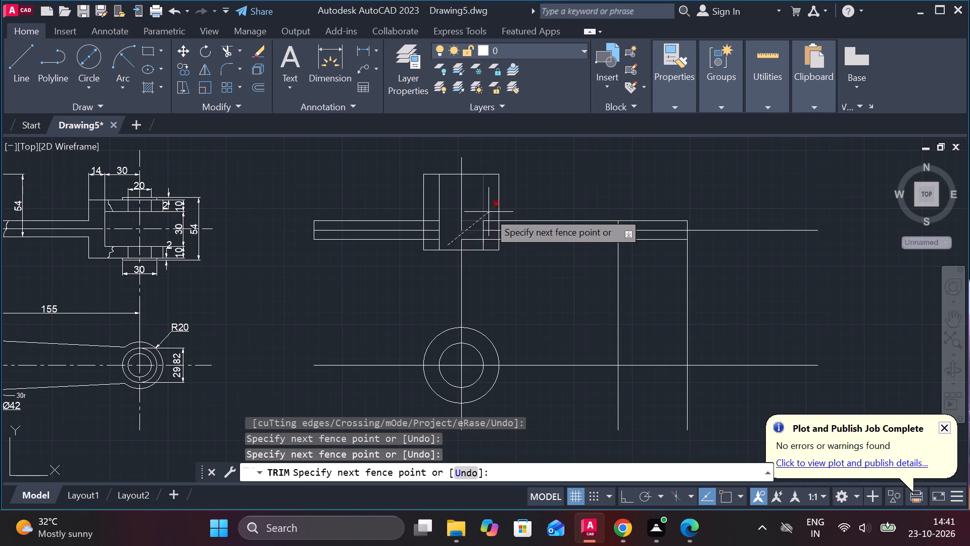
pyautogui.click(453, 225)
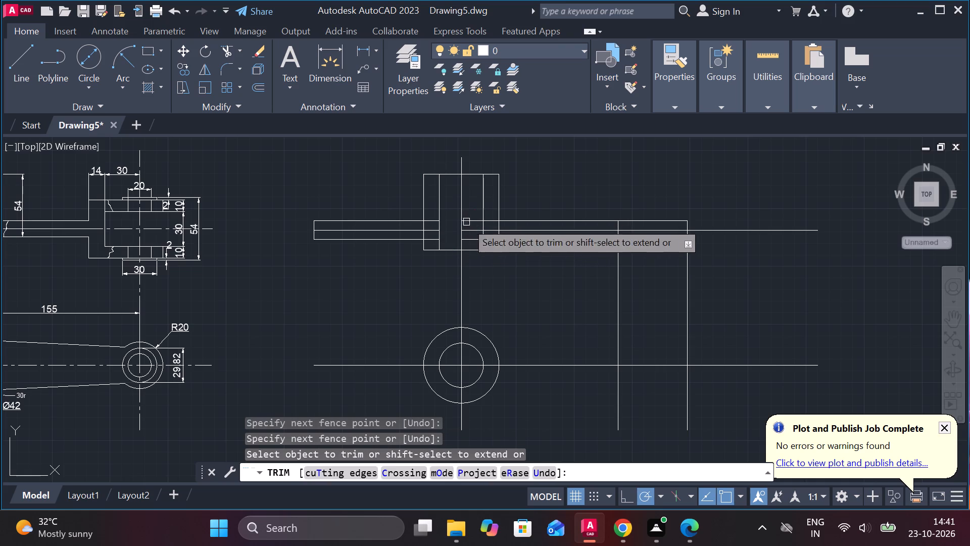
pyautogui.moveTo(473, 203); pyautogui.dragTo(472, 243)
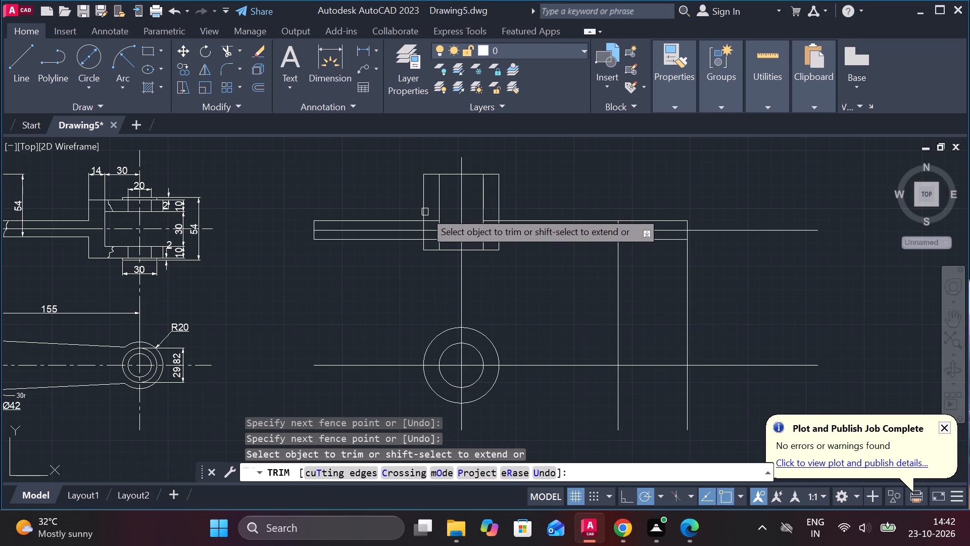
pyautogui.moveTo(433, 209); pyautogui.dragTo(430, 239)
pyautogui.doubleClick(430, 243)
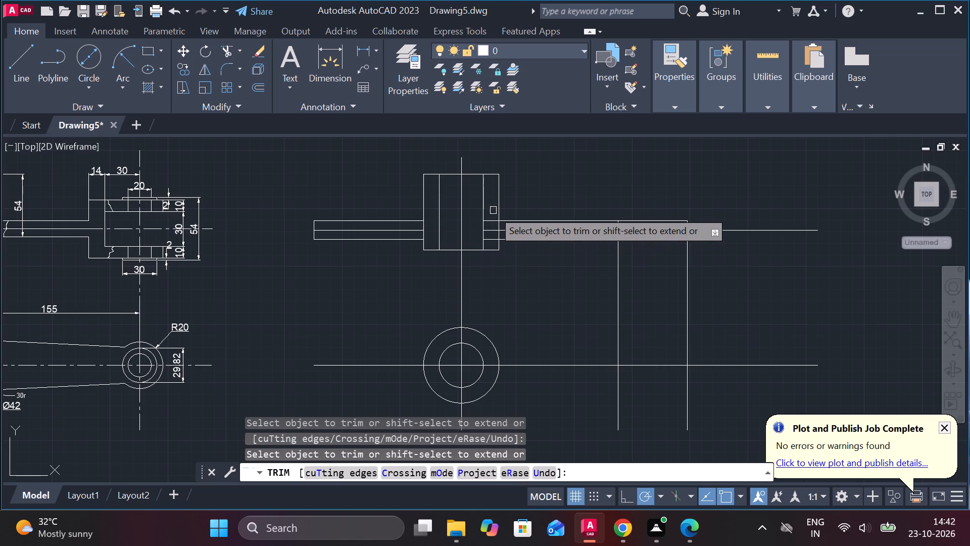
pyautogui.moveTo(493, 210); pyautogui.dragTo(489, 242)
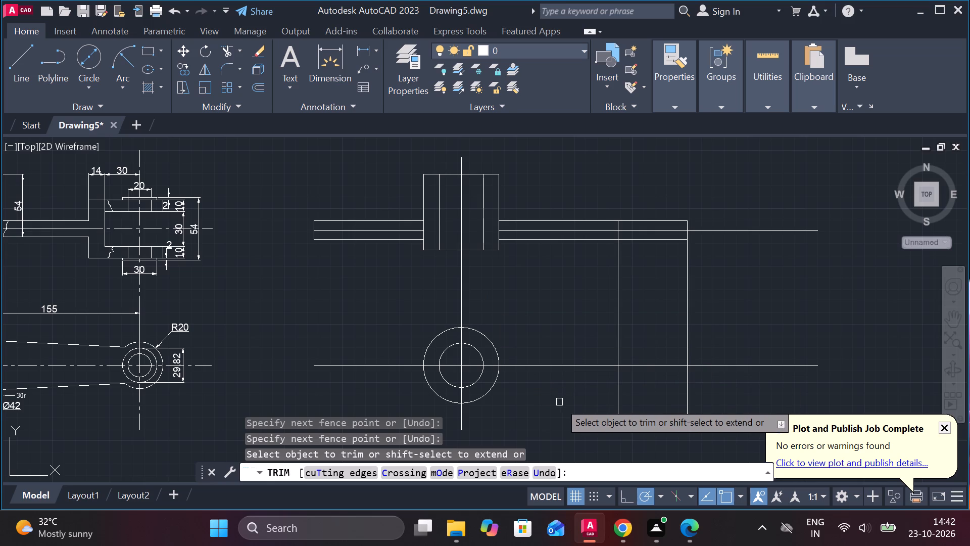
pyautogui.press('Escape')
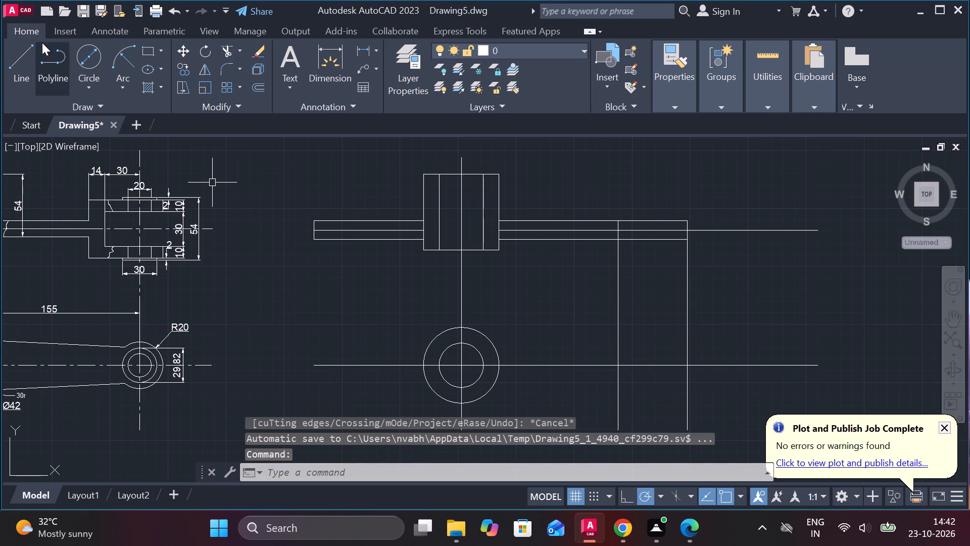
# Draw a line along the lower middle line from the hub's outer circle to the first vertical line right of the hub.
pyautogui.click(22, 58)
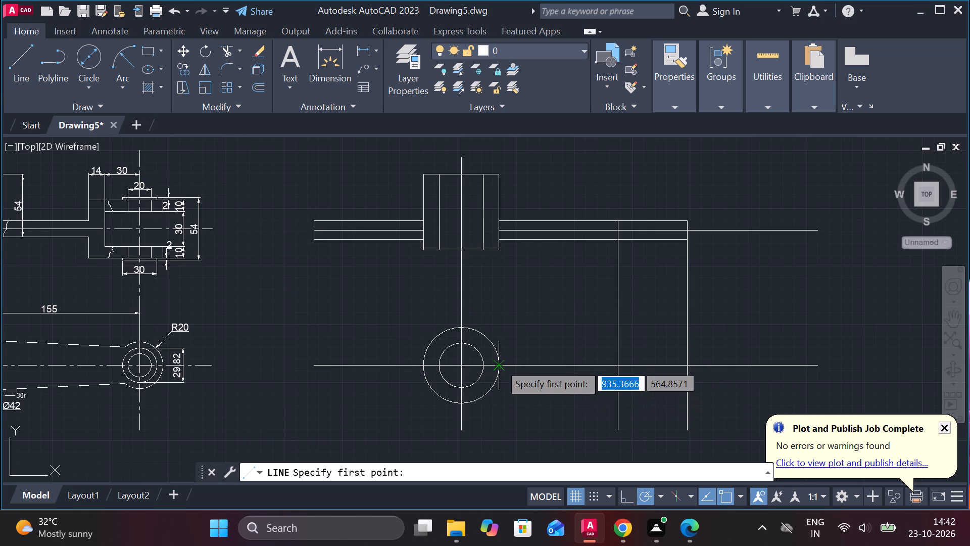
pyautogui.click(499, 363)
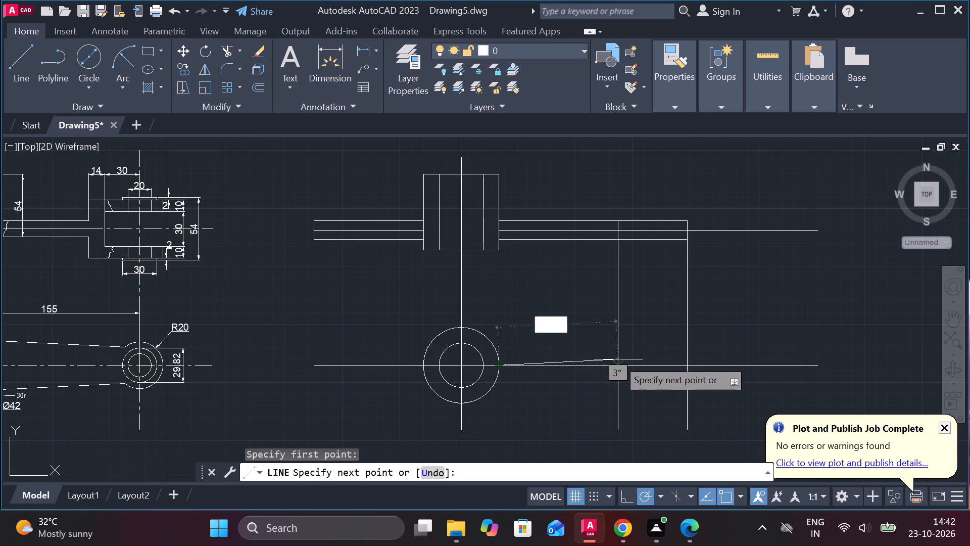
pyautogui.click(620, 365)
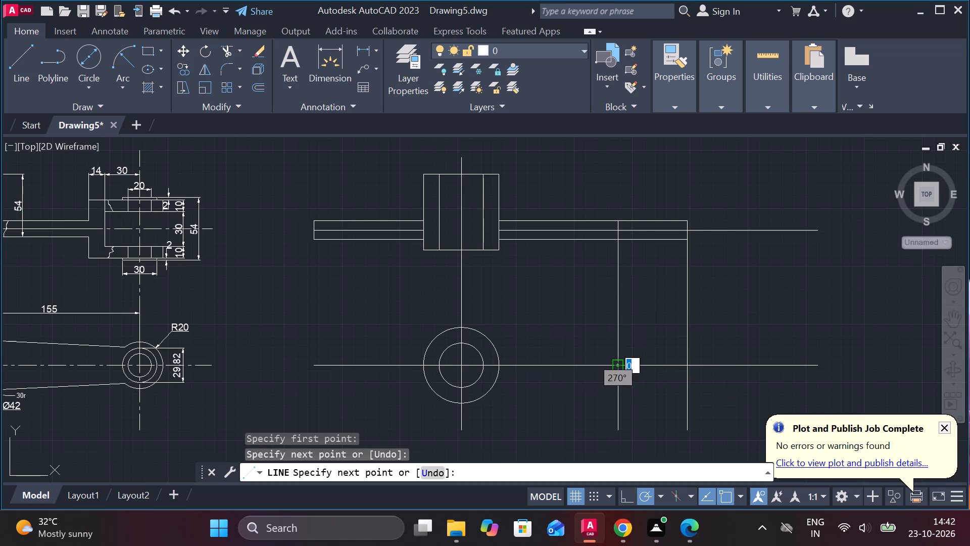
pyautogui.press('Escape')
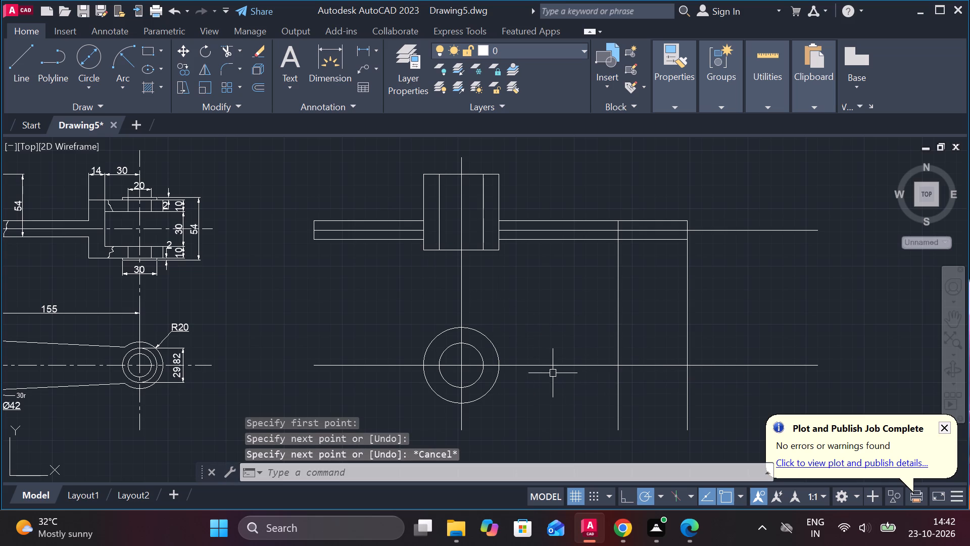
# Move the new horizontal line 21 up from the lower middle line.
pyautogui.click(554, 367)
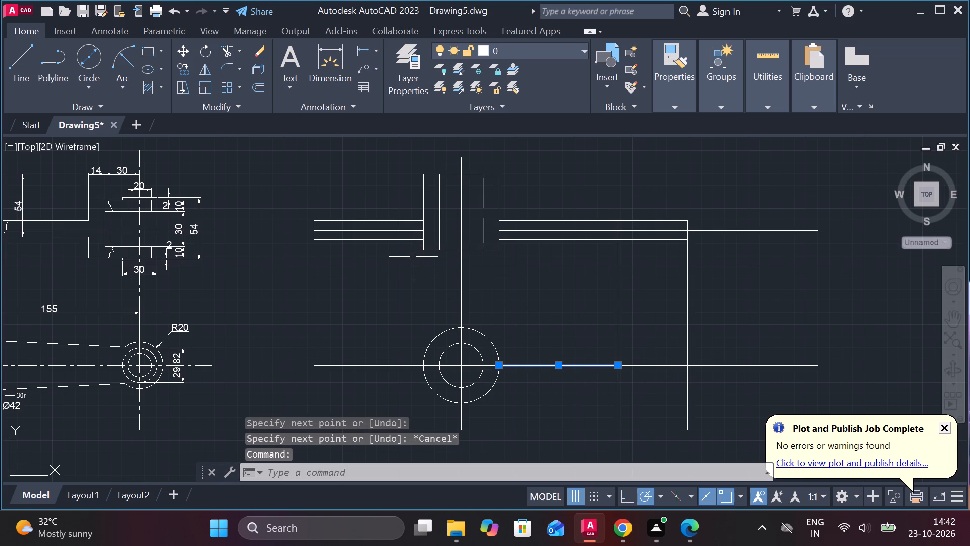
pyautogui.press('m')
pyautogui.press('Return')
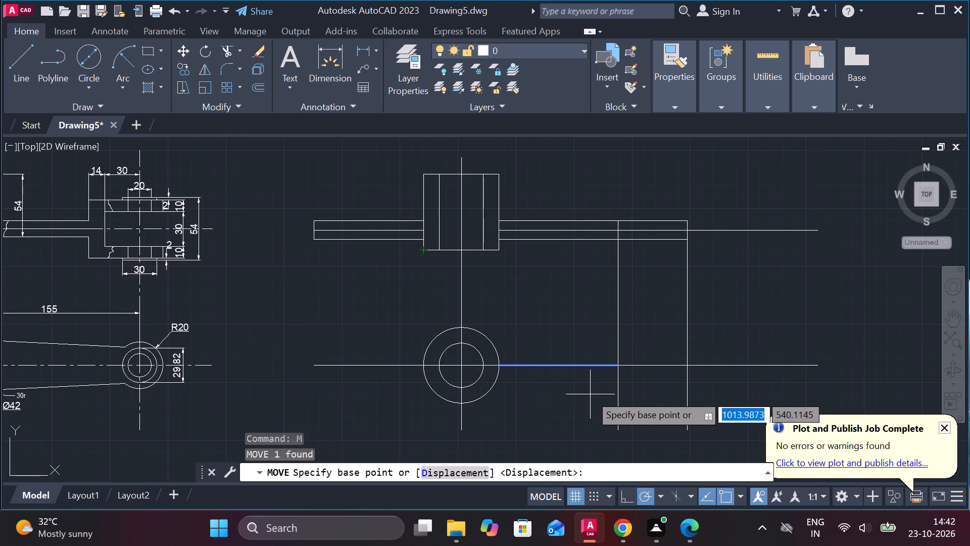
pyautogui.click(556, 369)
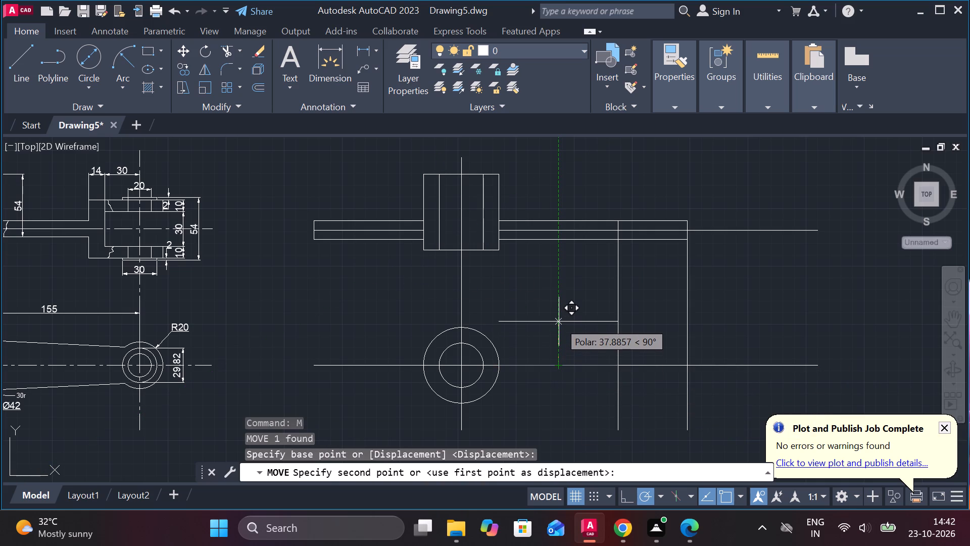
pyautogui.write('21')
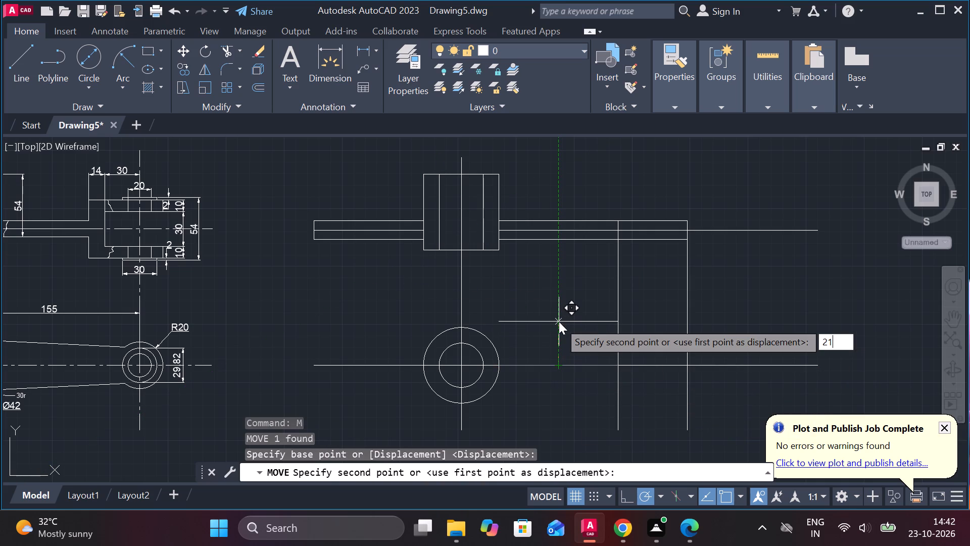
pyautogui.press('Return')
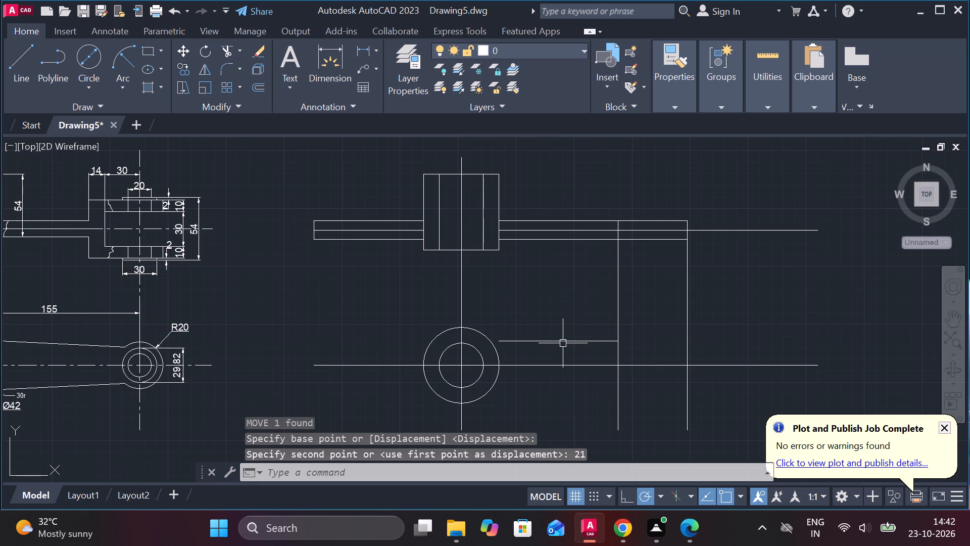
# Copy the moved horizontal line 42 down to form the arm's other edge.
pyautogui.click(563, 342)
pyautogui.click(189, 70)
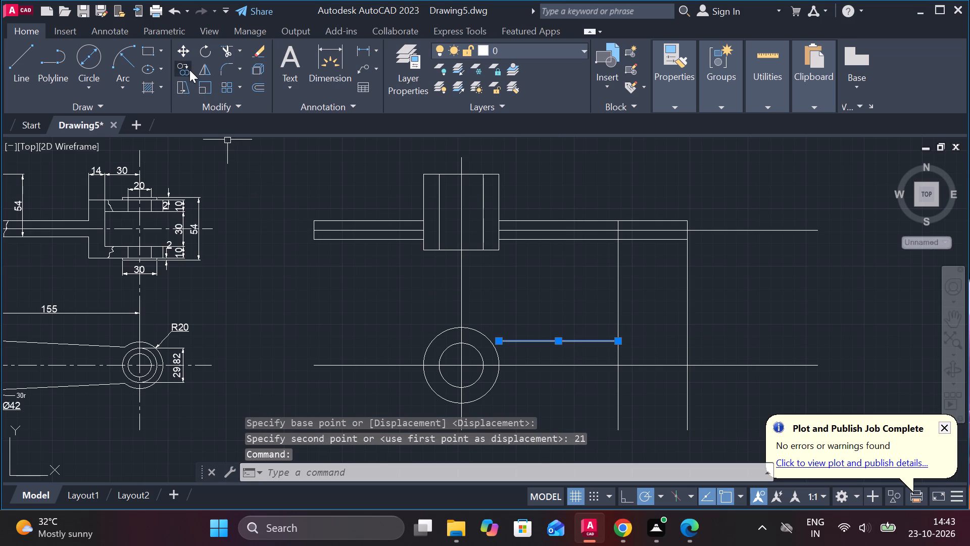
pyautogui.click(557, 345)
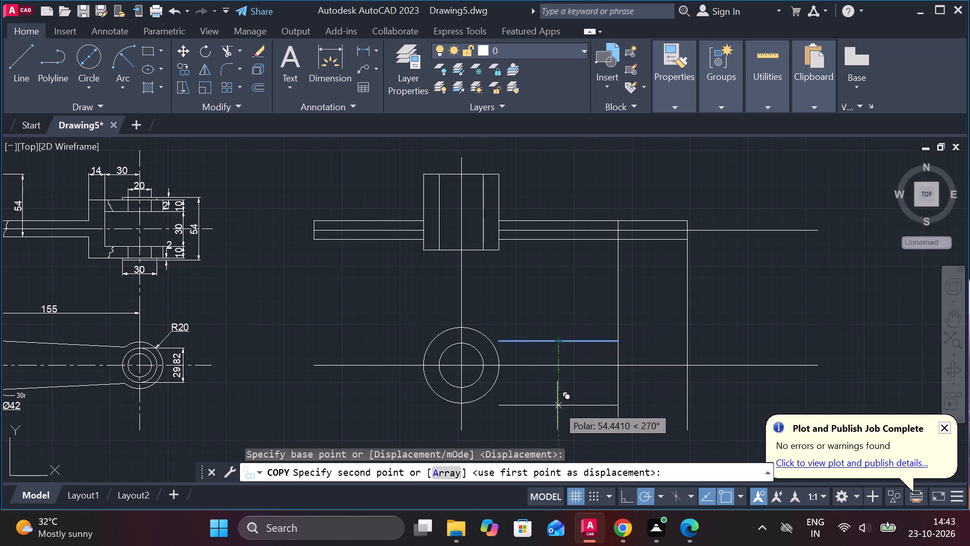
pyautogui.write('42')
pyautogui.press('Return')
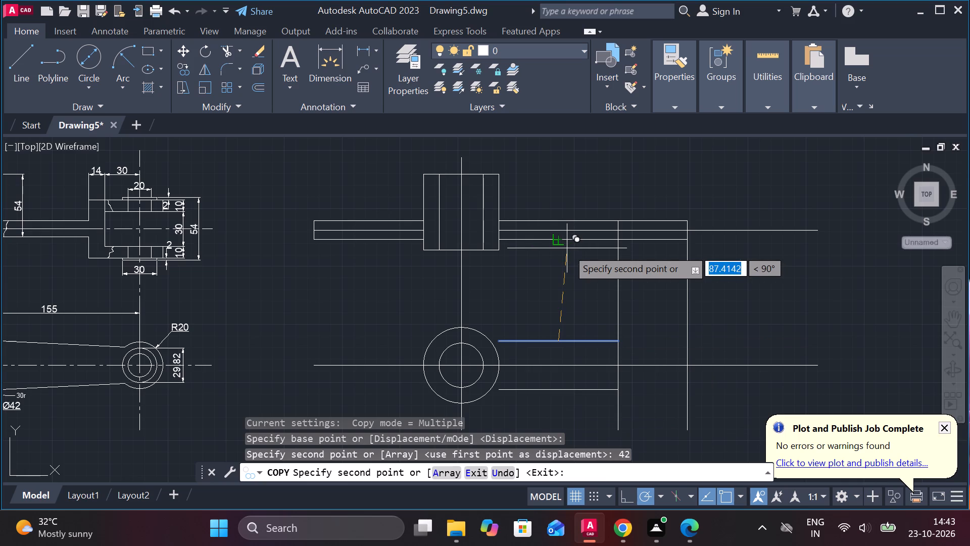
pyautogui.press('Escape')
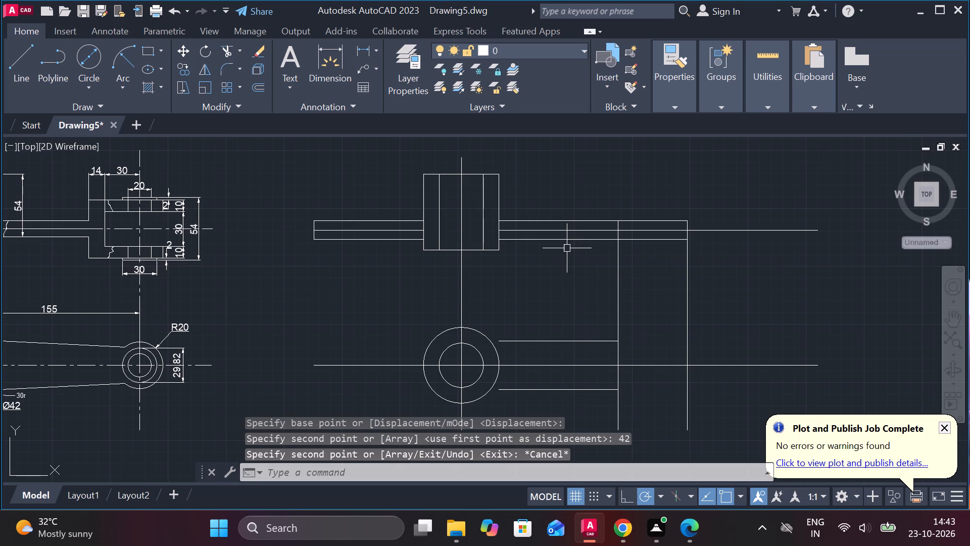
# Extend both arm edge lines in the lower view to meet the hub's outer circle.
pyautogui.write('ex')
pyautogui.press('Return')
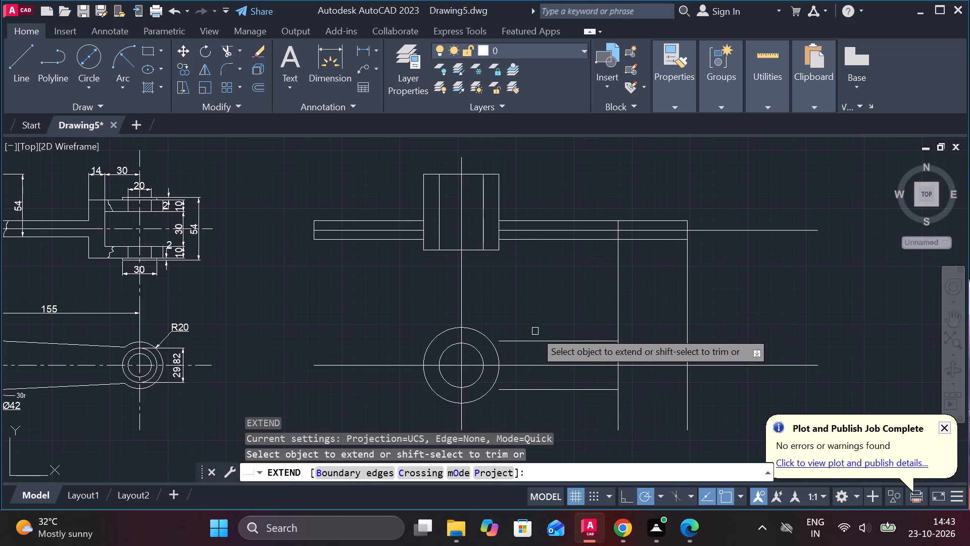
pyautogui.click(526, 344)
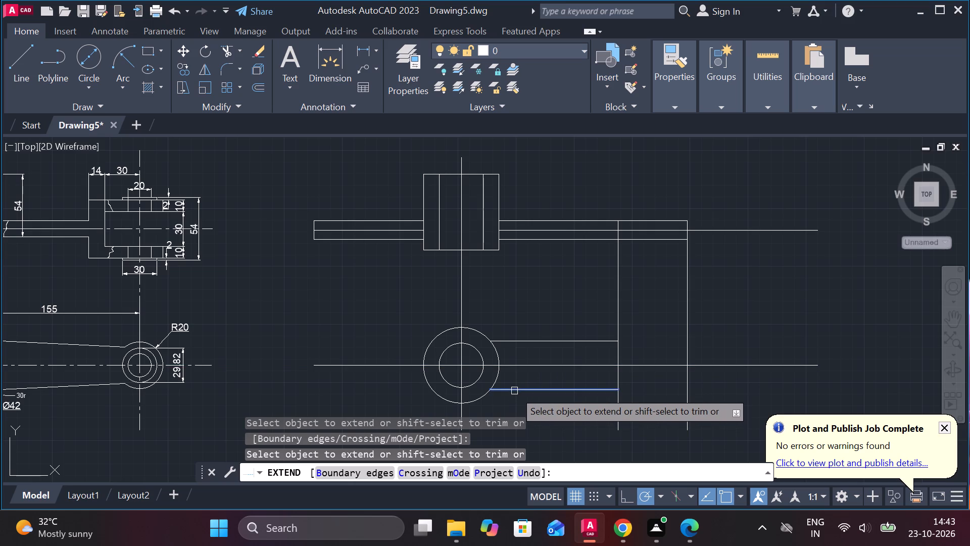
pyautogui.click(514, 391)
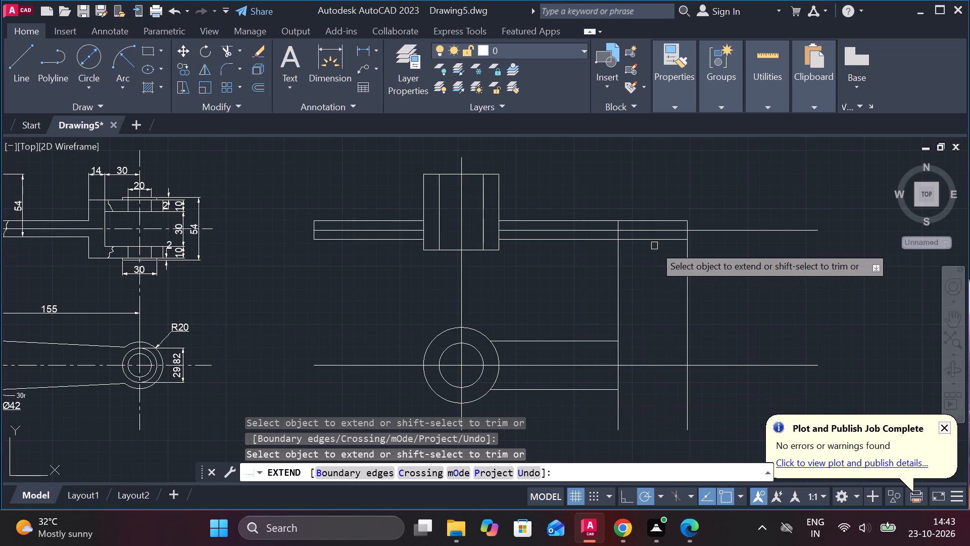
pyautogui.press('Escape')
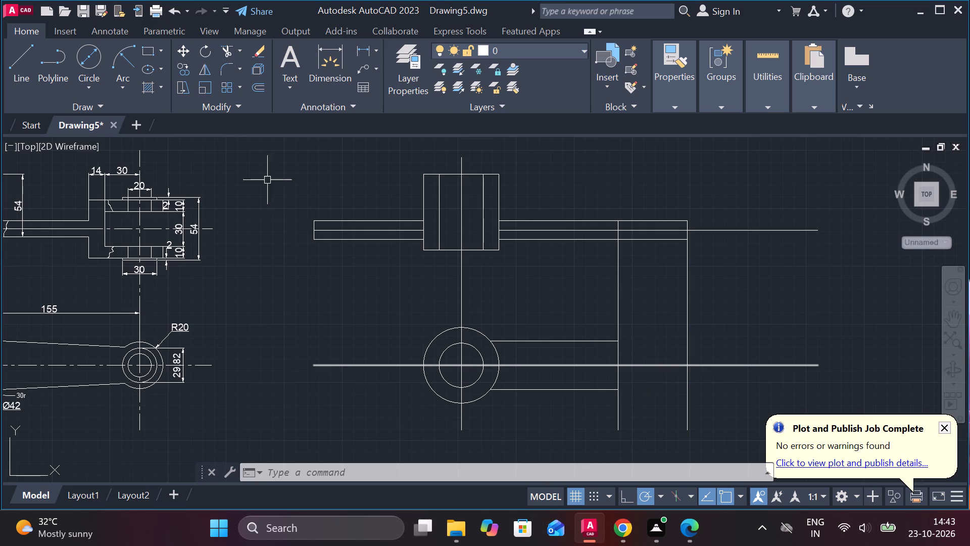
# Draw concentric circles of diameter 30 and radius 32 where the lower middle line crosses the vertical line at the arm's end.
pyautogui.click(86, 63)
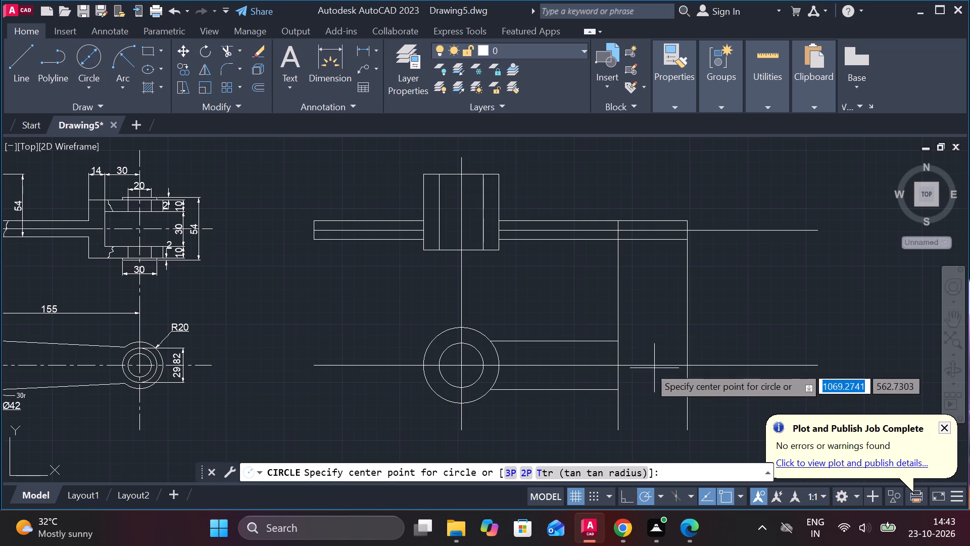
pyautogui.click(614, 363)
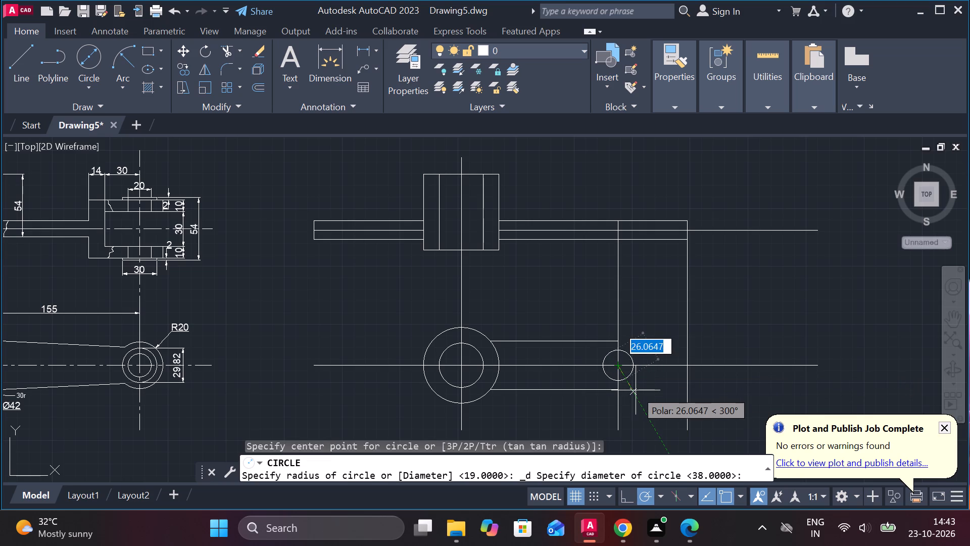
pyautogui.write('30')
pyautogui.press('Return')
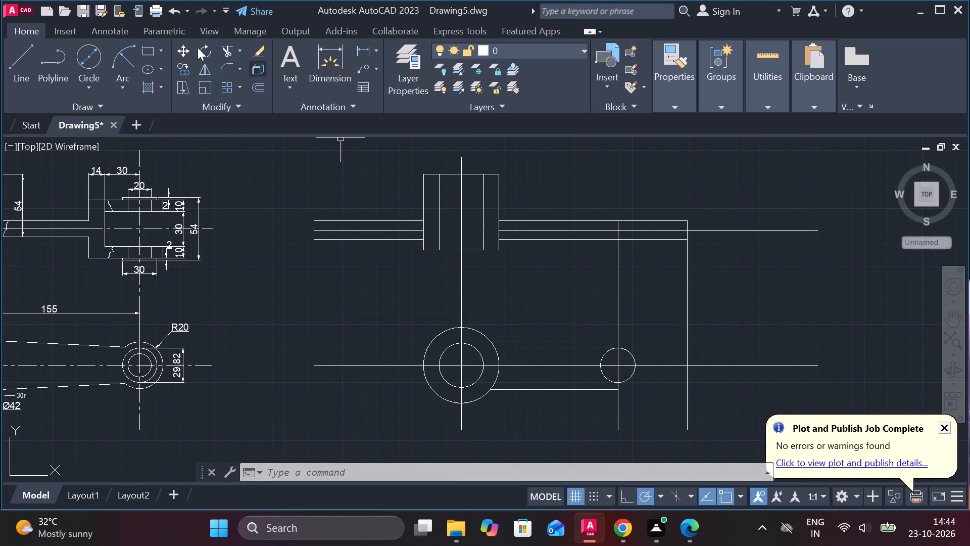
pyautogui.click(100, 88)
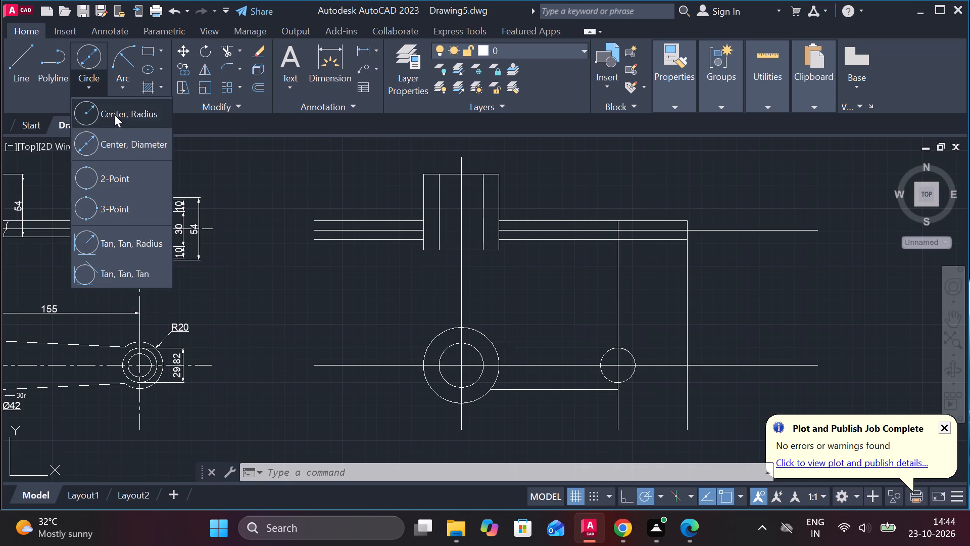
pyautogui.click(116, 111)
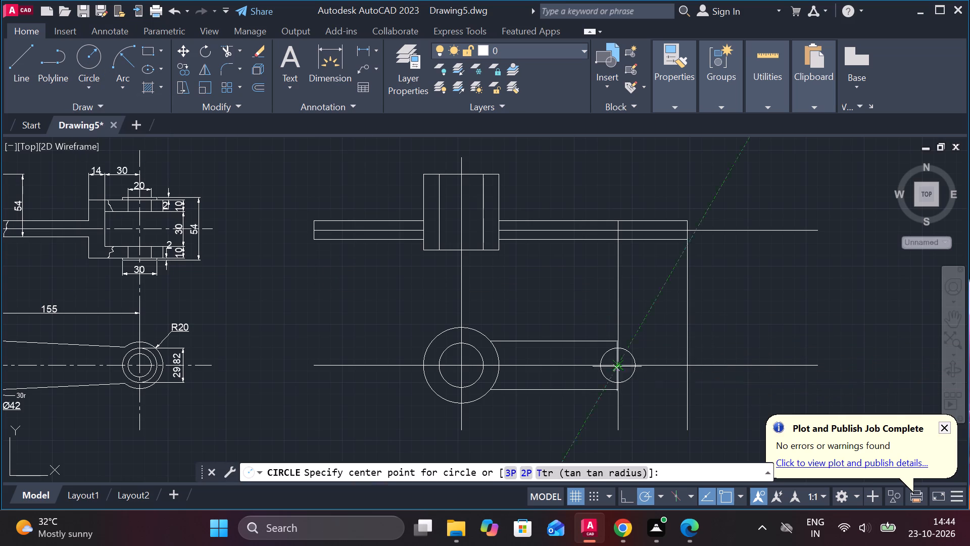
pyautogui.click(617, 367)
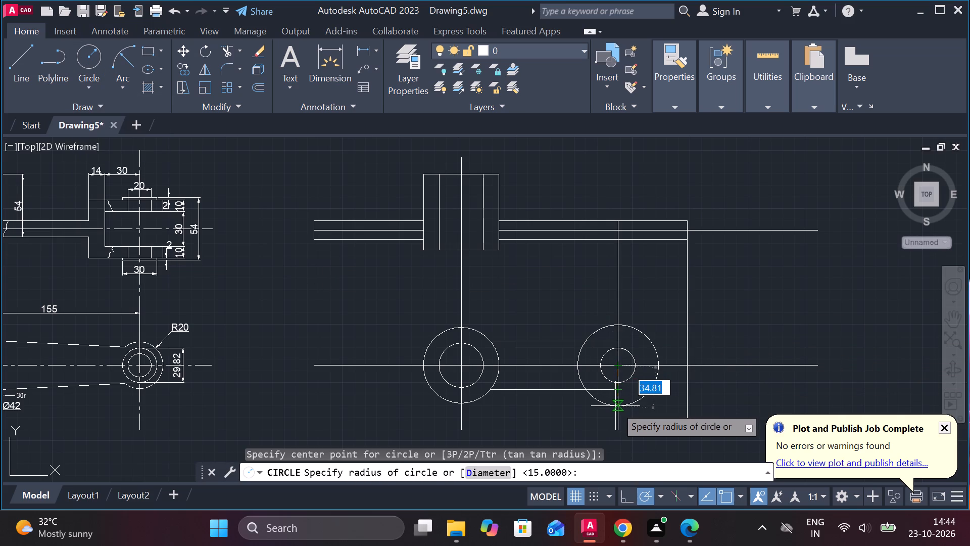
pyautogui.write('32')
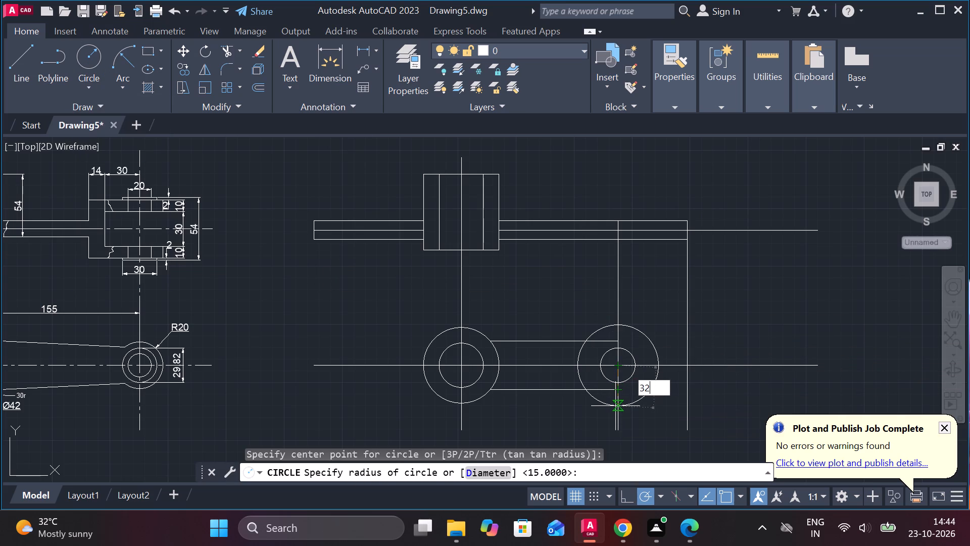
pyautogui.press('Return')
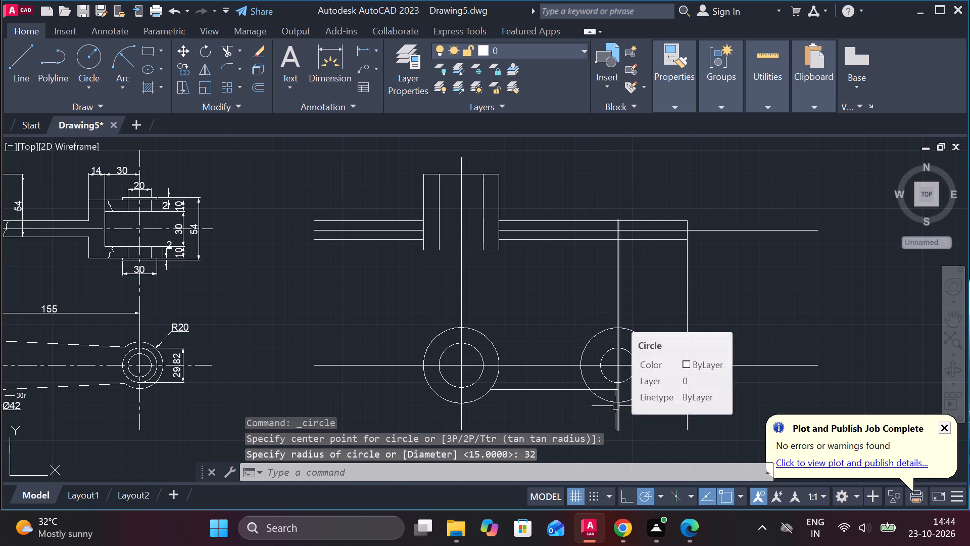
# Draw concentric circles of radius 32 and diameter 30 where the lower middle line crosses the outermost vertical line.
pyautogui.click(89, 57)
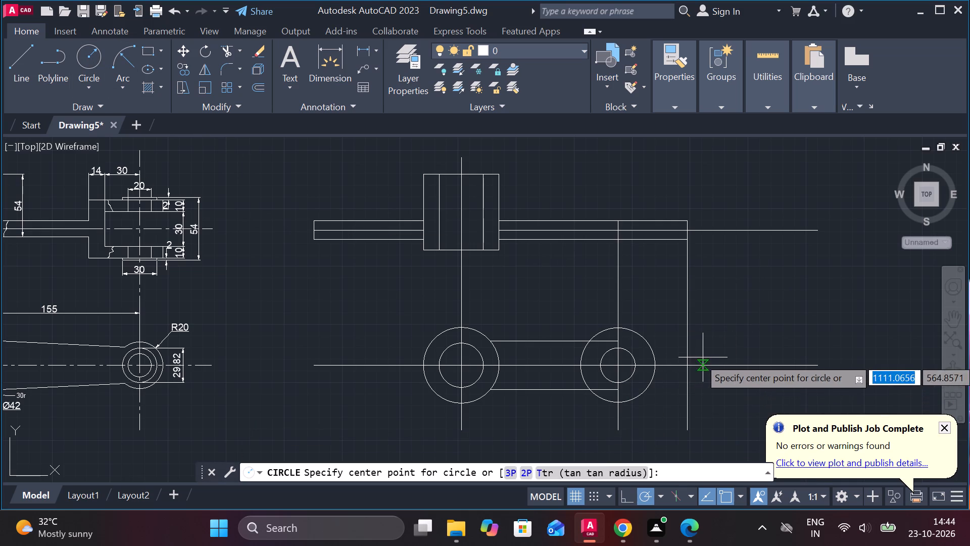
pyautogui.click(693, 366)
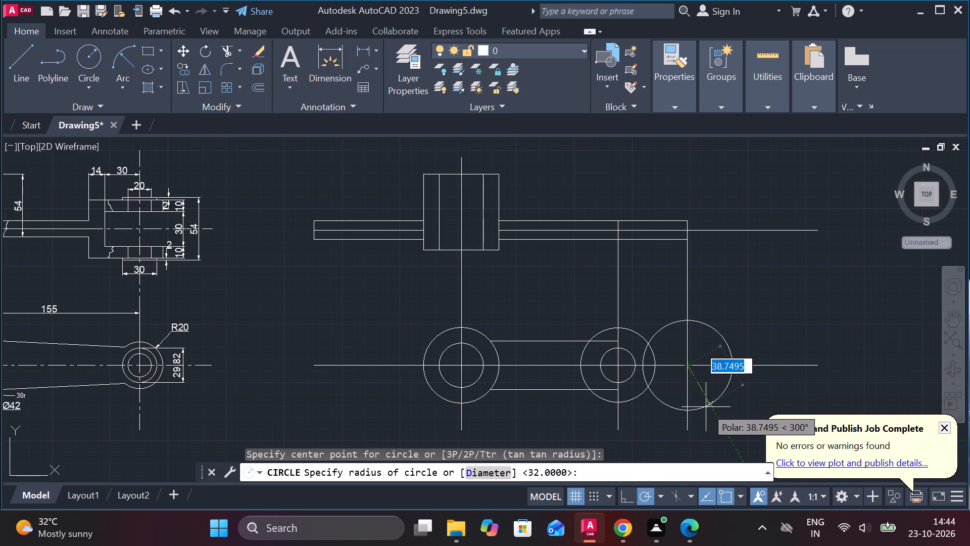
pyautogui.press('3')
pyautogui.press('2')
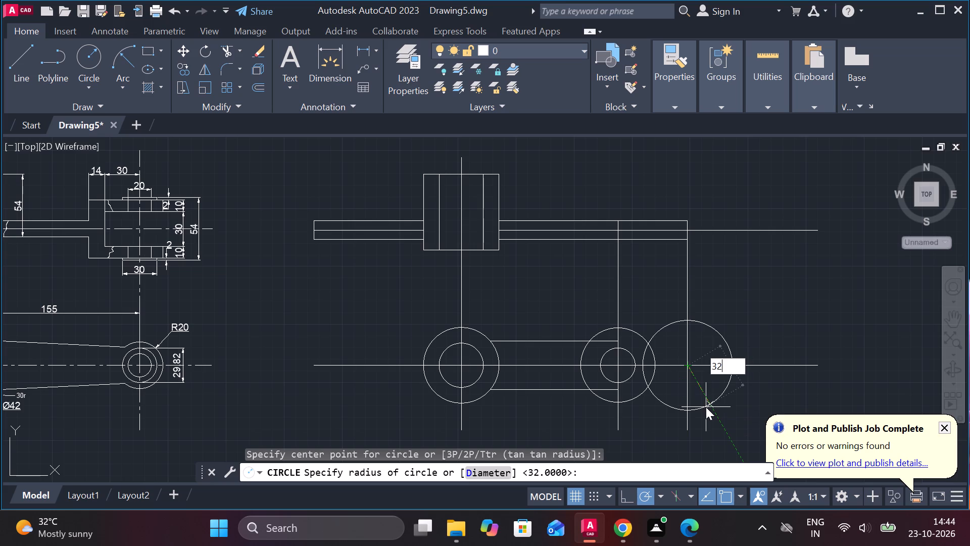
pyautogui.press('Return')
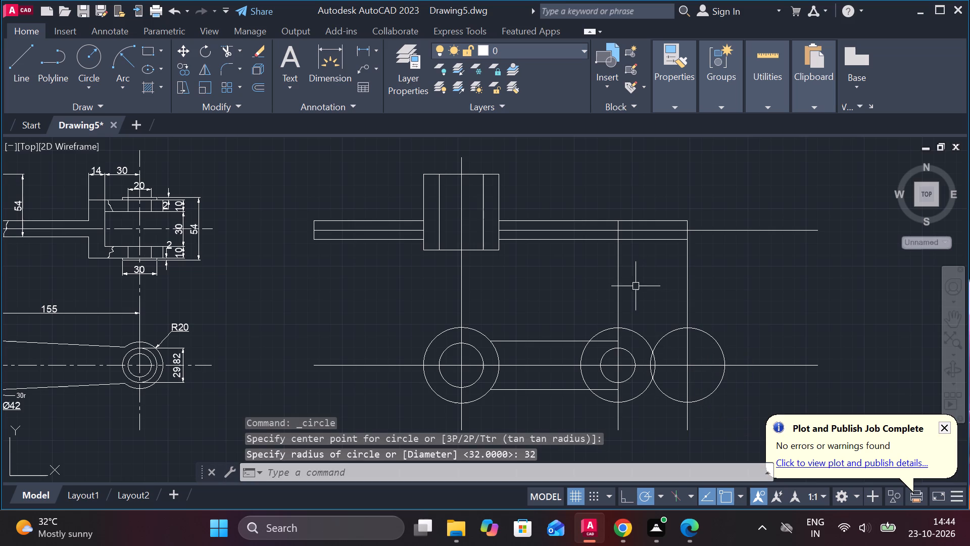
pyautogui.click(91, 80)
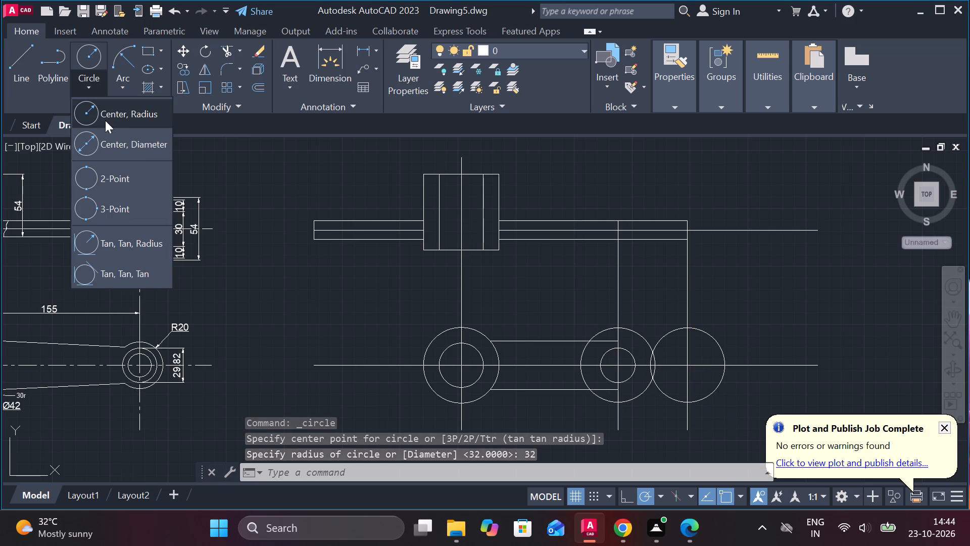
pyautogui.click(110, 141)
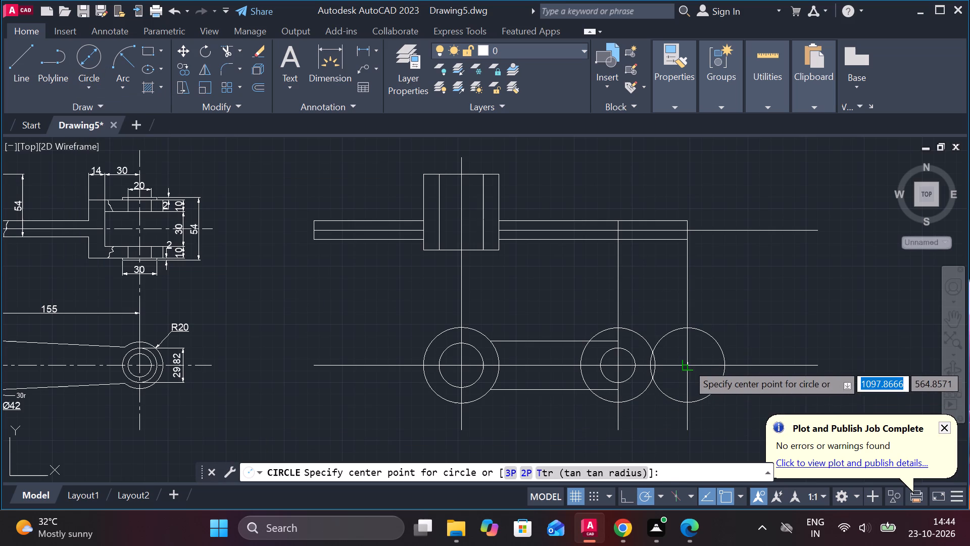
pyautogui.click(687, 363)
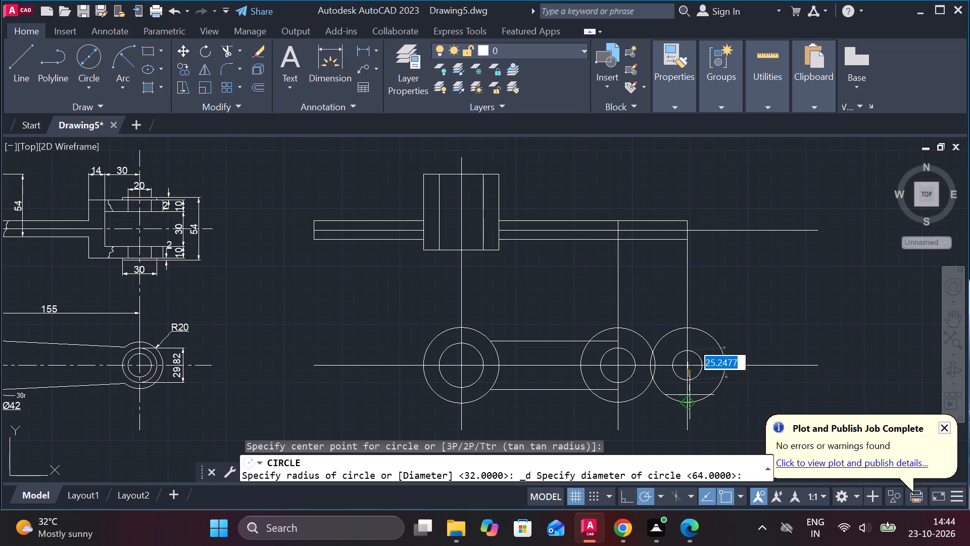
pyautogui.write('32')
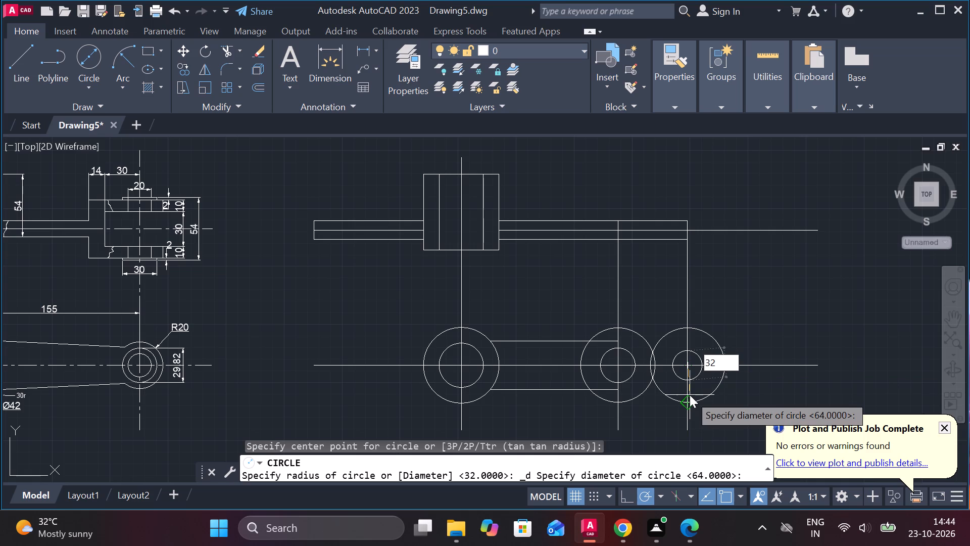
pyautogui.press('BackSpace')
pyautogui.press('0')
pyautogui.press('Return')
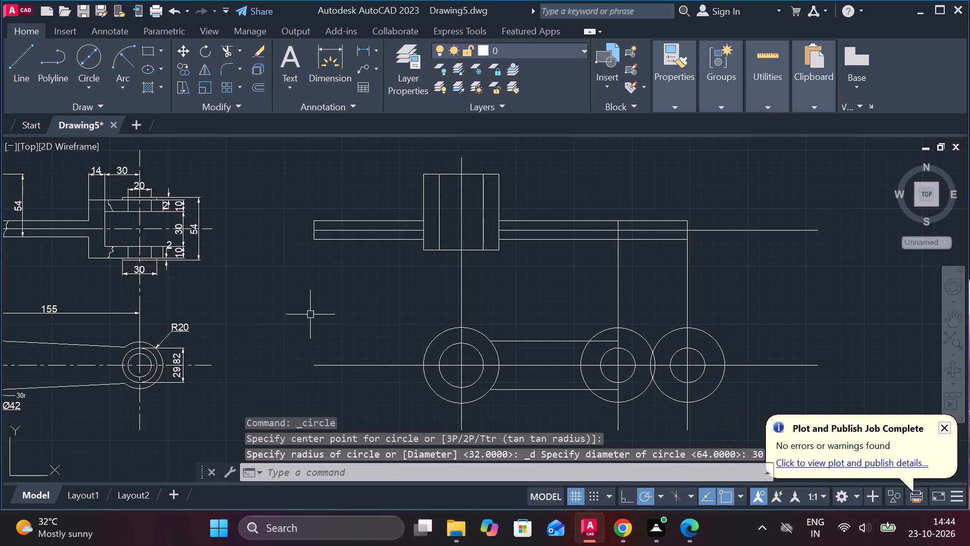
# Join the two radius 32 end circles with horizontal lines across their uppermost points and across their lowermost points.
pyautogui.click(18, 67)
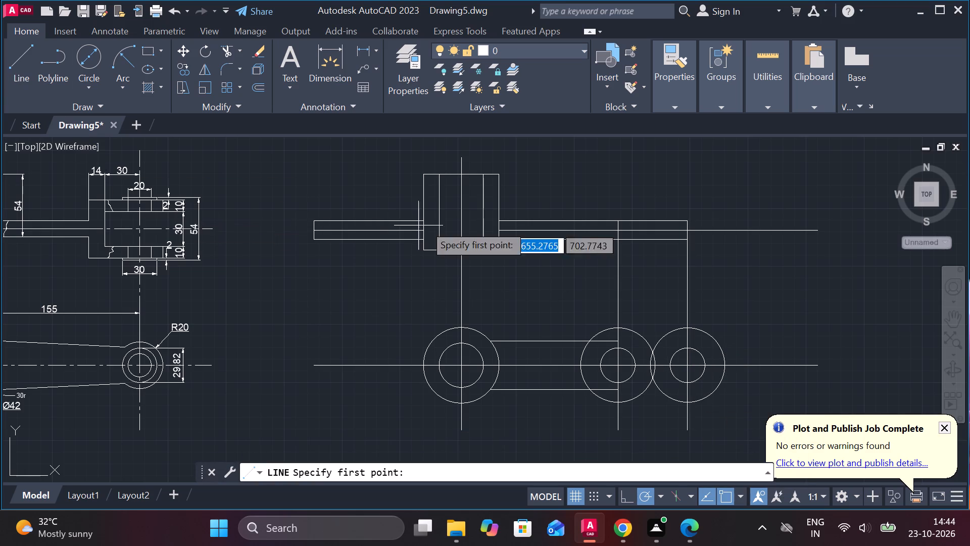
pyautogui.scroll(2, 724, 351)
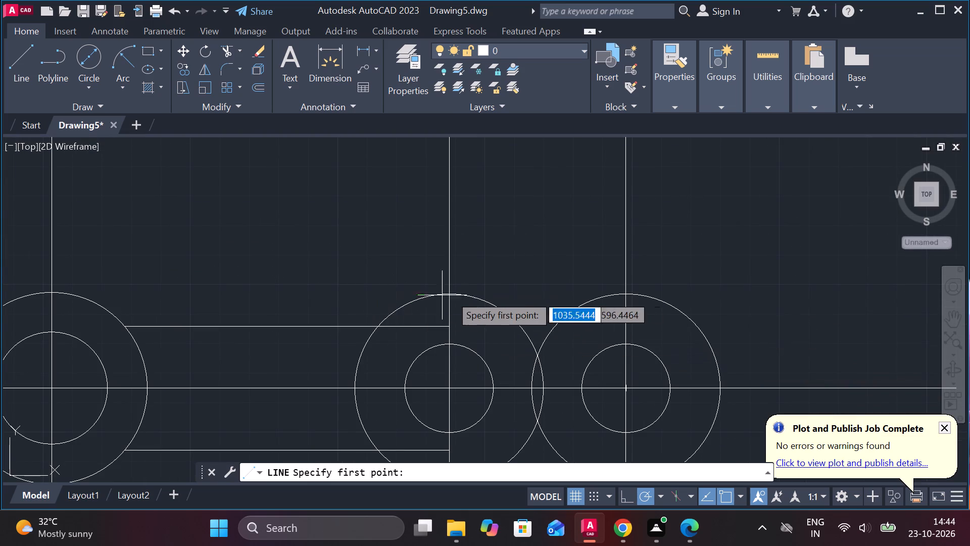
pyautogui.click(446, 293)
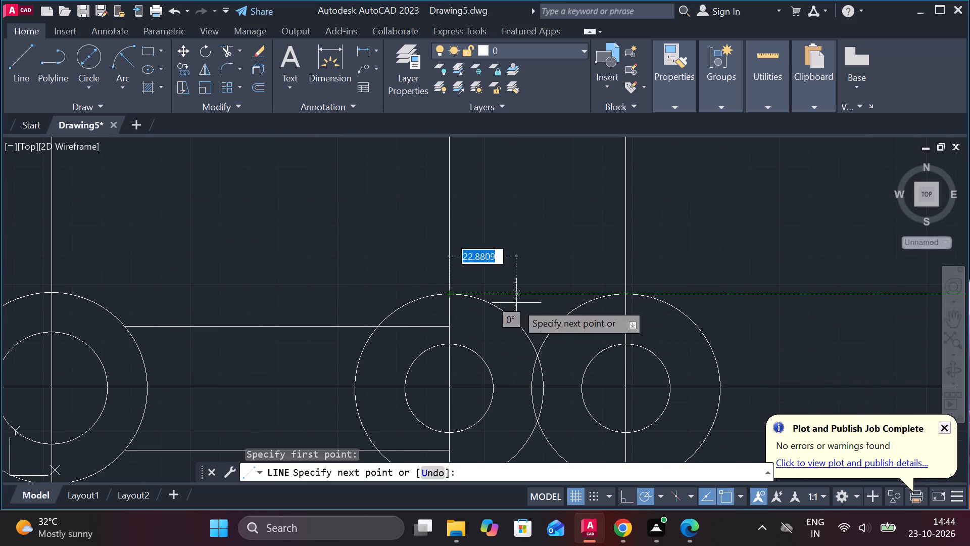
pyautogui.click(624, 295)
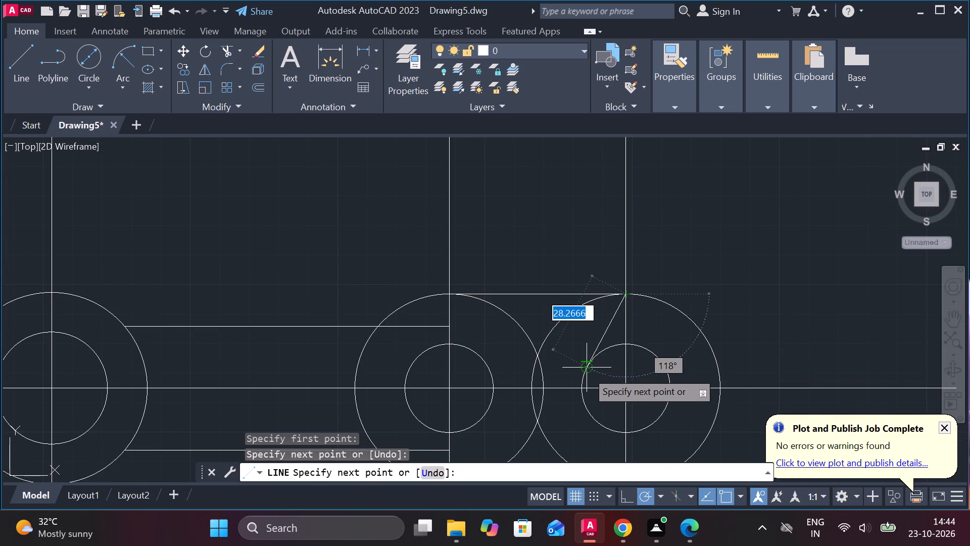
pyautogui.press('Escape')
pyautogui.scroll(-2, 554, 351)
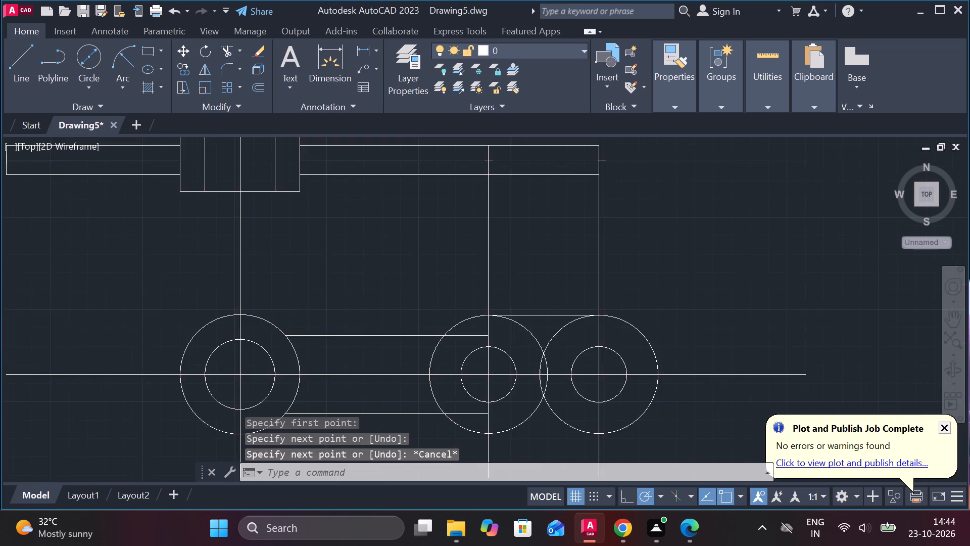
pyautogui.click(31, 53)
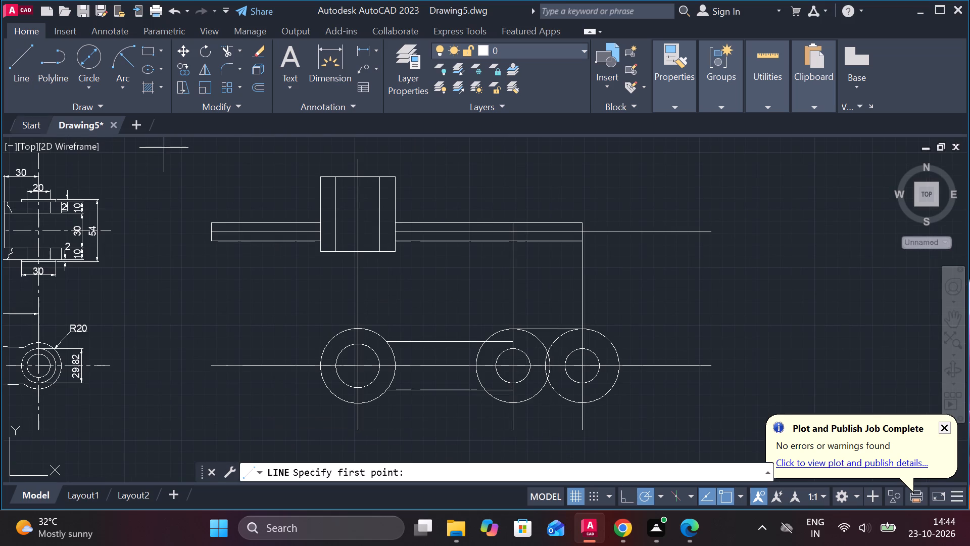
pyautogui.scroll(1, 546, 427)
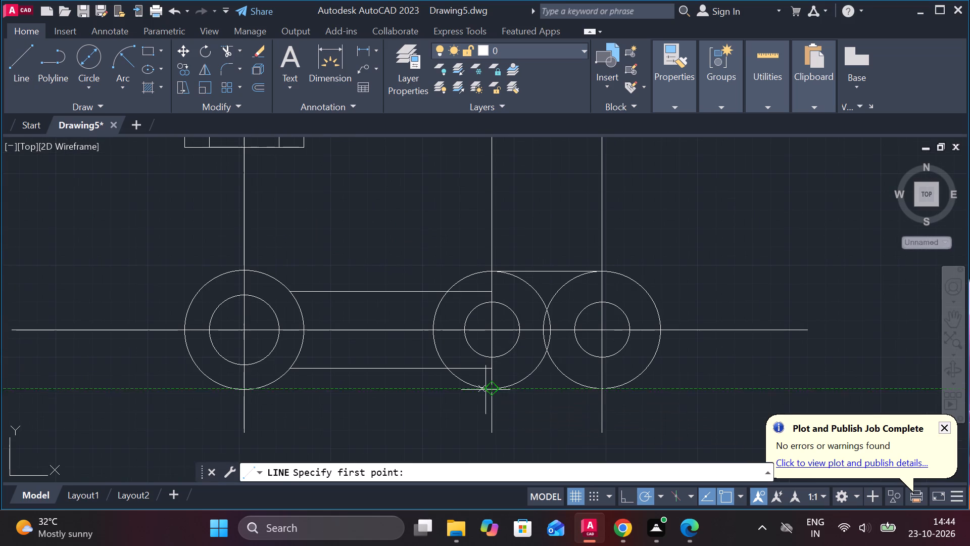
pyautogui.click(492, 390)
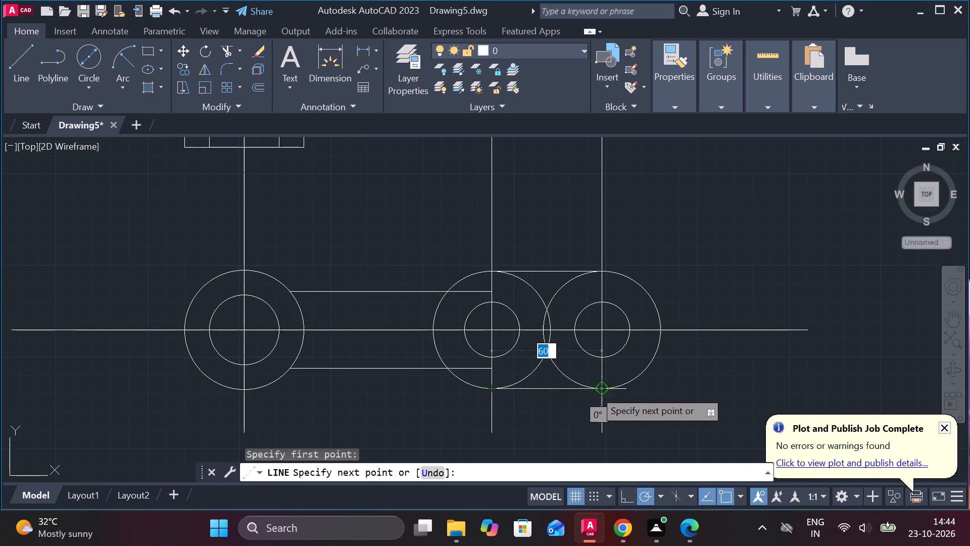
pyautogui.click(605, 391)
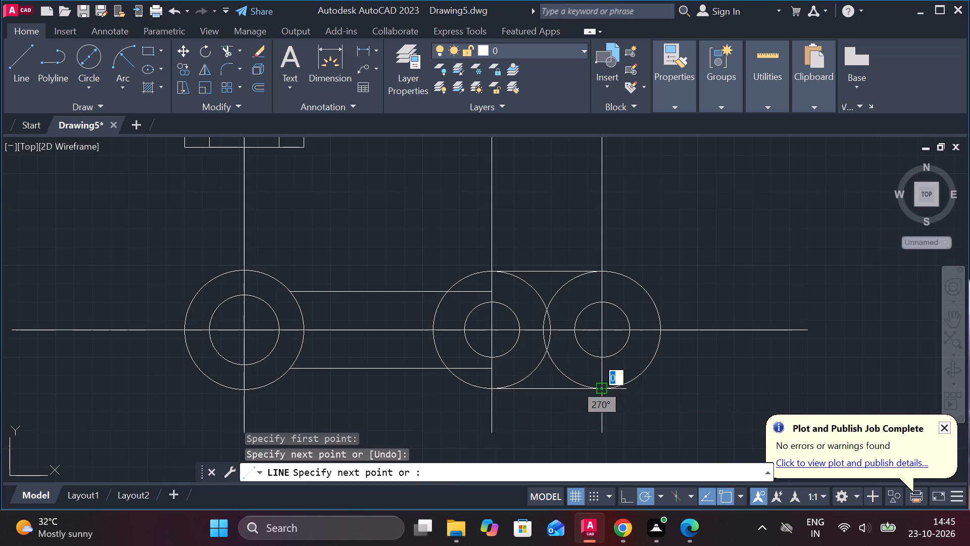
pyautogui.press('Escape')
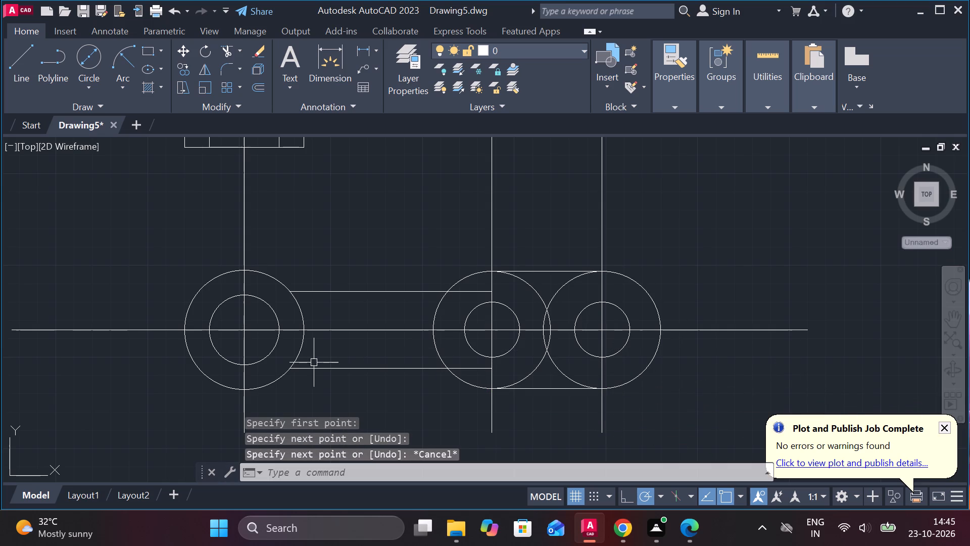
# Fillet both arm edge lines to the nearer radius 32 end circle with a radius of 36.
pyautogui.click(225, 69)
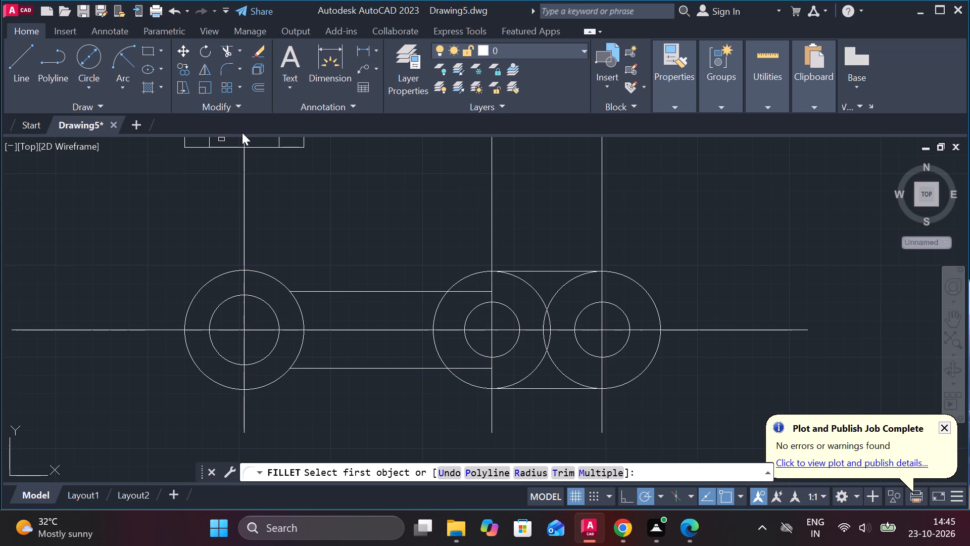
pyautogui.click(536, 471)
pyautogui.write('36')
pyautogui.press('Return')
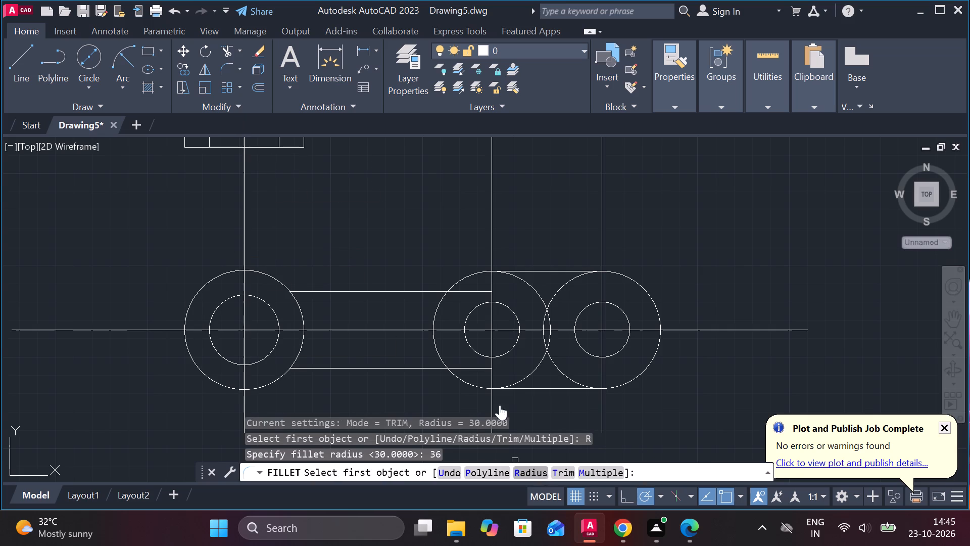
pyautogui.click(405, 368)
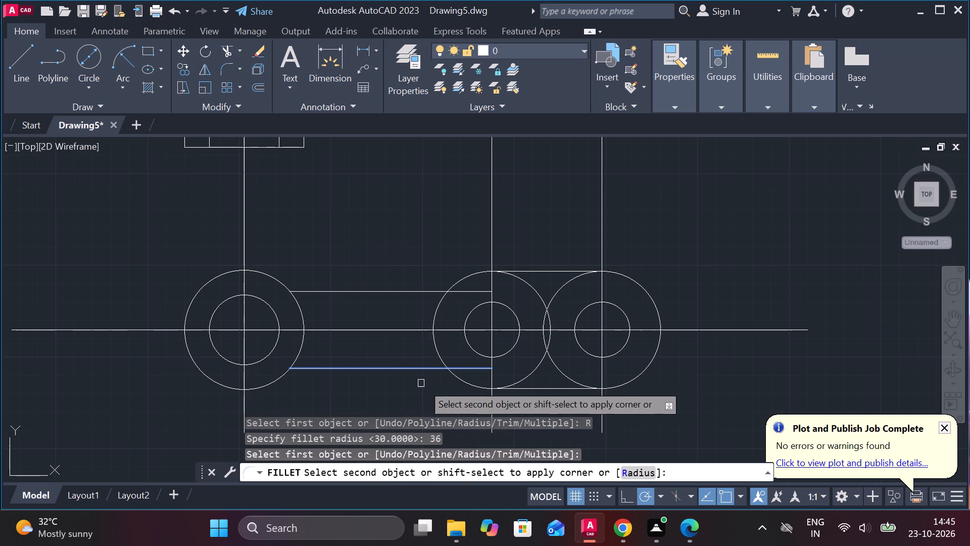
pyautogui.click(457, 377)
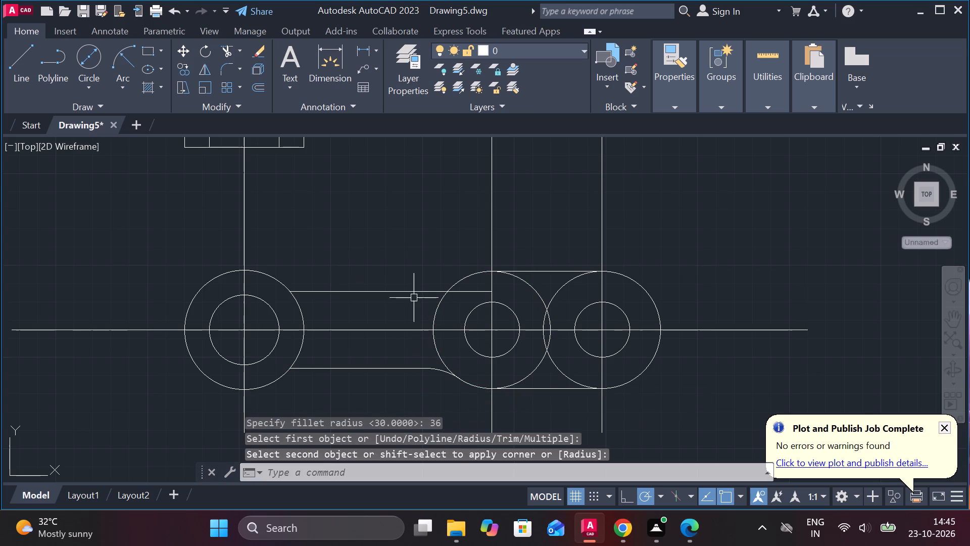
pyautogui.click(229, 67)
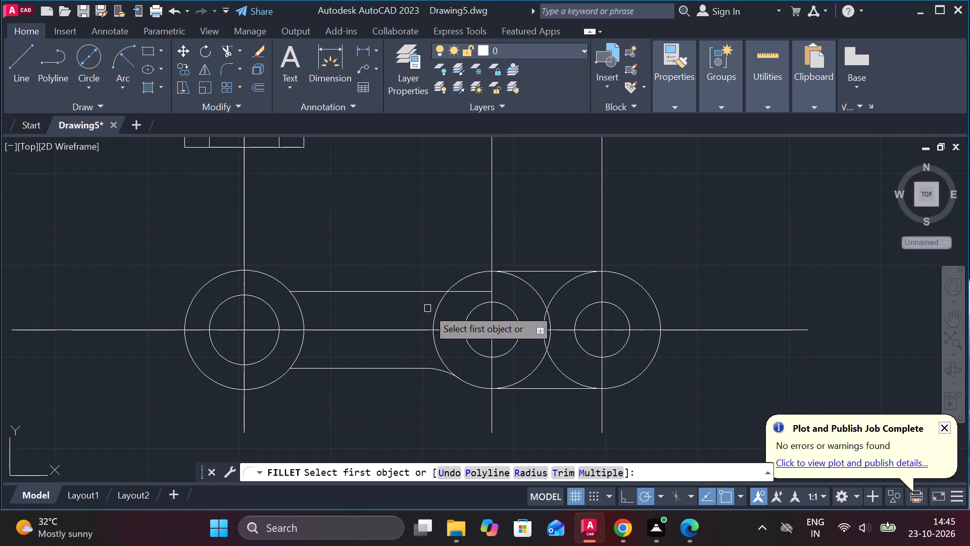
pyautogui.click(426, 291)
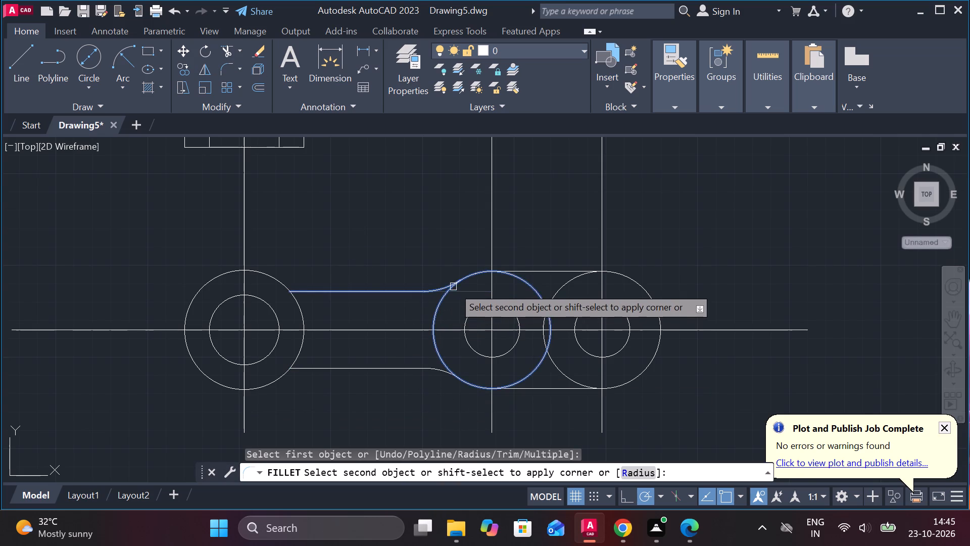
pyautogui.click(456, 283)
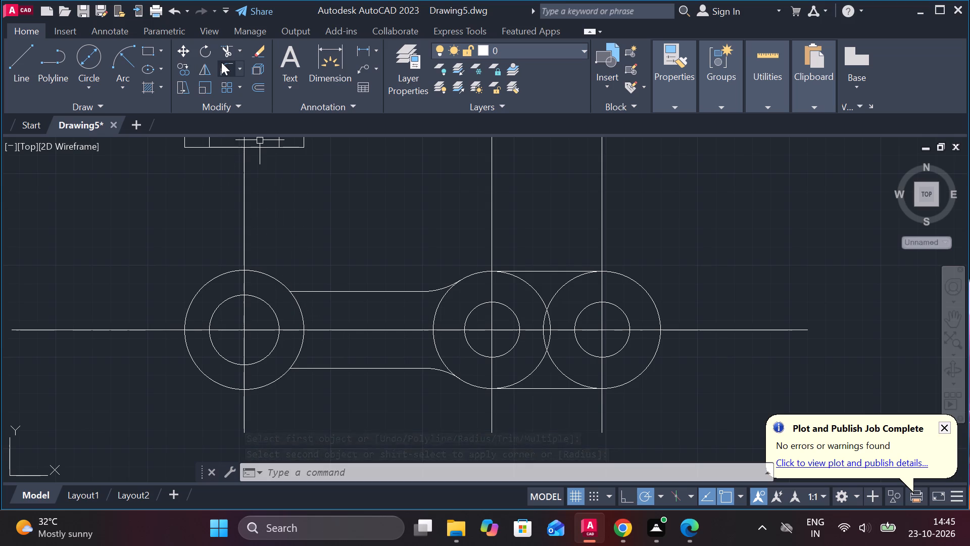
# Fillet both arm edge lines to the hub's outer circle with a radius of 35.
pyautogui.click(221, 62)
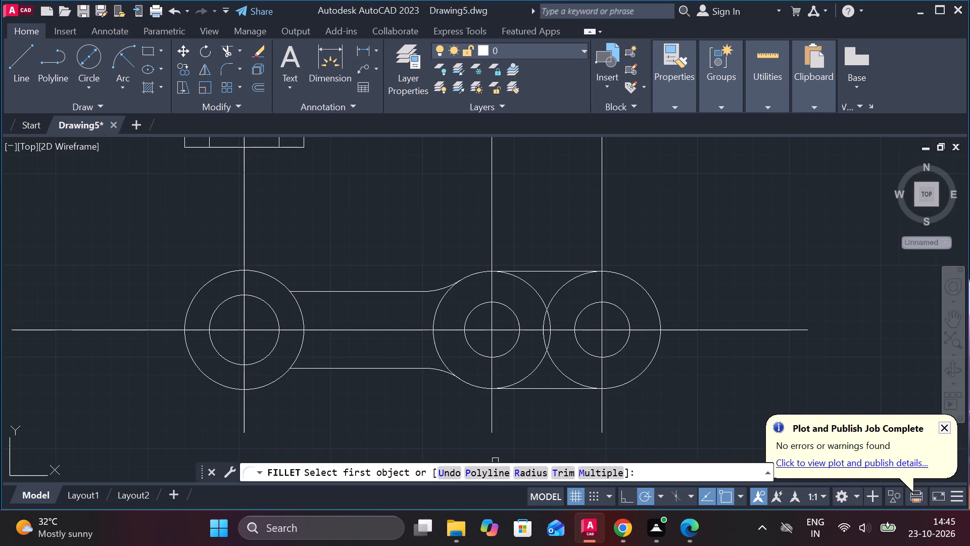
pyautogui.click(540, 469)
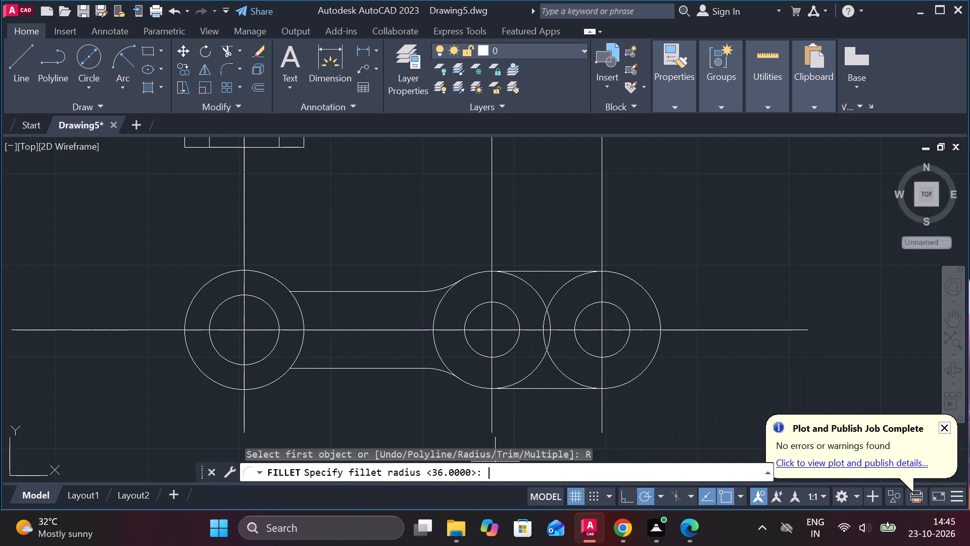
pyautogui.write('35')
pyautogui.press('Return')
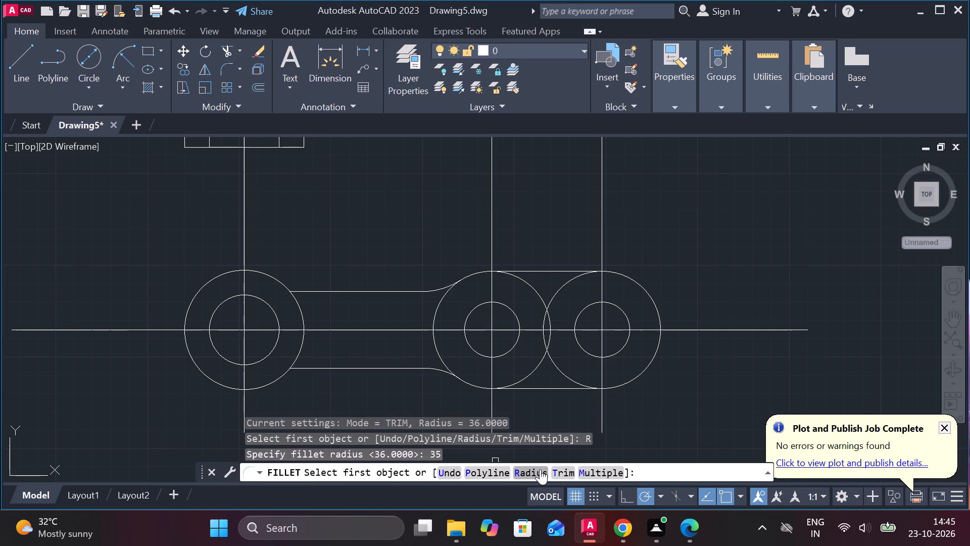
pyautogui.click(322, 368)
pyautogui.doubleClick(280, 381)
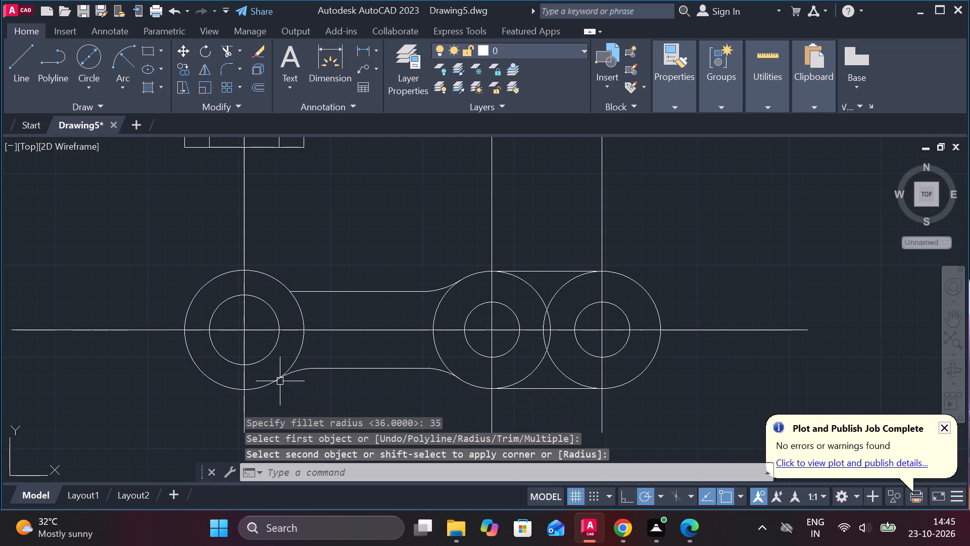
pyautogui.click(315, 293)
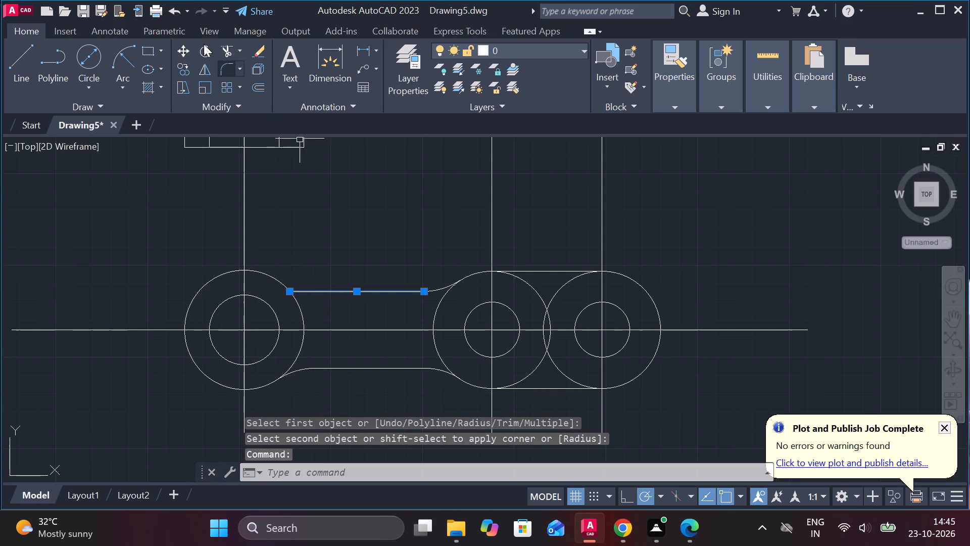
pyautogui.click(222, 63)
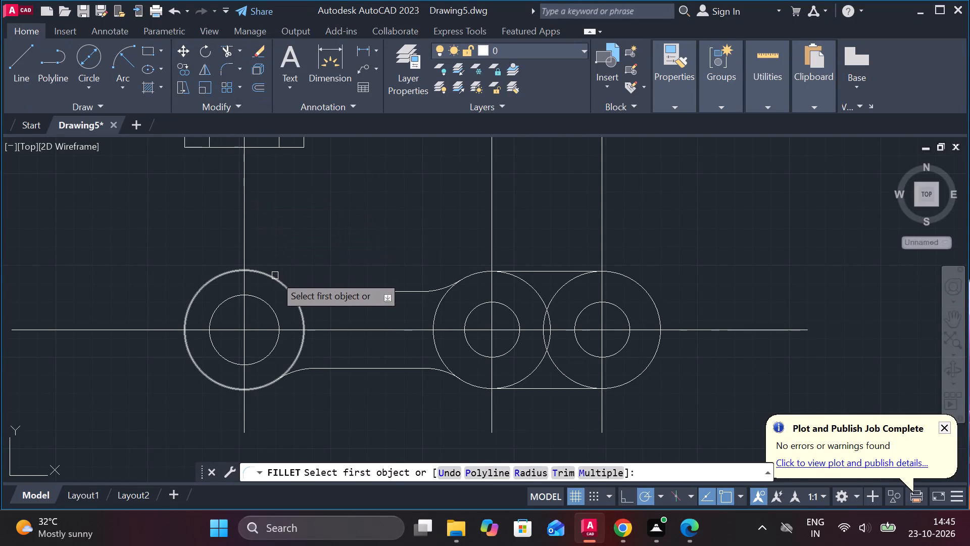
pyautogui.click(275, 276)
pyautogui.click(312, 292)
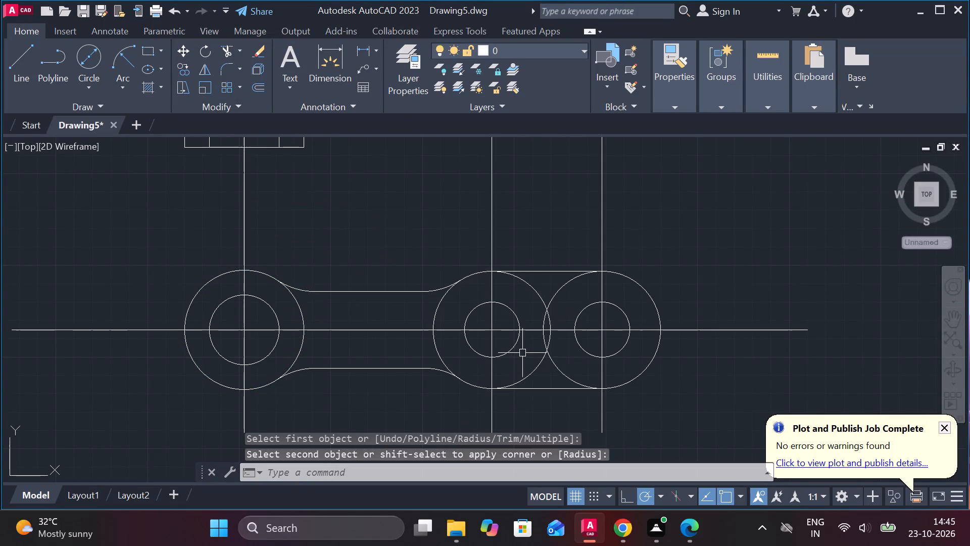
# Trim the overlapping inner arcs of the two radius 32 end circles, leaving a single rounded-end outline.
pyautogui.press('Escape')
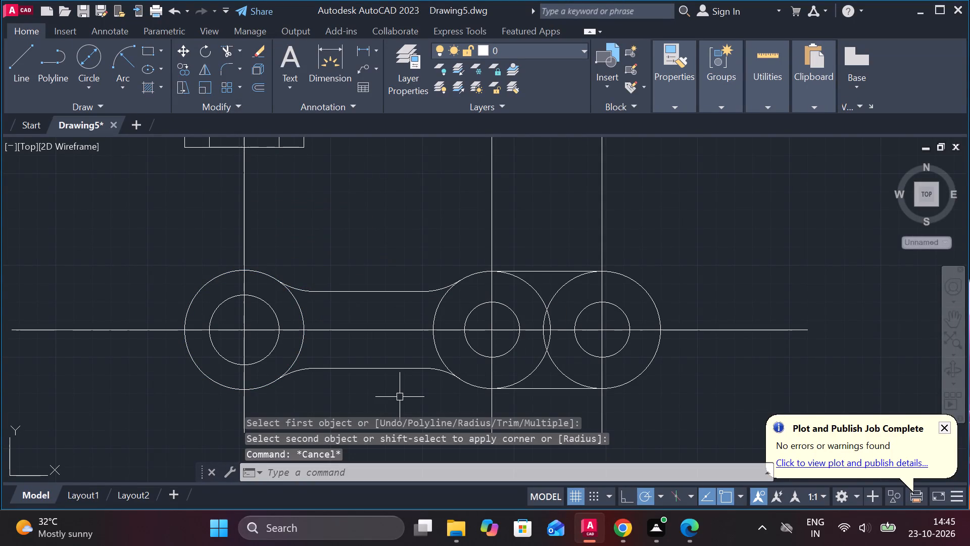
pyautogui.click(223, 48)
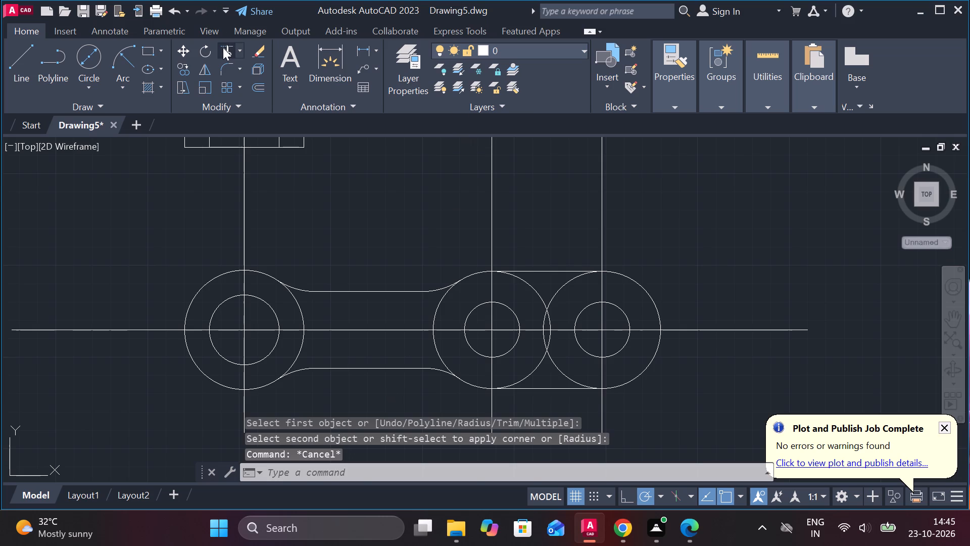
pyautogui.click(553, 296)
pyautogui.click(540, 297)
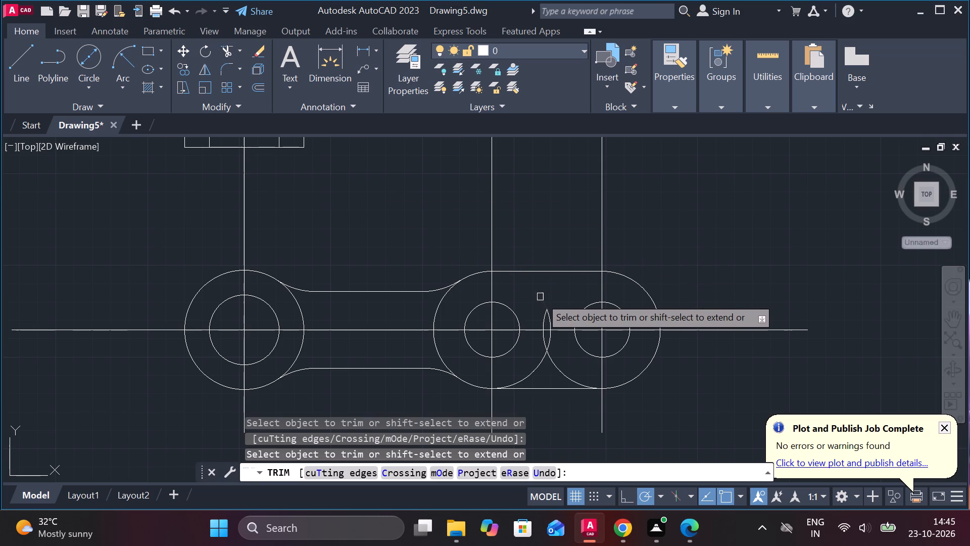
pyautogui.click(546, 320)
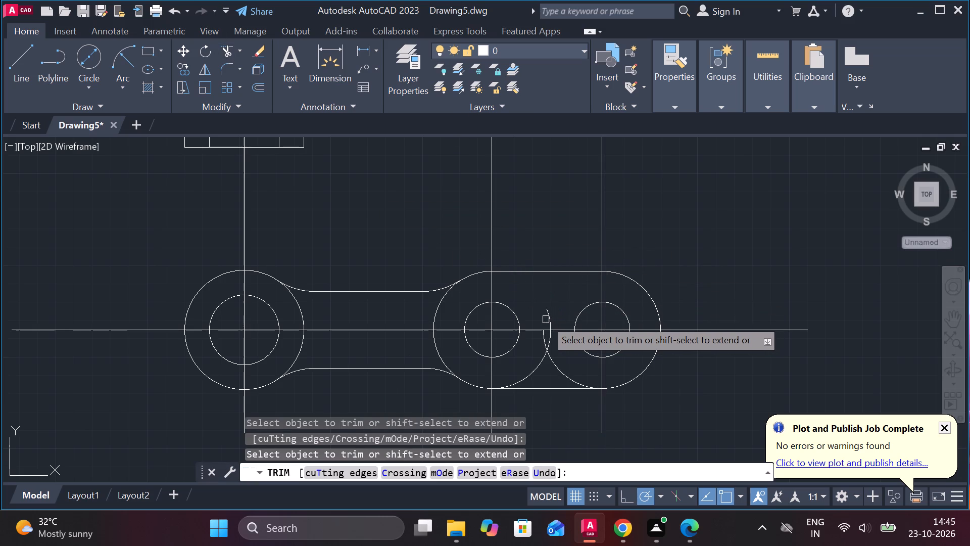
pyautogui.click(551, 317)
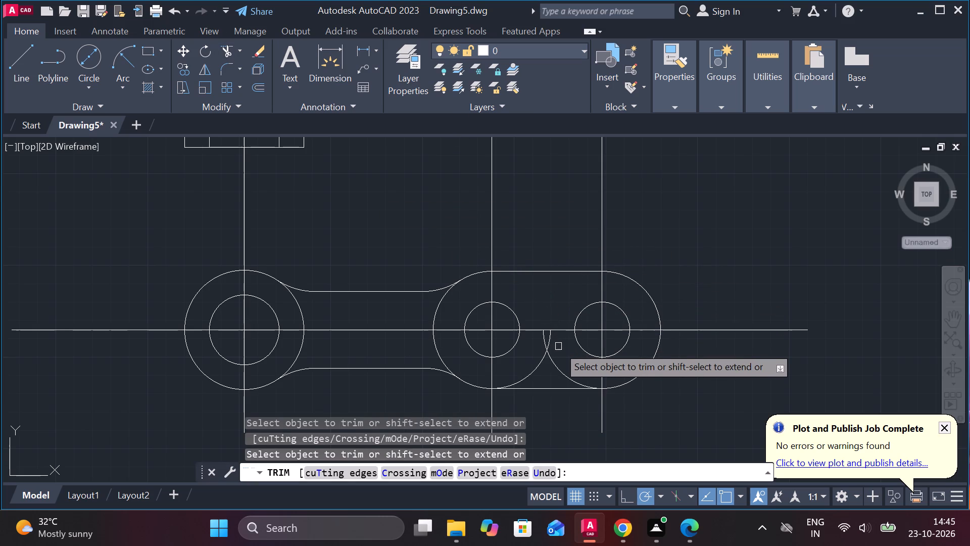
pyautogui.click(548, 346)
pyautogui.click(548, 346)
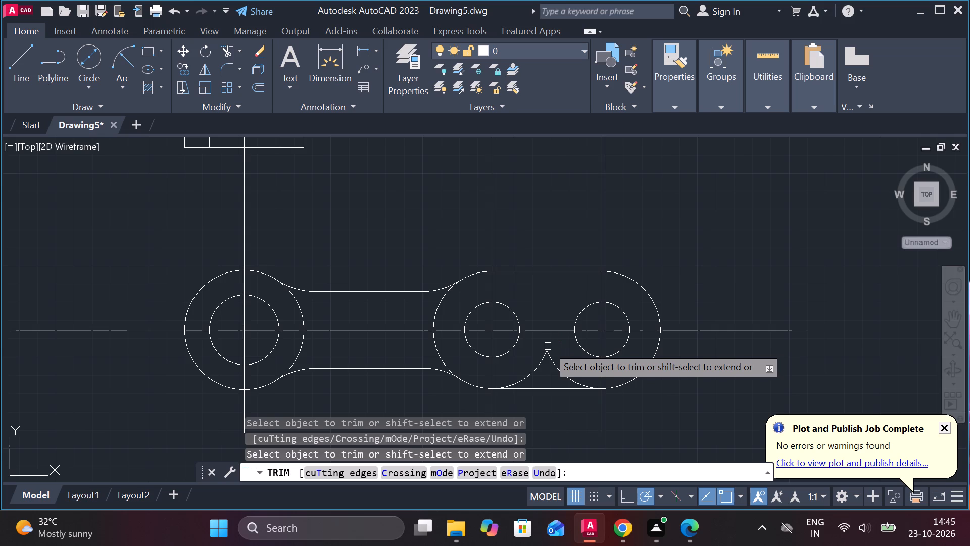
pyautogui.click(548, 350)
pyautogui.click(544, 352)
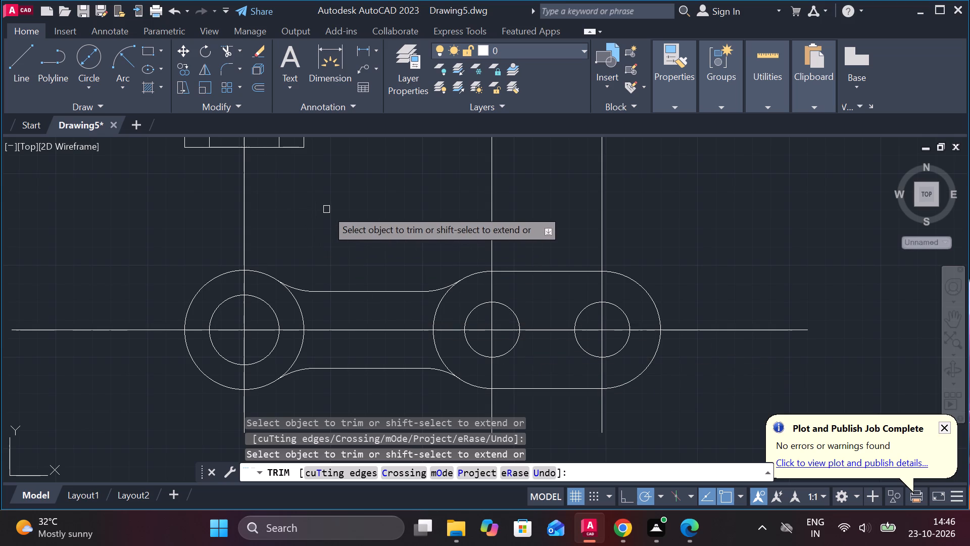
pyautogui.press('Escape')
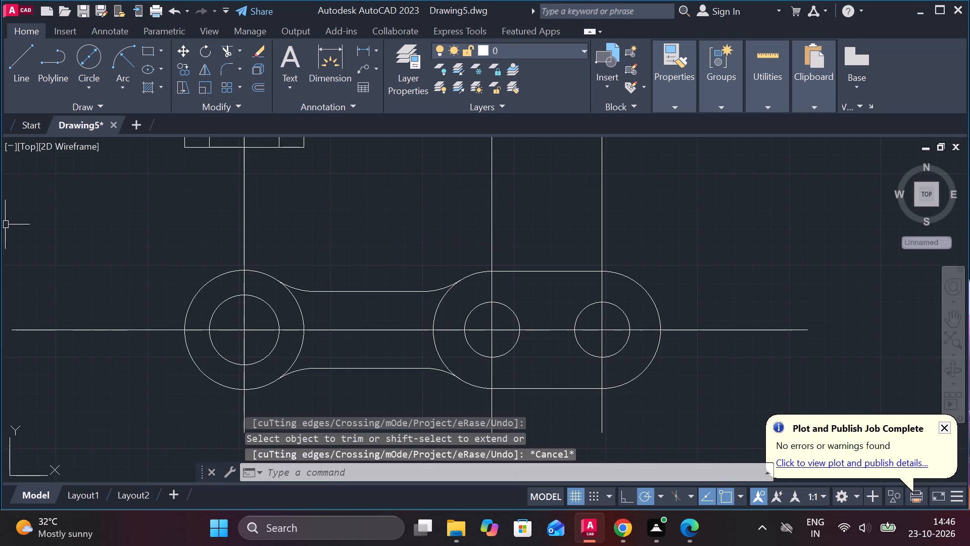
# Join the two diameter 30 circles with horizontal lines across their uppermost points and across their lowermost points.
pyautogui.click(31, 71)
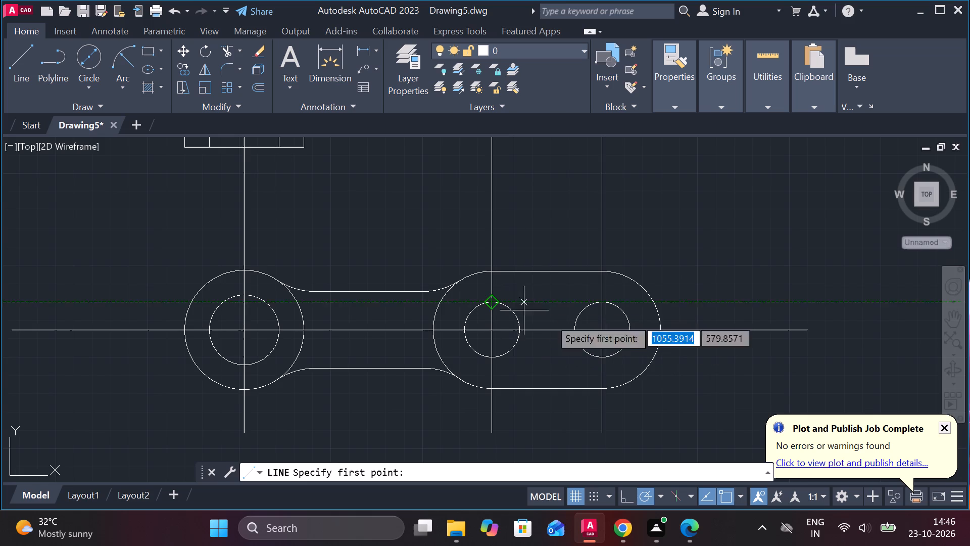
pyautogui.click(604, 300)
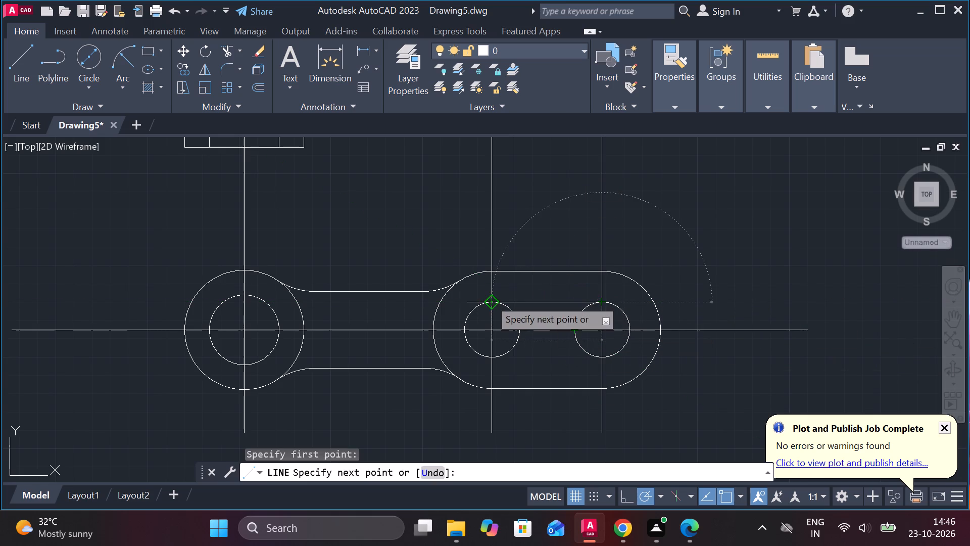
pyautogui.click(490, 299)
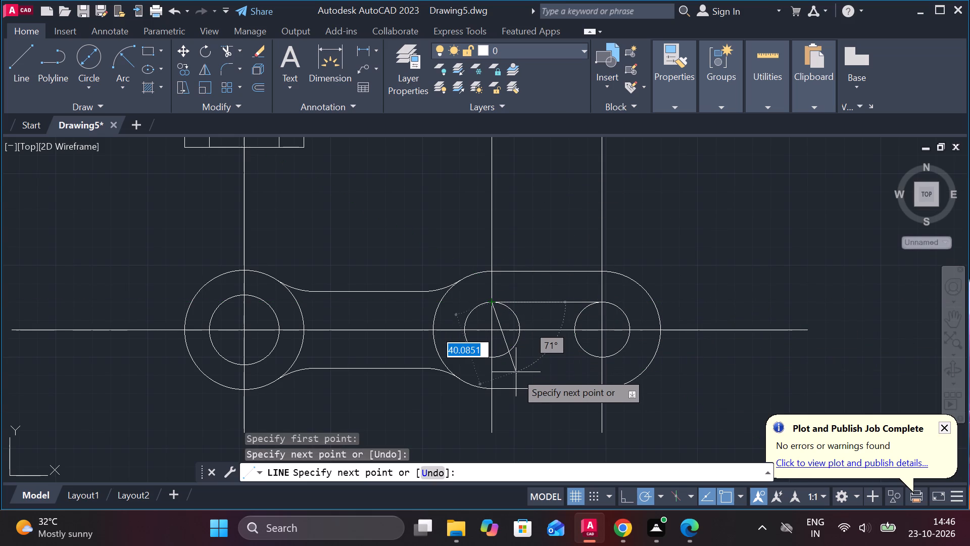
pyautogui.press('Escape')
pyautogui.click(28, 64)
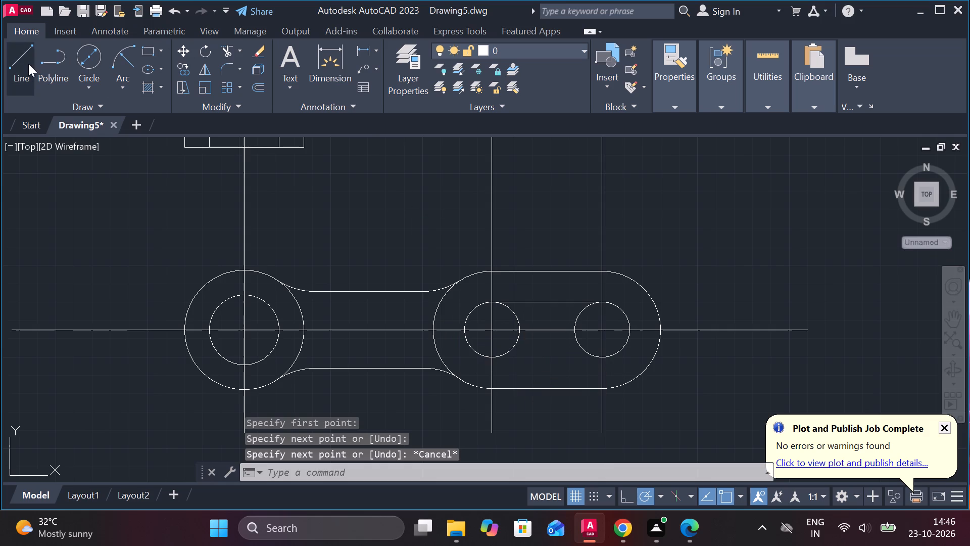
pyautogui.click(489, 361)
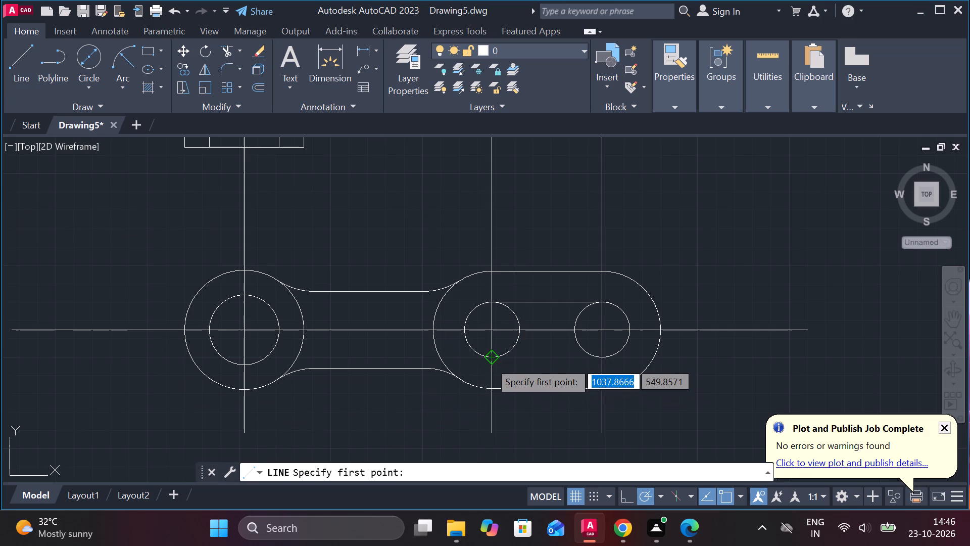
pyautogui.click(602, 358)
pyautogui.press('Escape')
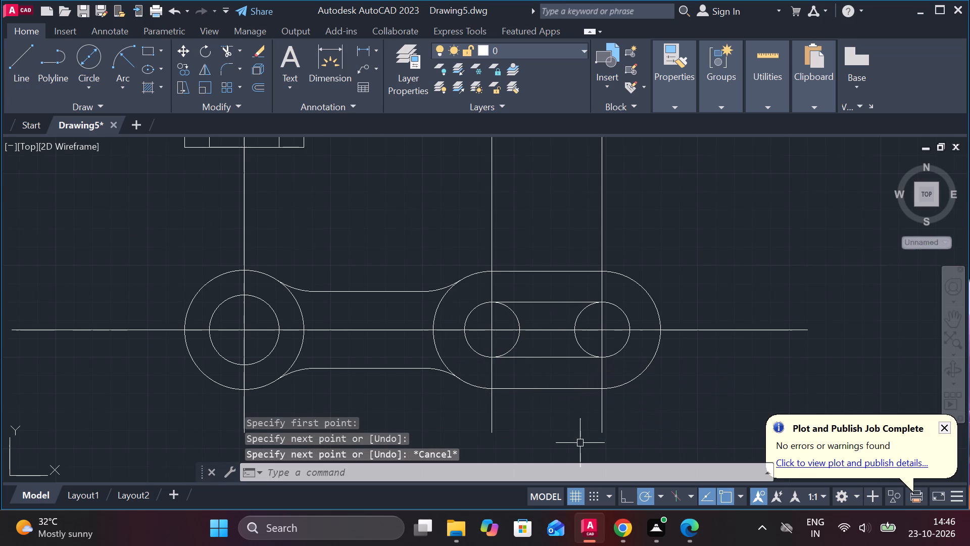
# Trim the inner halves of the two diameter 30 circles to form the slot outline.
pyautogui.click(222, 50)
pyautogui.click(514, 320)
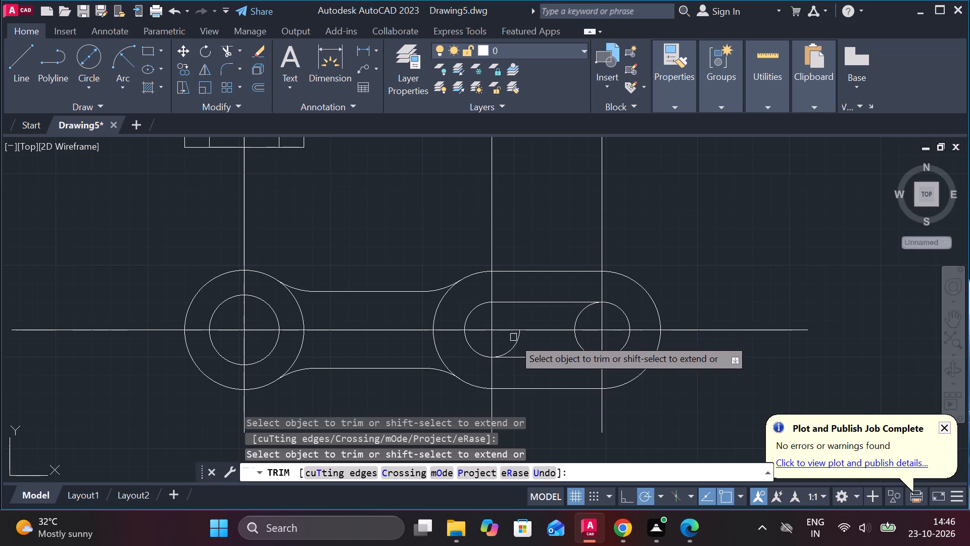
pyautogui.click(513, 351)
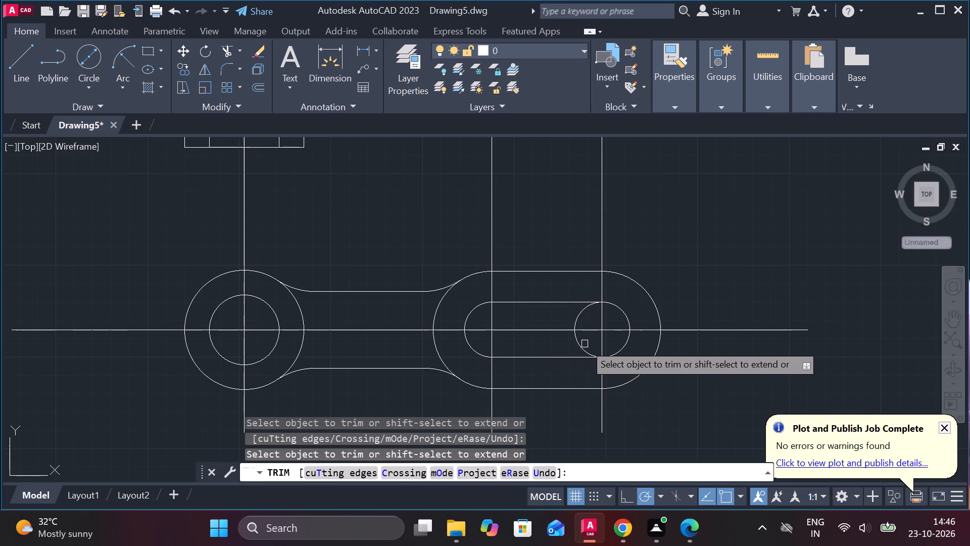
pyautogui.click(580, 345)
pyautogui.click(586, 312)
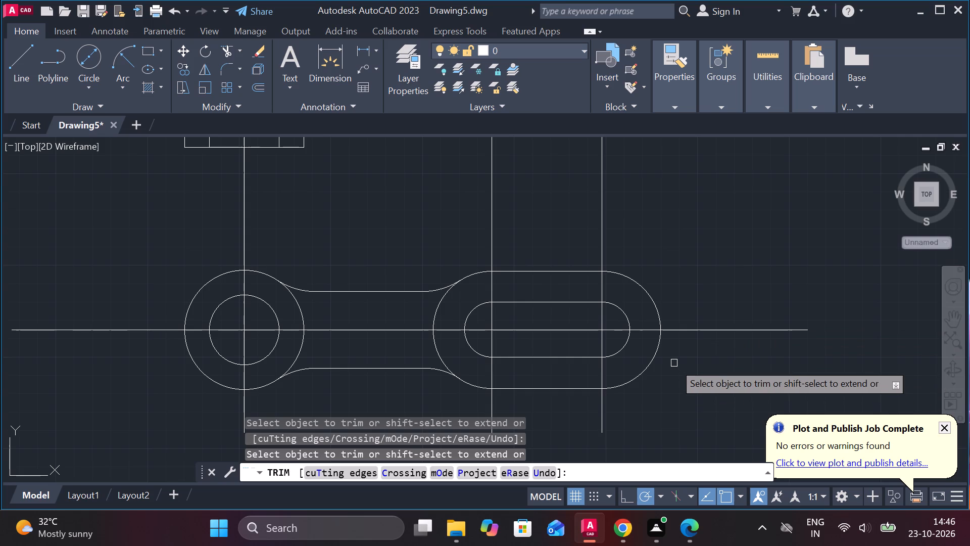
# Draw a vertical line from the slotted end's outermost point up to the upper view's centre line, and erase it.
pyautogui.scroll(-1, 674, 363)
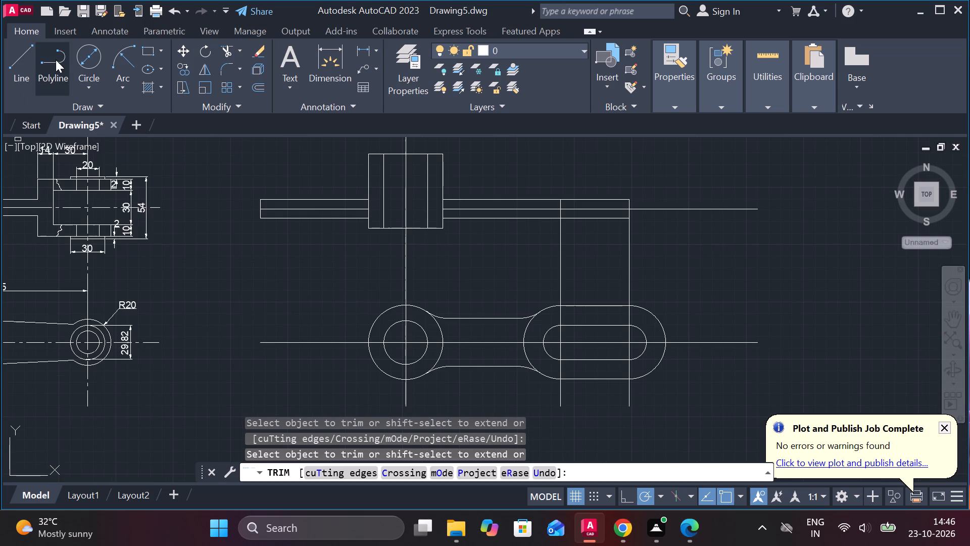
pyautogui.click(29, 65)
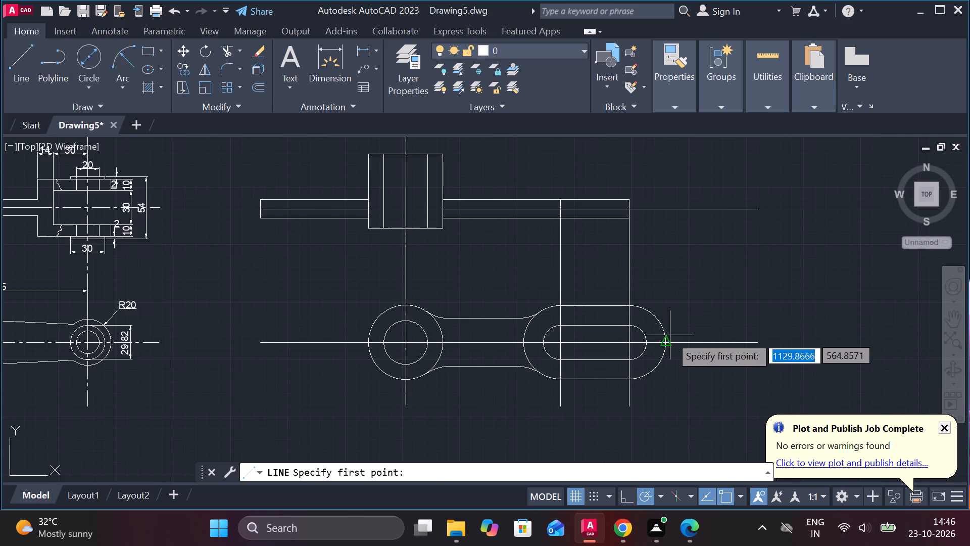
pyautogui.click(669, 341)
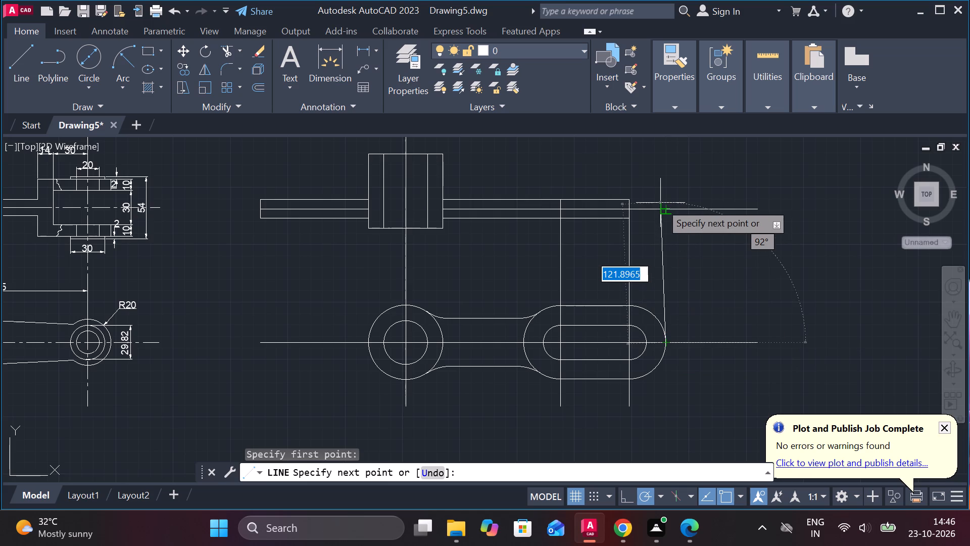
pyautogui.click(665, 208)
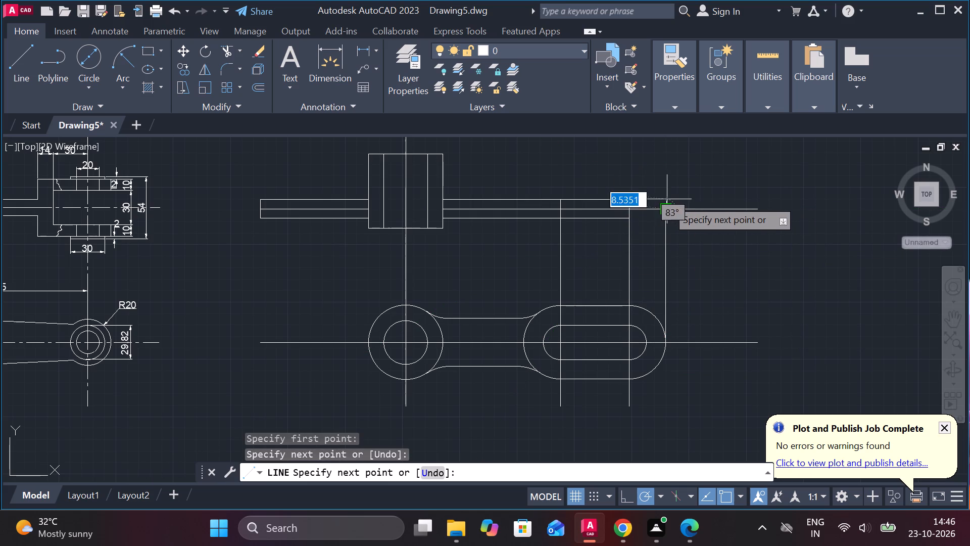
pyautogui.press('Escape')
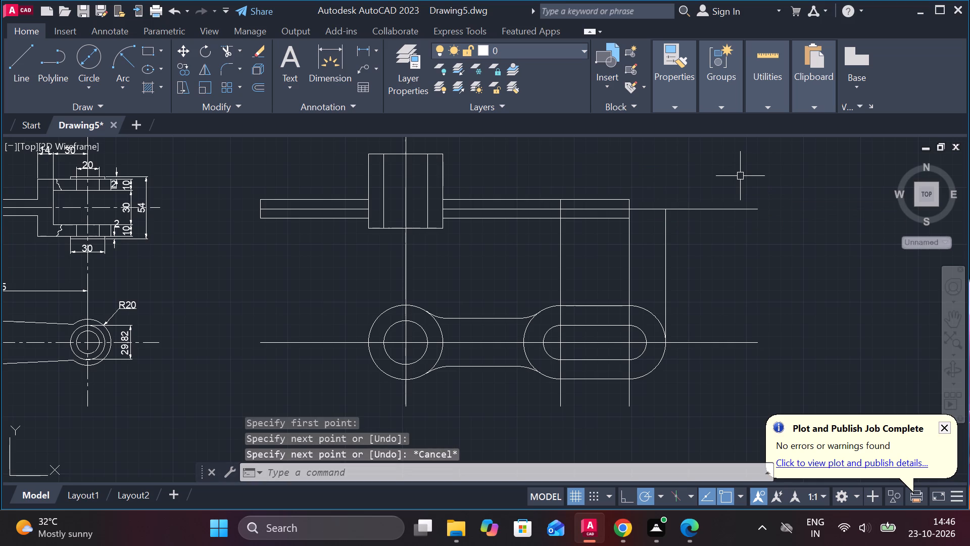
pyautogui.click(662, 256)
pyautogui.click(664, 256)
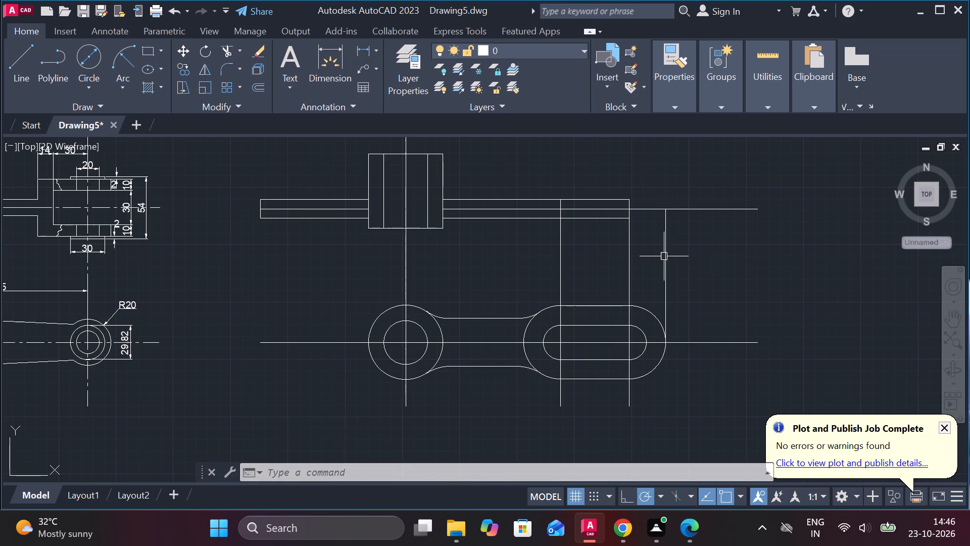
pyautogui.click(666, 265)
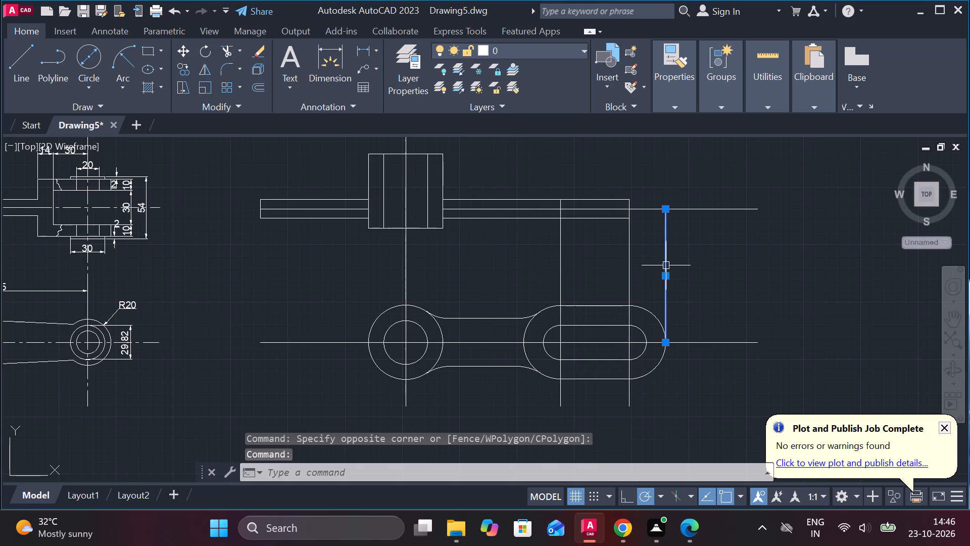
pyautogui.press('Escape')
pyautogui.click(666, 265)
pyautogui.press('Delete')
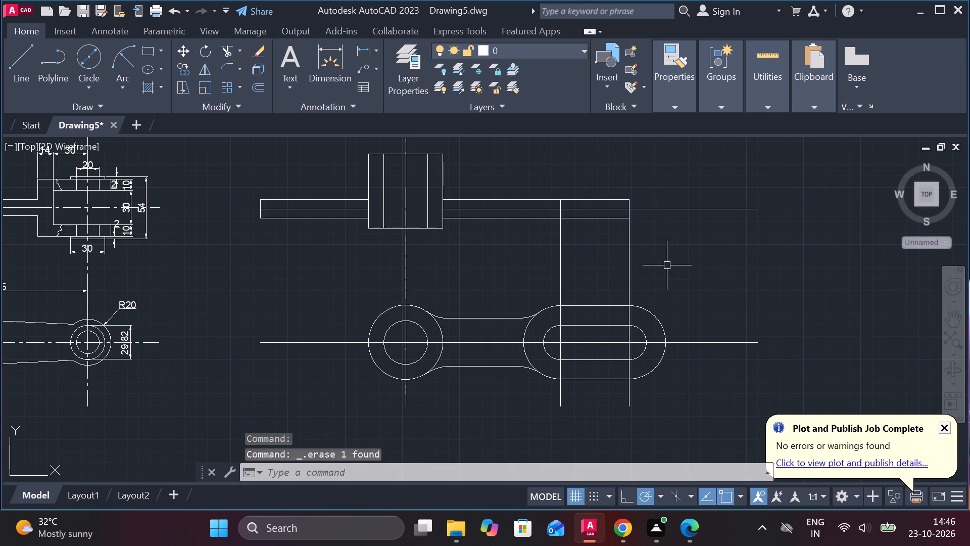
# Draw a vertical line from the slotted end's outermost point up beyond the arm edges of the upper view.
pyautogui.click(25, 64)
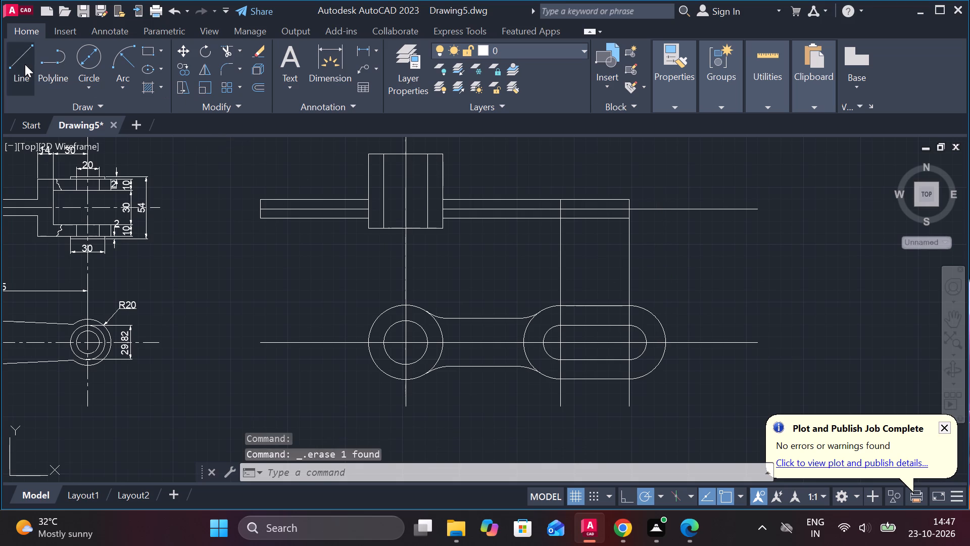
pyautogui.click(670, 345)
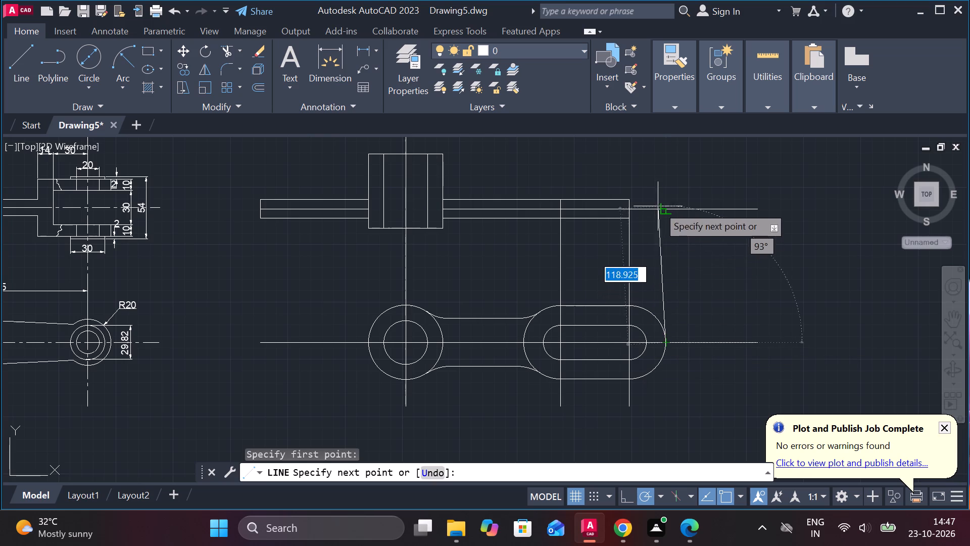
pyautogui.click(666, 172)
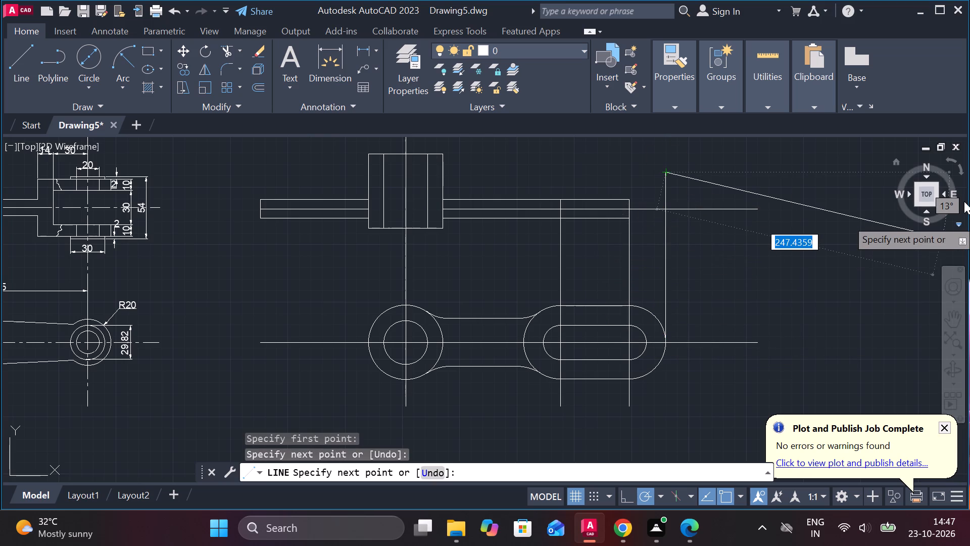
pyautogui.press('Escape')
# Stretch the upper view's two arm edge lines outward by 32 to the vertical line projected from the slotted end.
pyautogui.scroll(2, 667, 201)
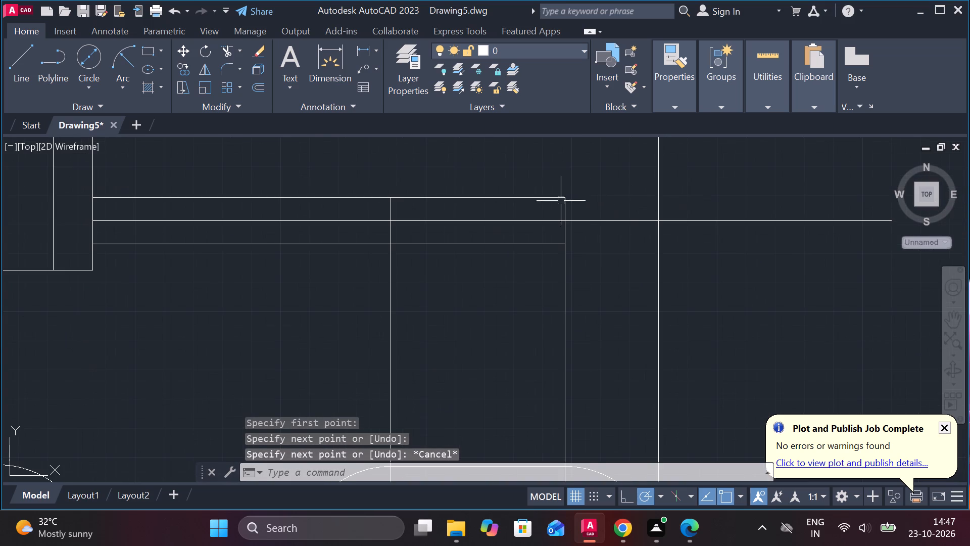
pyautogui.click(543, 198)
pyautogui.click(567, 199)
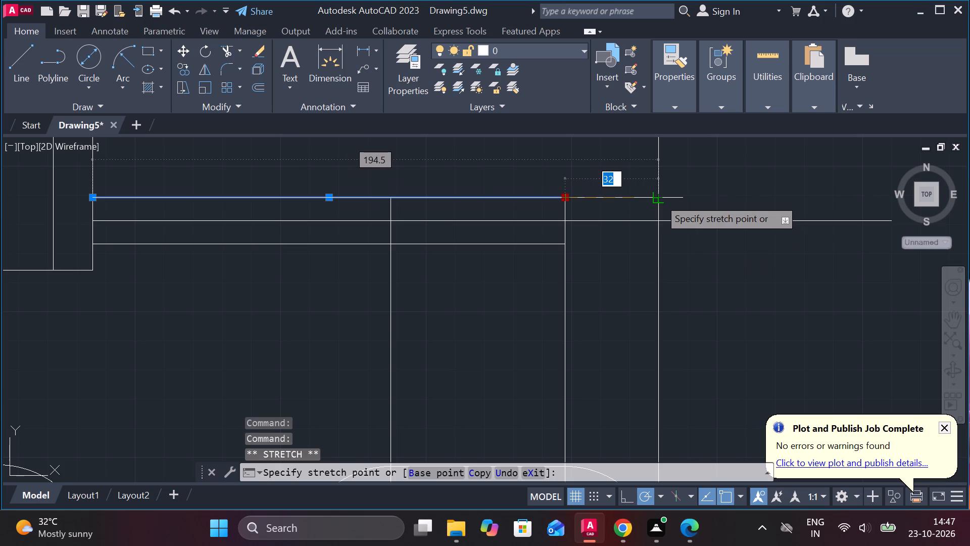
pyautogui.click(659, 198)
pyautogui.click(470, 243)
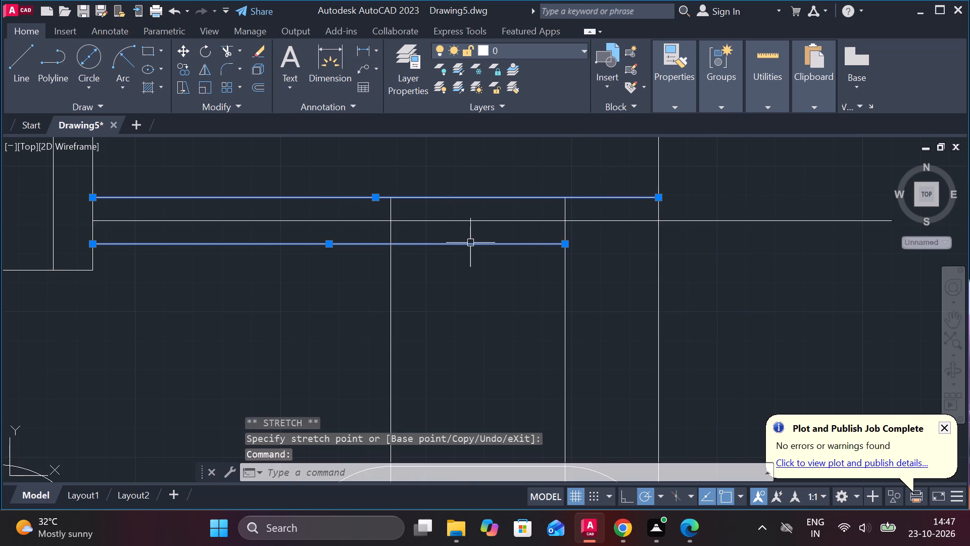
pyautogui.click(564, 244)
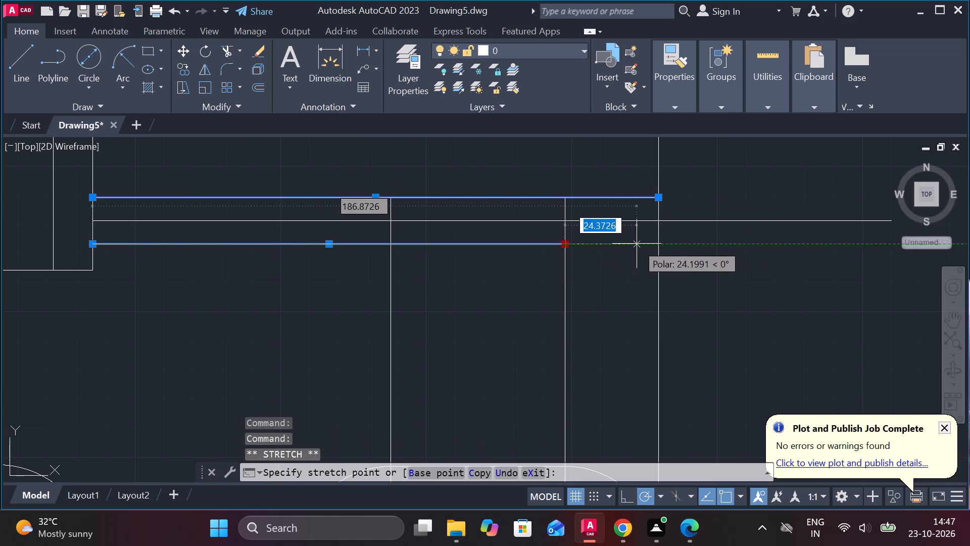
pyautogui.click(655, 244)
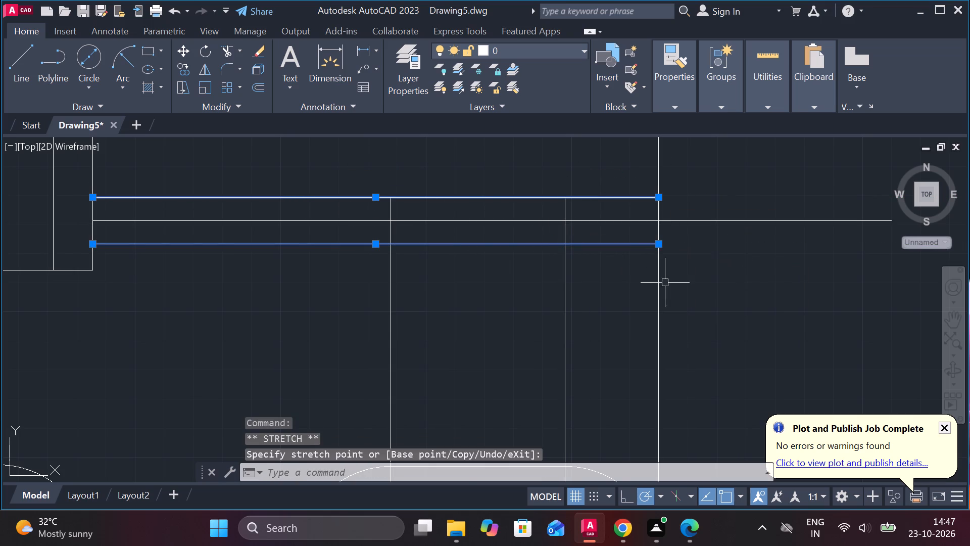
# Draw a vertical line from the slotted end's innermost point on the centre line up beyond the upper view's arm edges.
pyautogui.scroll(-2, 644, 287)
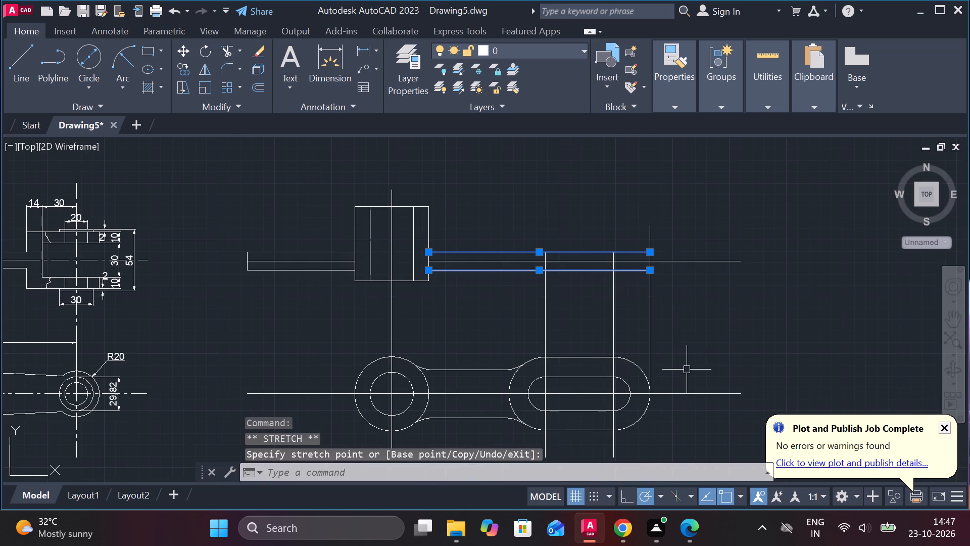
pyautogui.click(27, 69)
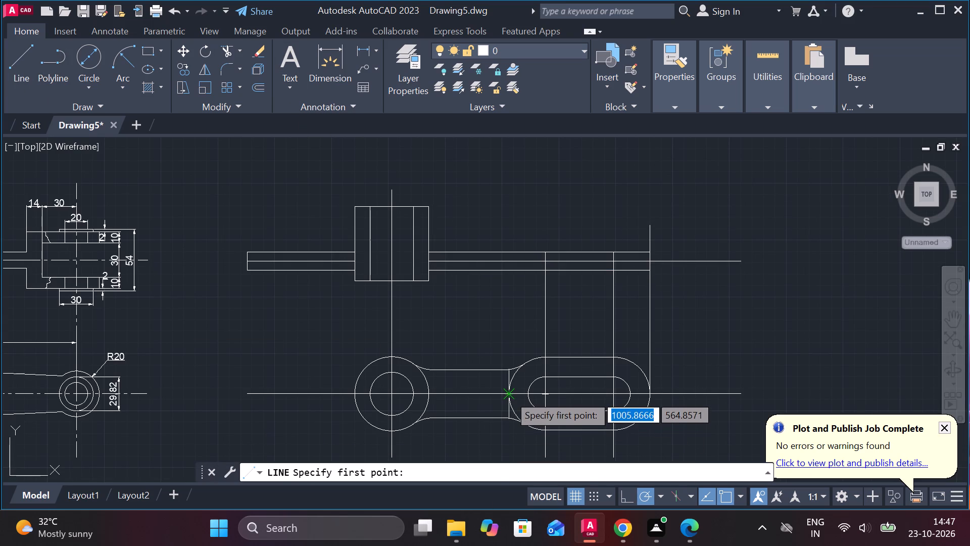
pyautogui.scroll(2, 509, 394)
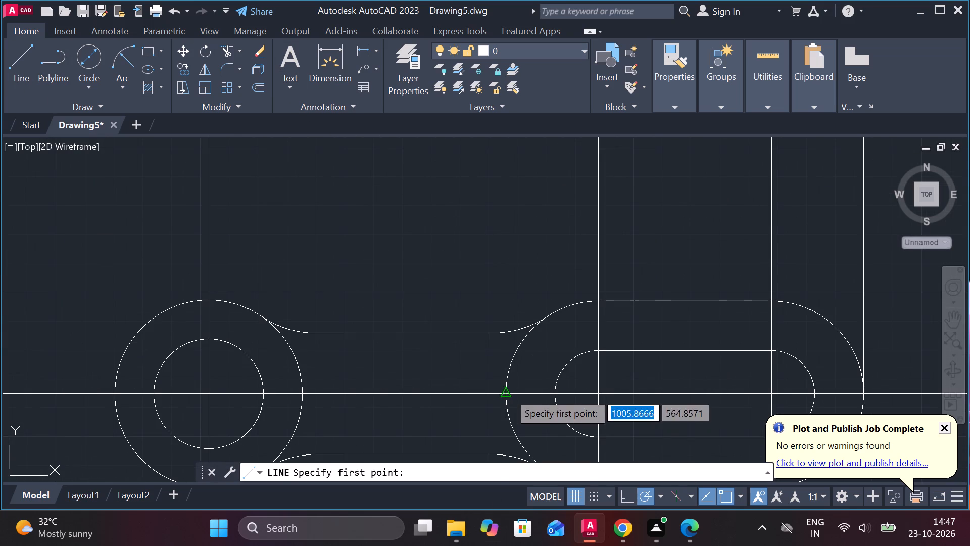
pyautogui.click(507, 393)
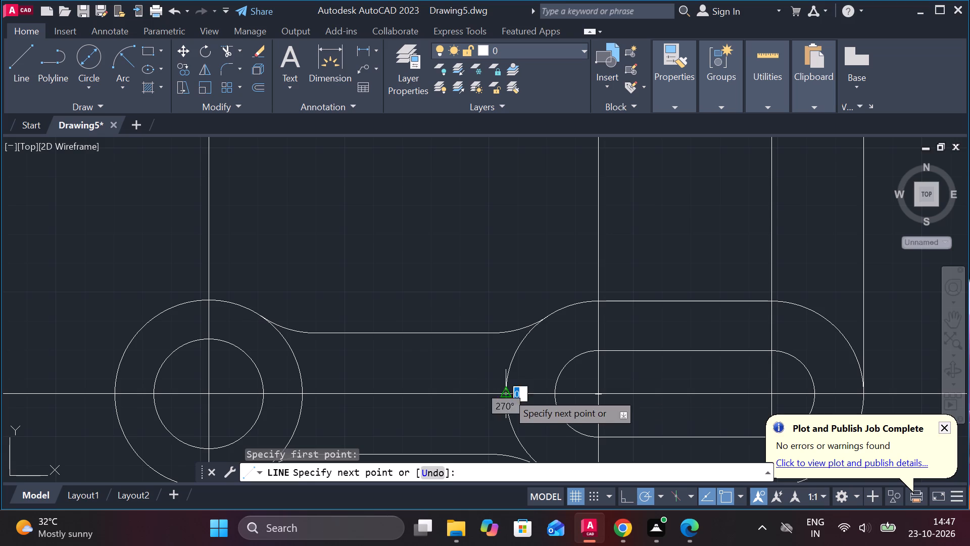
pyautogui.scroll(-3, 499, 165)
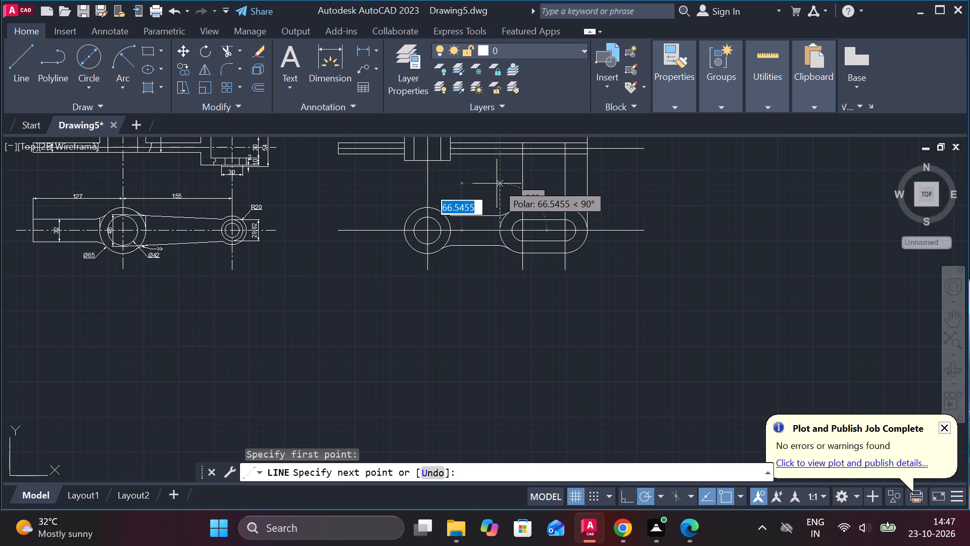
pyautogui.scroll(-2, 512, 354)
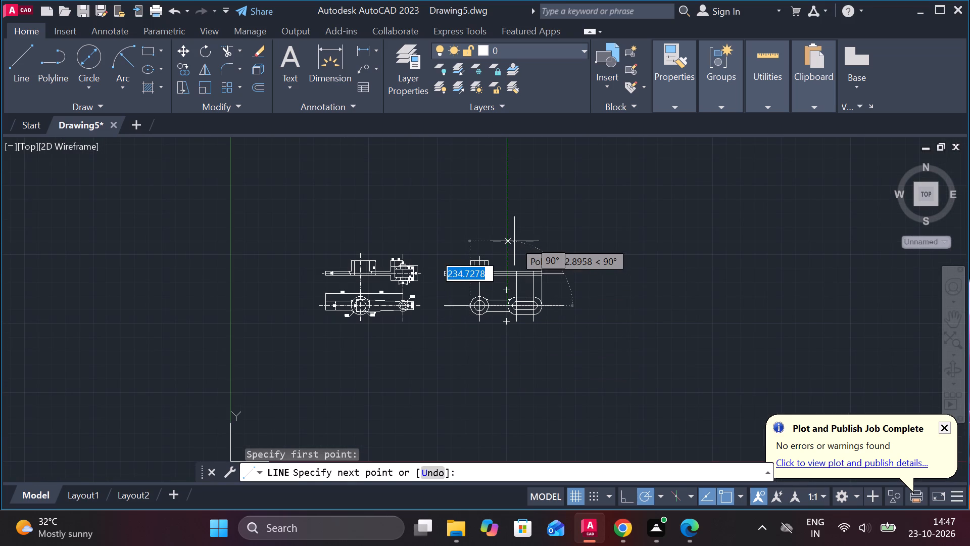
pyautogui.click(511, 258)
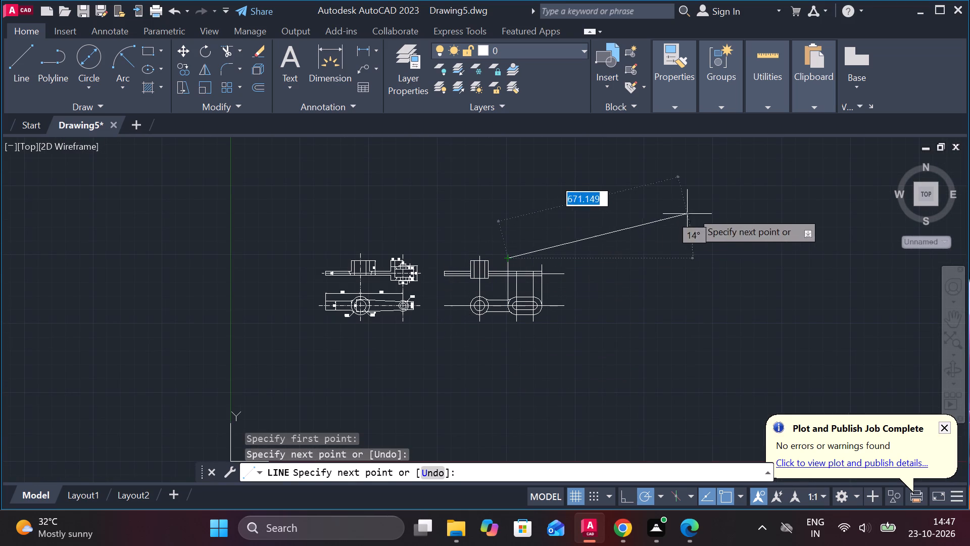
pyautogui.press('Escape')
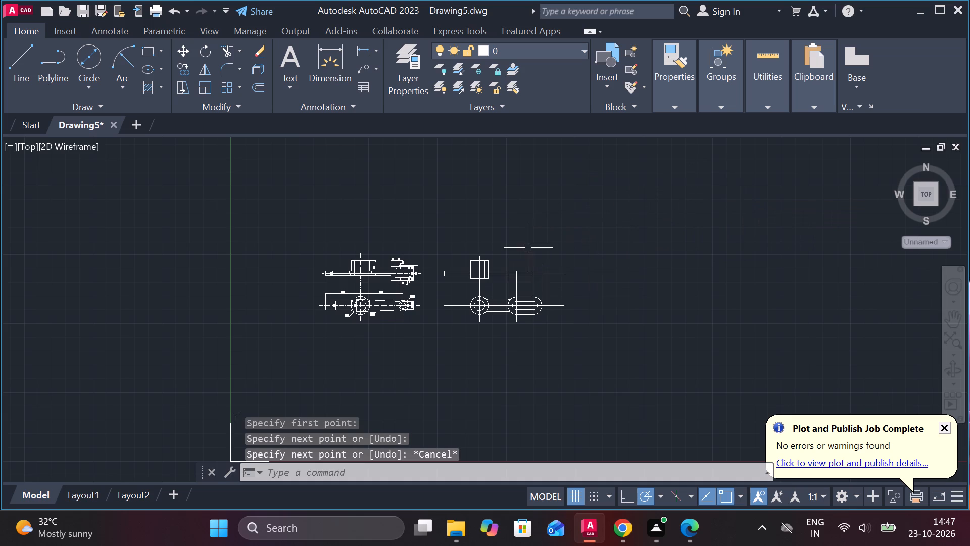
# Trim the slotted end's inner and outer projection lines above and below the upper view's arm, leaving only the segments between its edges.
pyautogui.scroll(3, 525, 250)
pyautogui.scroll(-1, 517, 330)
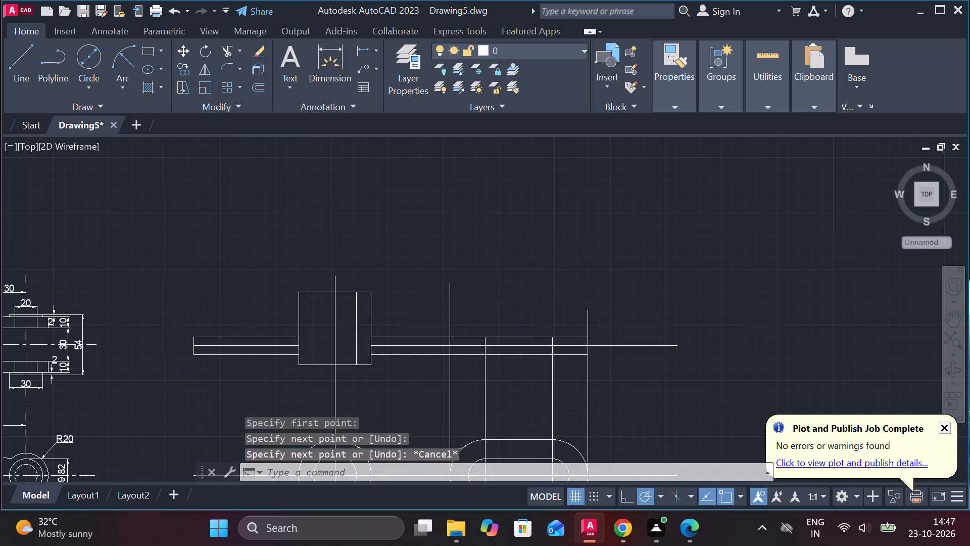
pyautogui.click(222, 48)
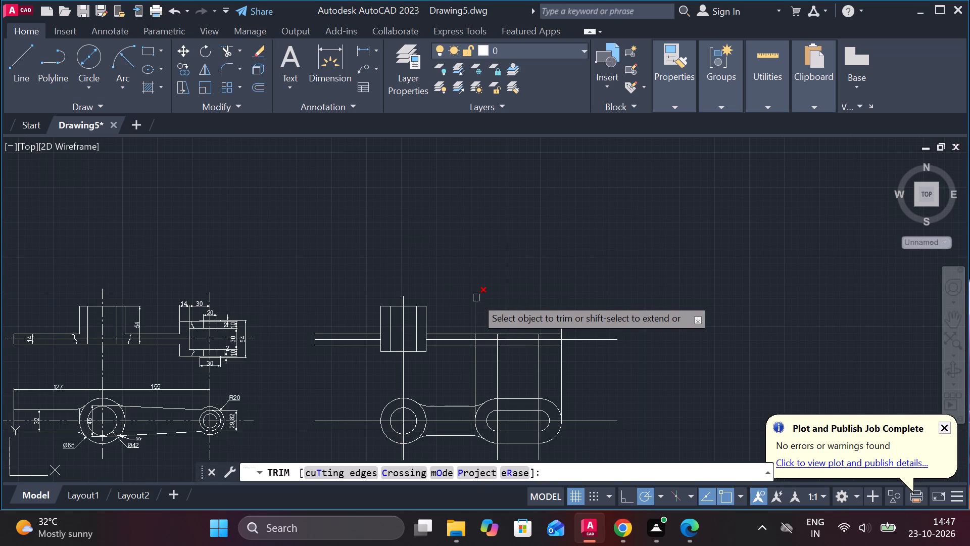
pyautogui.click(476, 298)
pyautogui.click(562, 317)
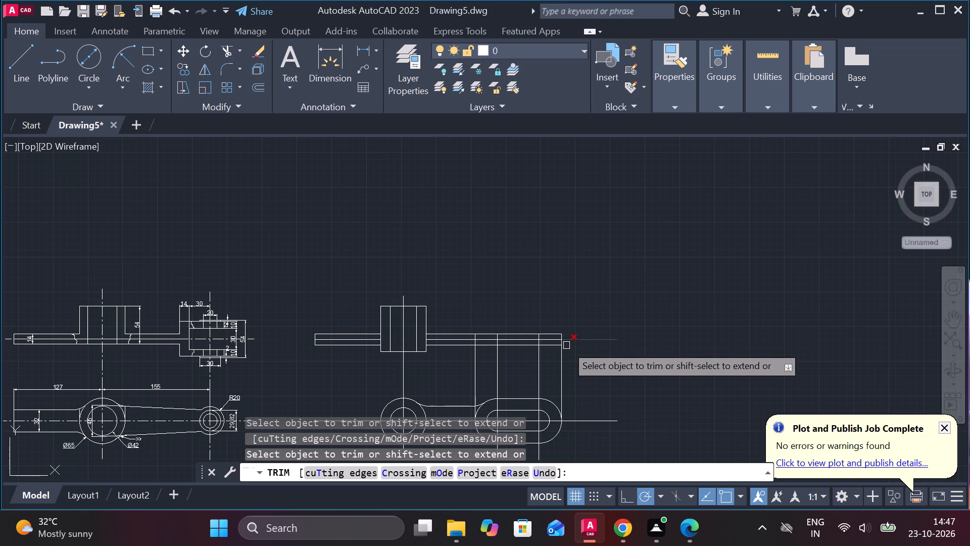
pyautogui.click(559, 374)
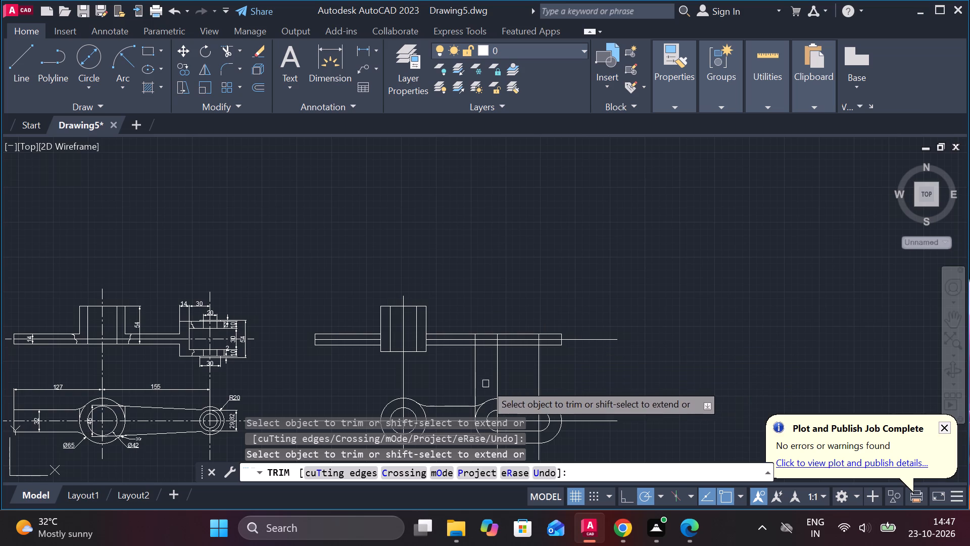
pyautogui.click(474, 384)
pyautogui.scroll(2, 474, 395)
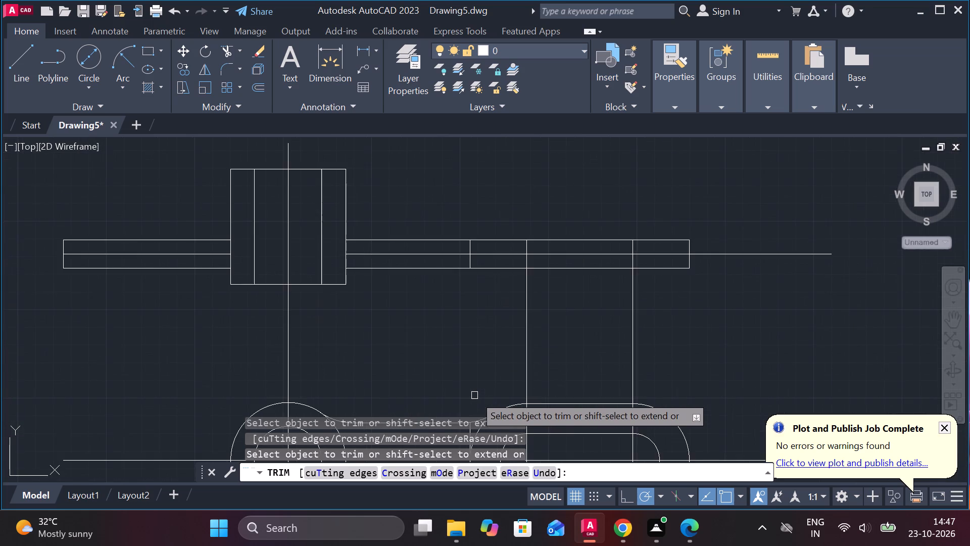
pyautogui.scroll(-4, 474, 395)
pyautogui.scroll(-3, 481, 303)
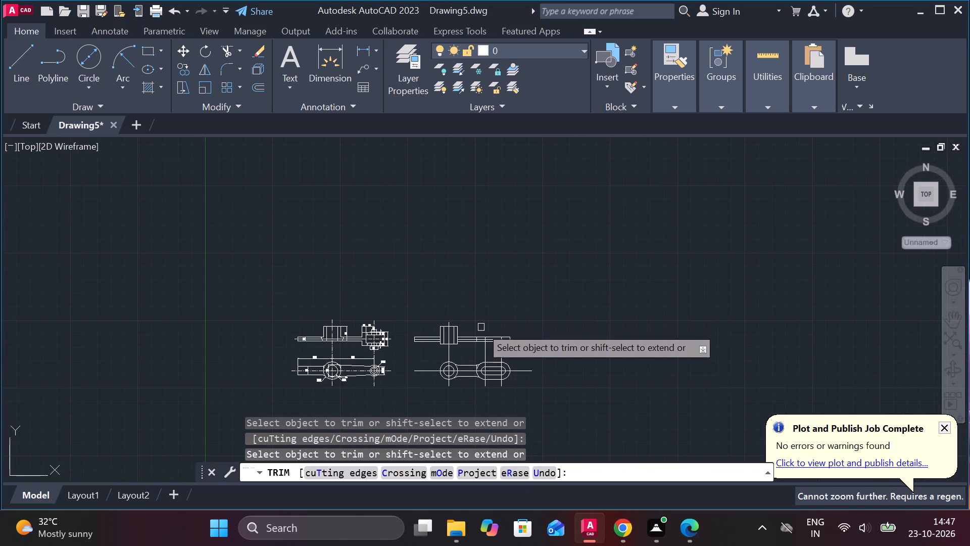
pyautogui.scroll(3, 474, 359)
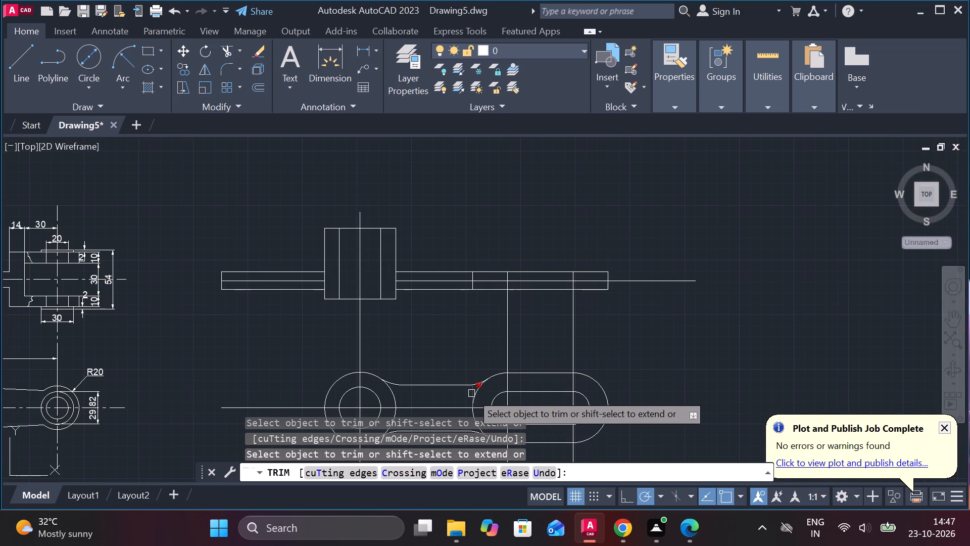
pyautogui.click(471, 393)
pyautogui.scroll(-2, 665, 326)
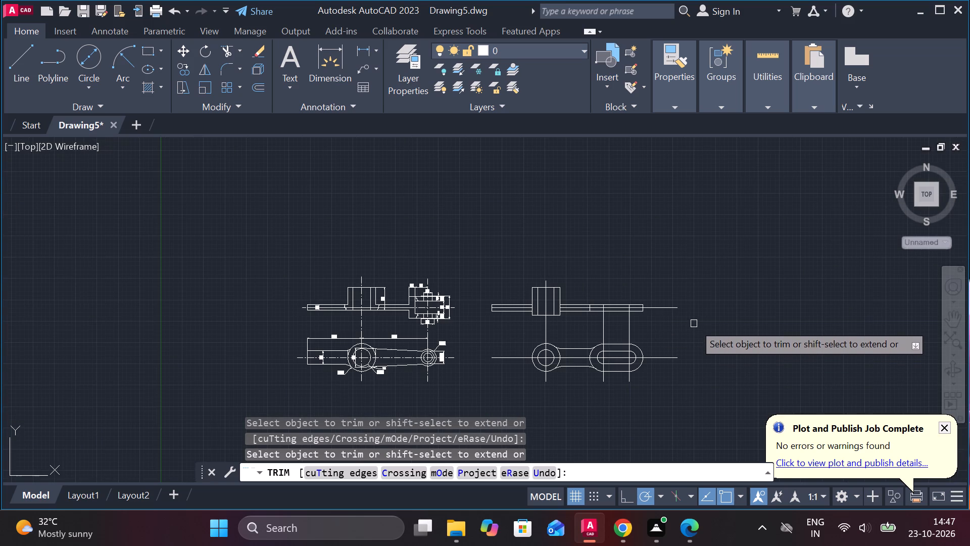
pyautogui.press('Escape')
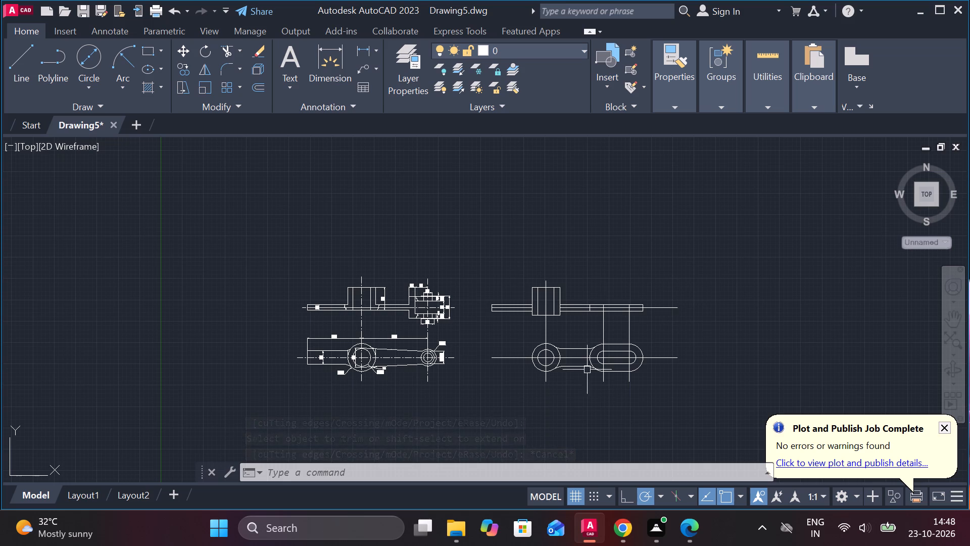
# Draw a horizontal line along the lower view's centre line from its free left end to the large circle's left quadrant.
pyautogui.scroll(2, 514, 375)
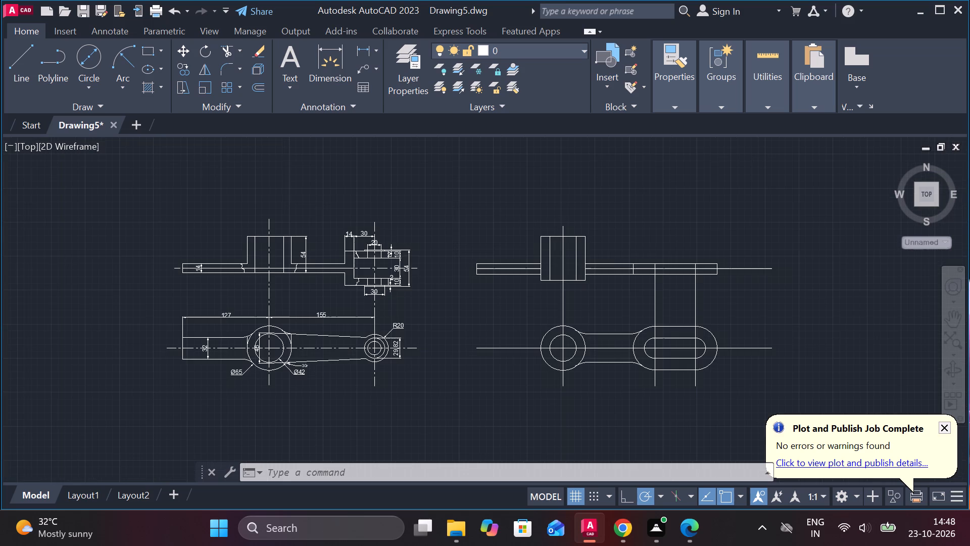
pyautogui.click(14, 53)
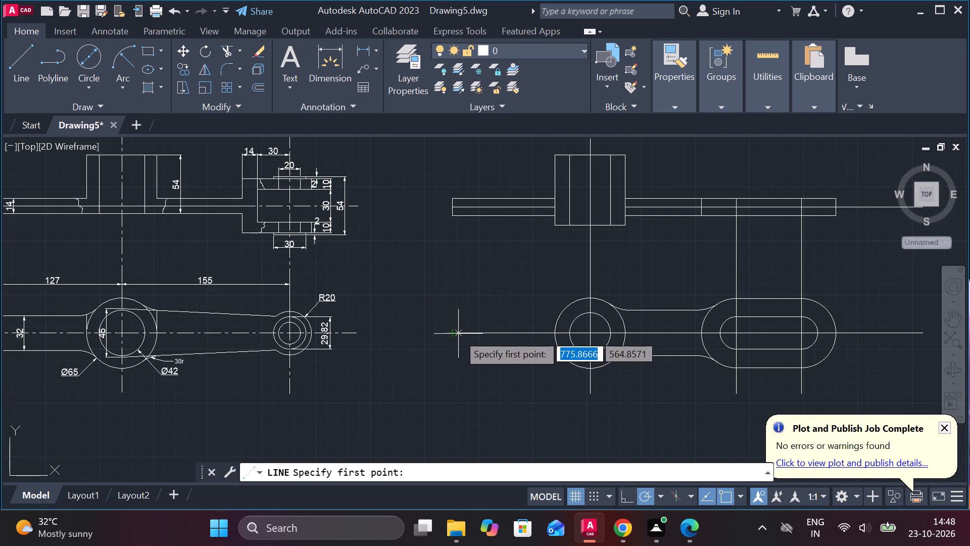
pyautogui.click(451, 334)
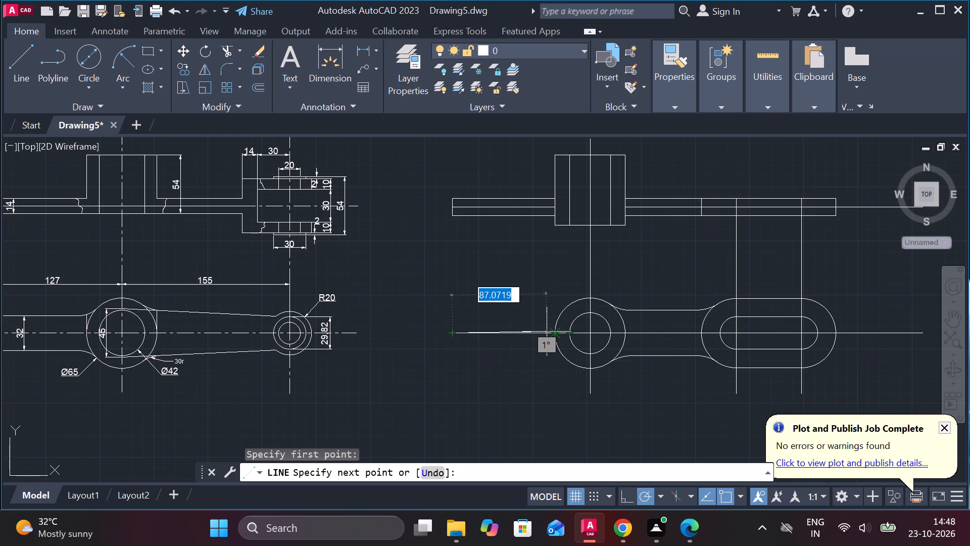
pyautogui.click(558, 336)
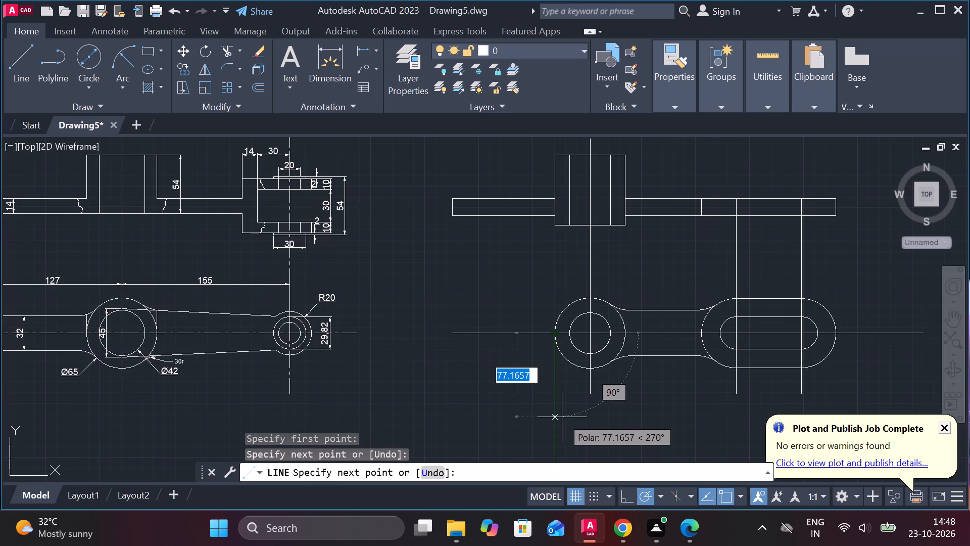
pyautogui.press('Escape')
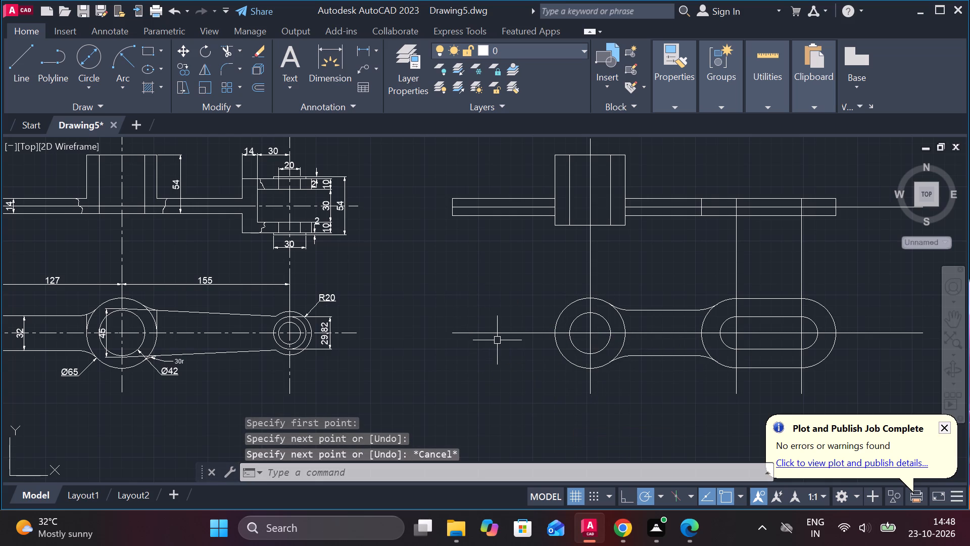
# Move the new horizontal line 16 upward from the lower view's centre line.
pyautogui.click(502, 336)
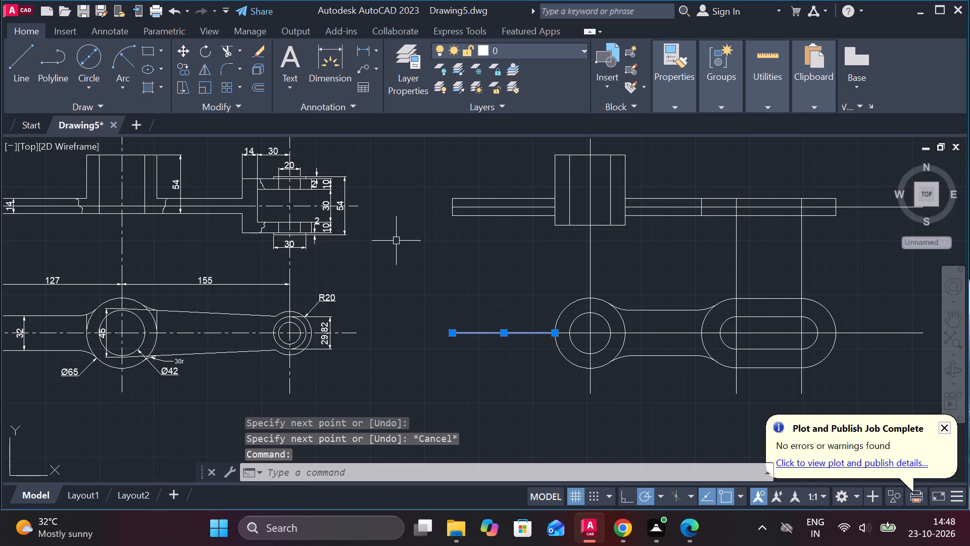
pyautogui.press('m')
pyautogui.press('Return')
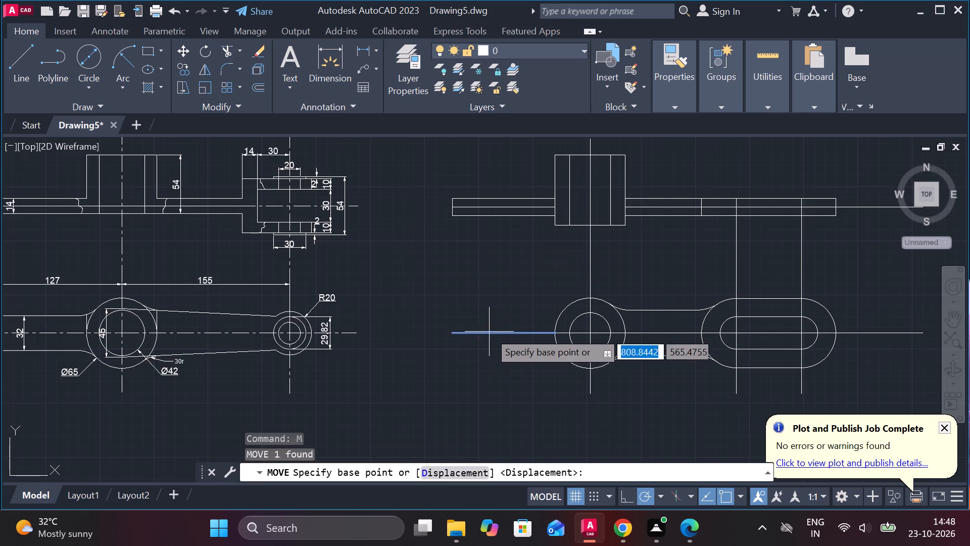
pyautogui.click(506, 332)
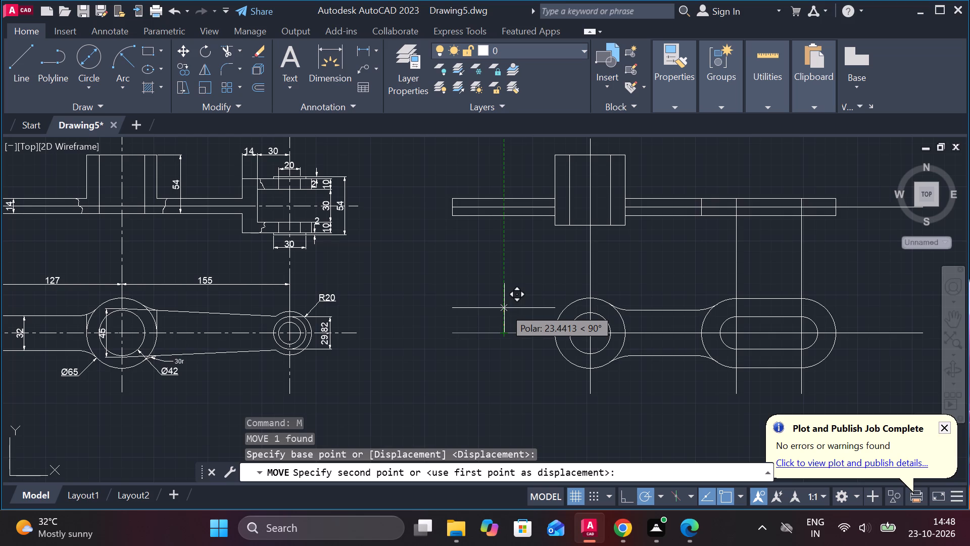
pyautogui.press('1')
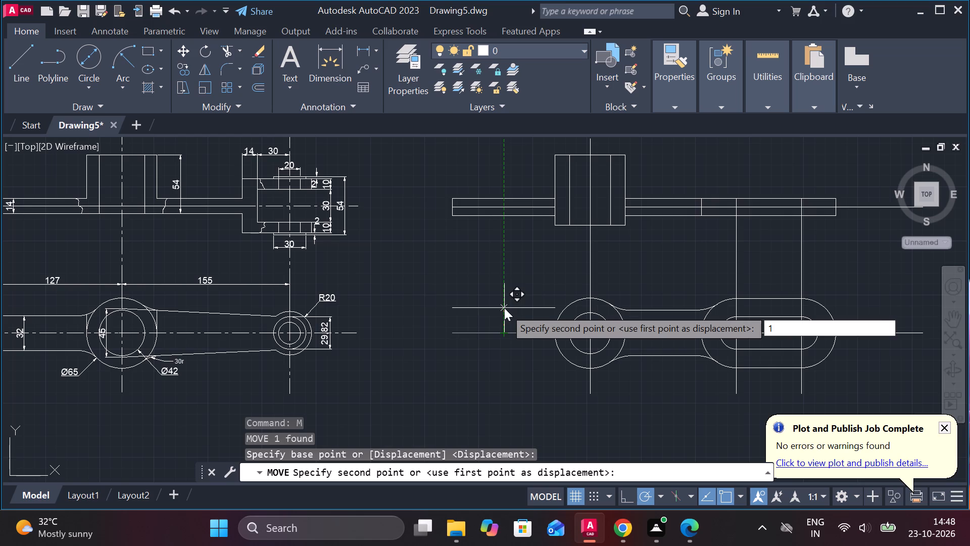
pyautogui.press('6')
pyautogui.press('Return')
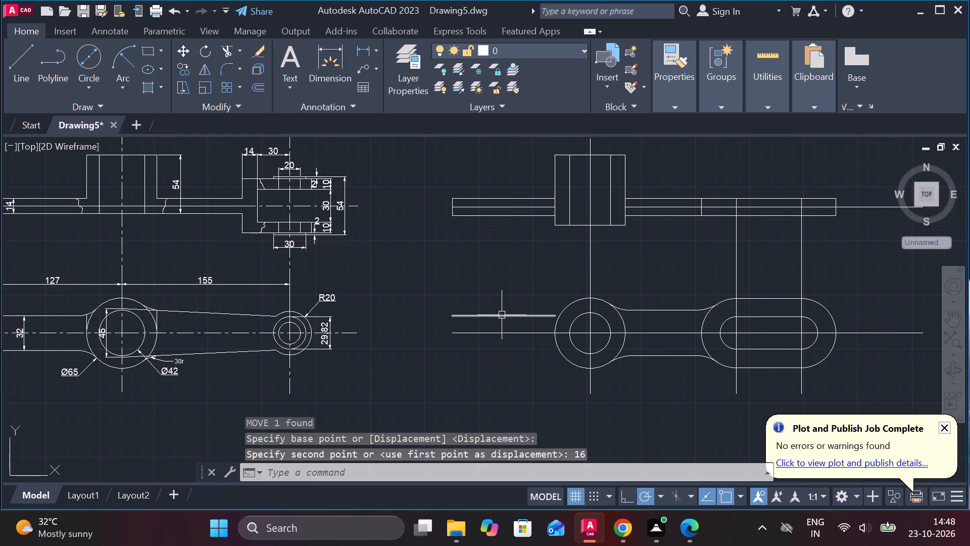
# Copy the raised horizontal line 32 downward to form the left arm's lower edge.
pyautogui.click(502, 315)
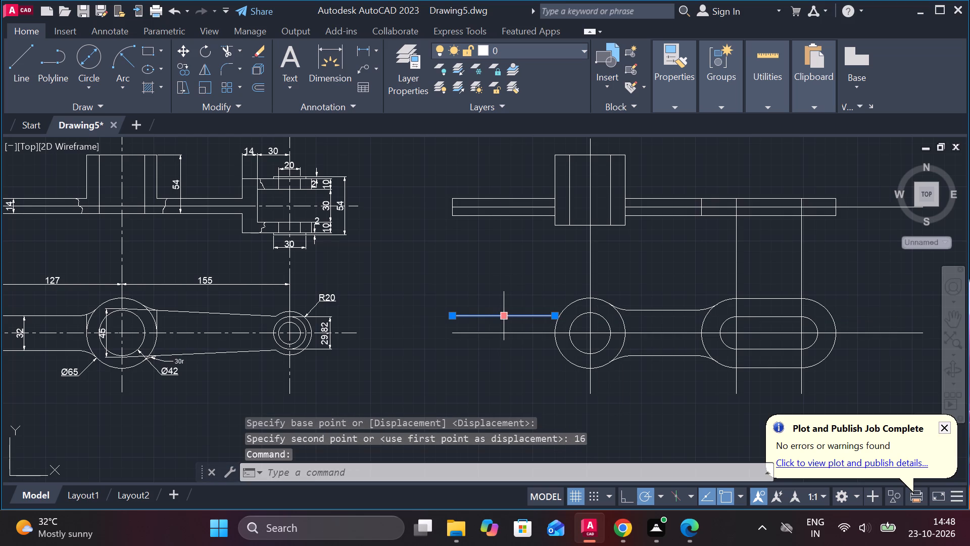
pyautogui.write('co')
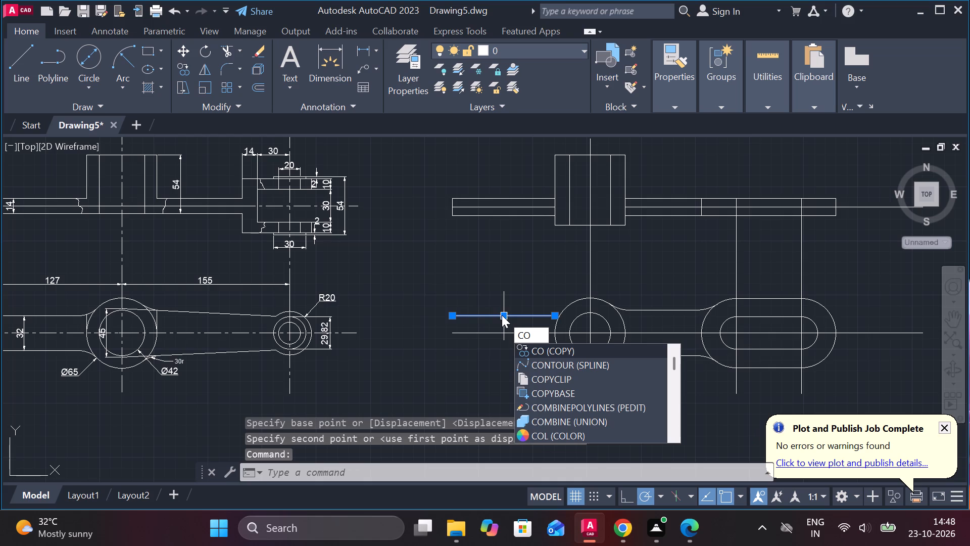
pyautogui.press('Return')
pyautogui.click(502, 315)
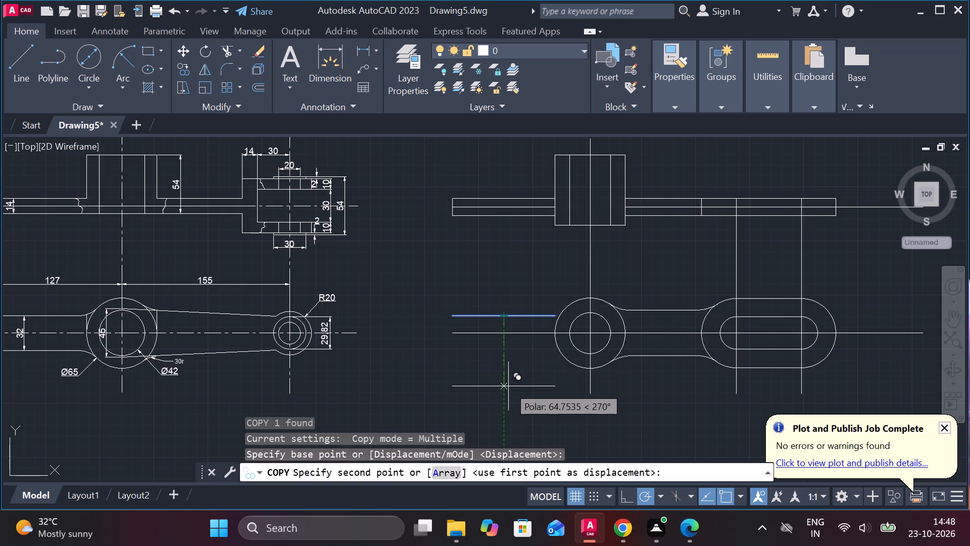
pyautogui.write('32')
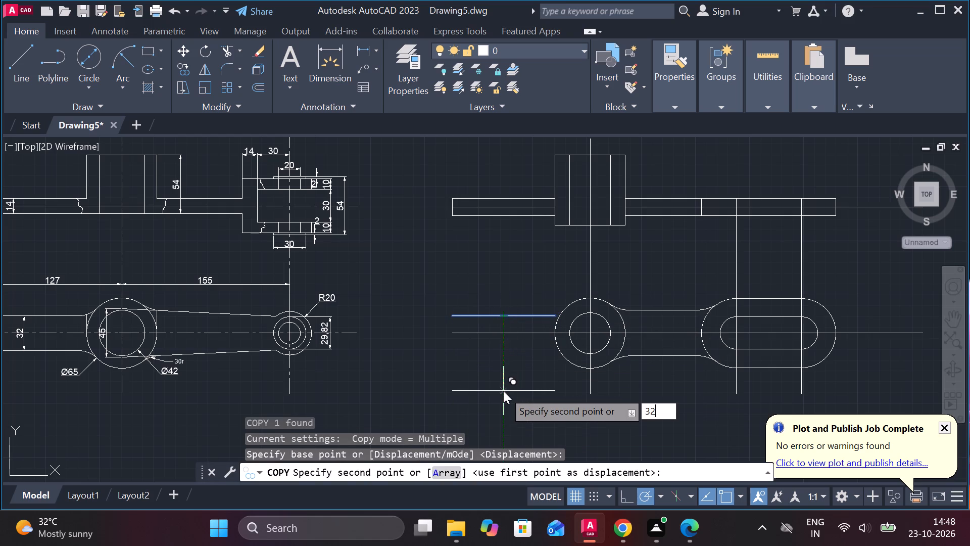
pyautogui.press('Return')
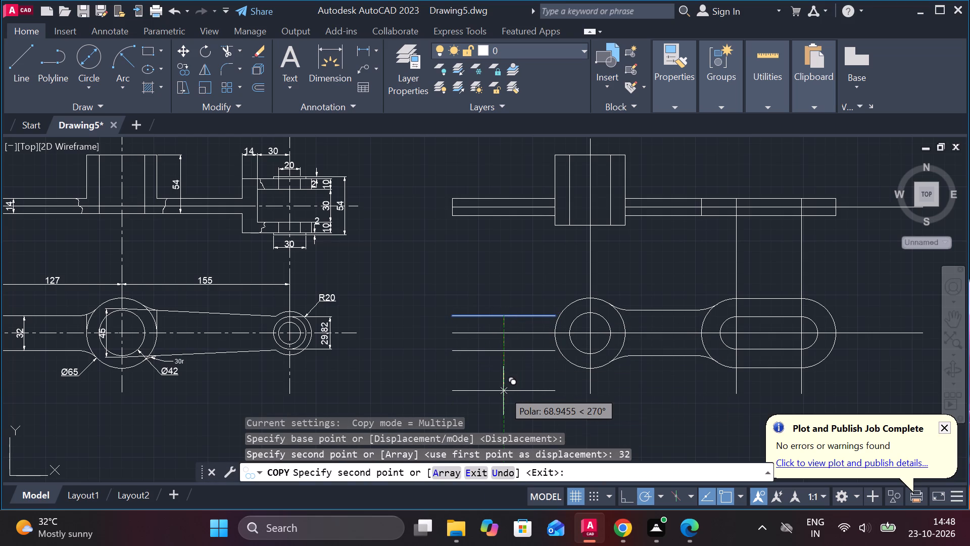
pyautogui.press('Escape')
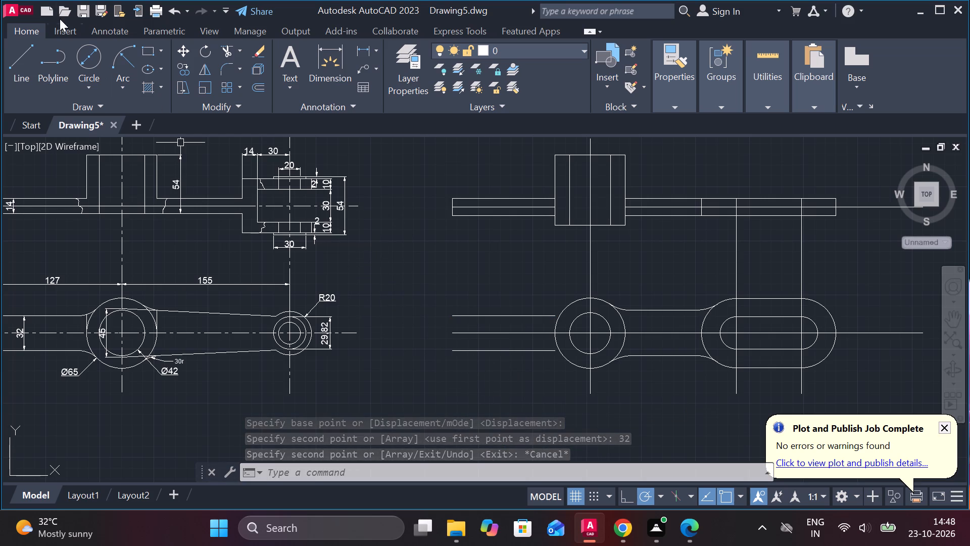
# Draw a vertical line closing the left arm's free end between its upper and lower edges in the lower view.
pyautogui.click(21, 65)
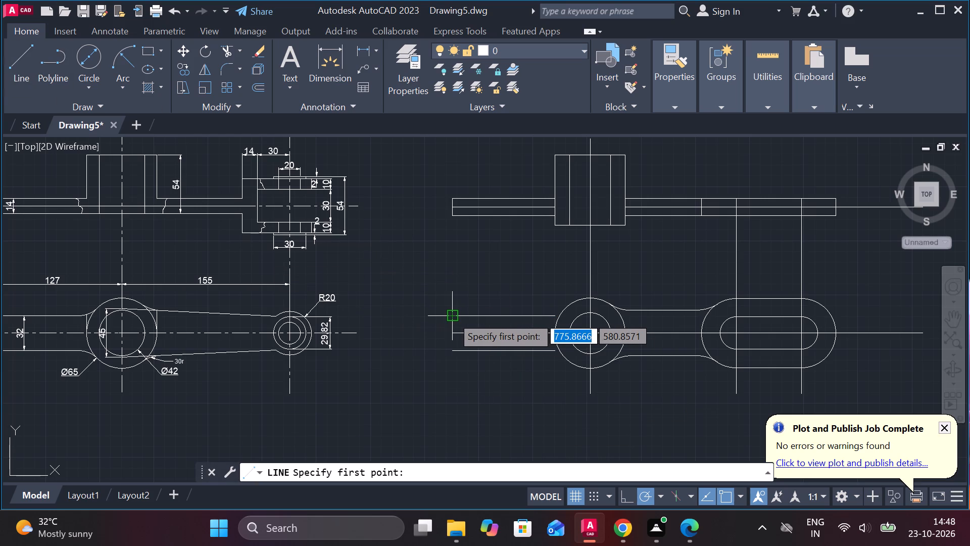
pyautogui.click(452, 316)
pyautogui.click(453, 353)
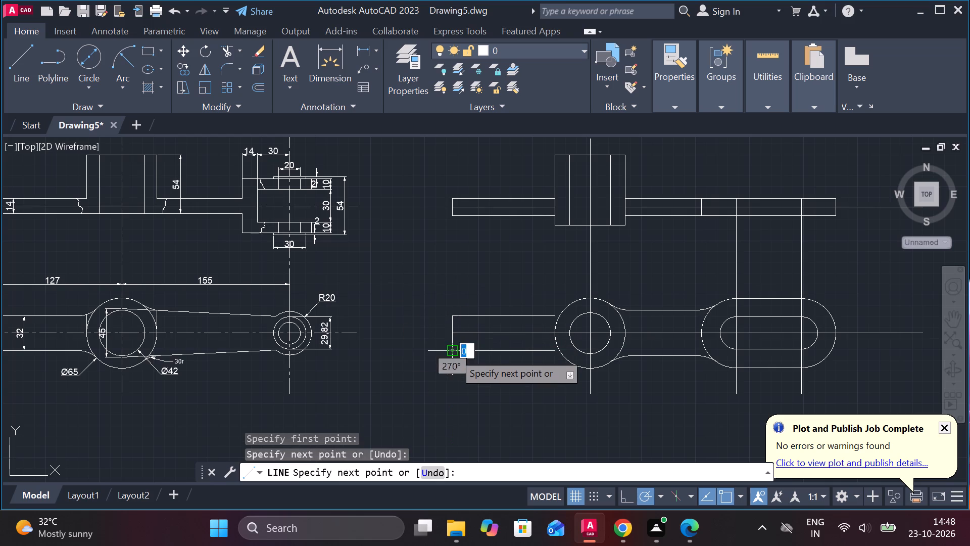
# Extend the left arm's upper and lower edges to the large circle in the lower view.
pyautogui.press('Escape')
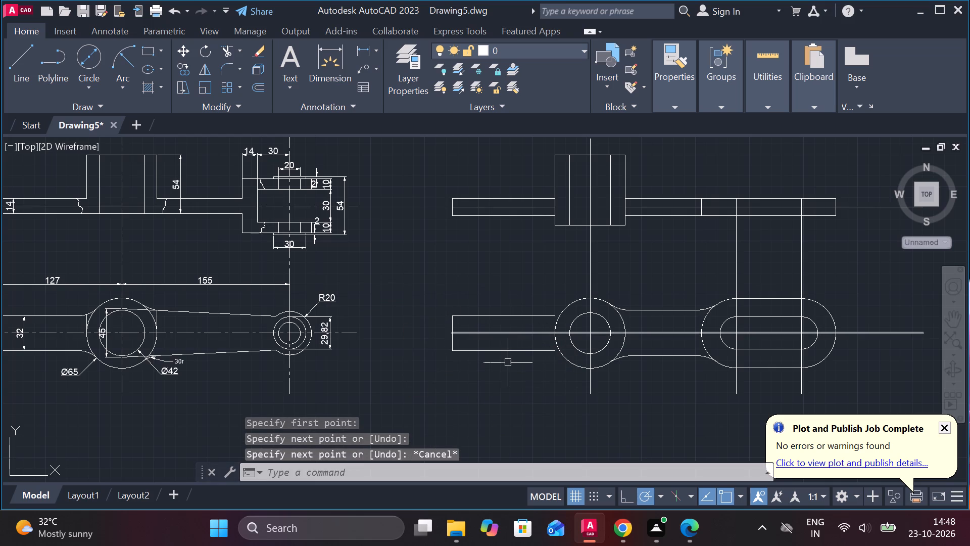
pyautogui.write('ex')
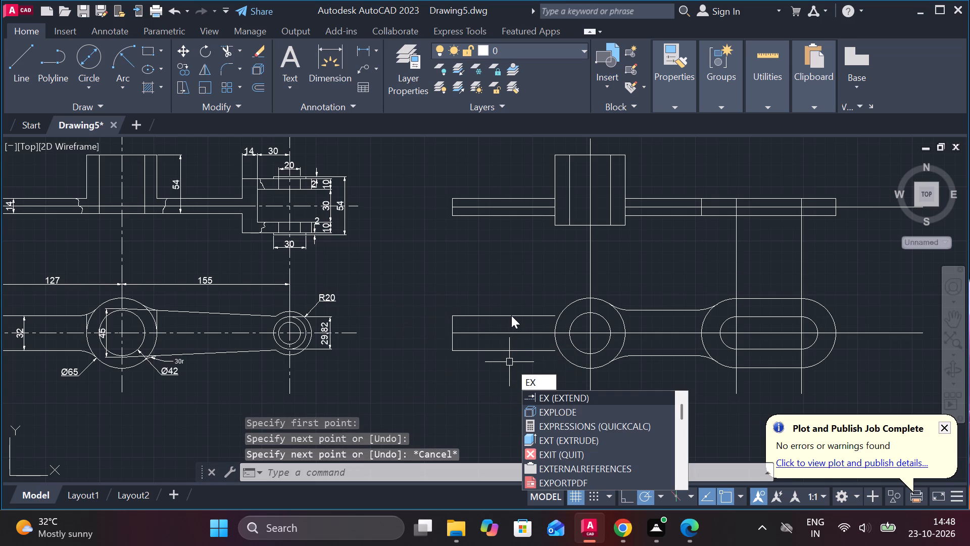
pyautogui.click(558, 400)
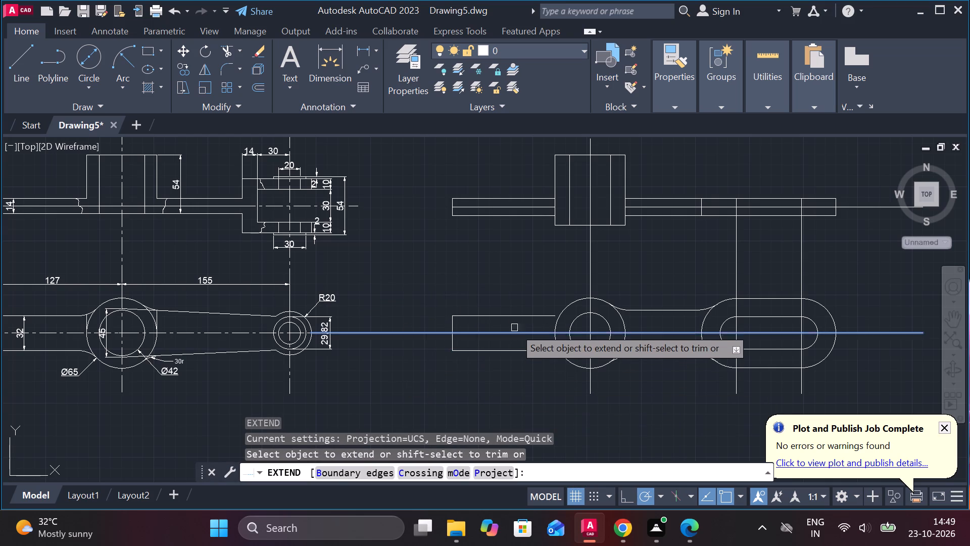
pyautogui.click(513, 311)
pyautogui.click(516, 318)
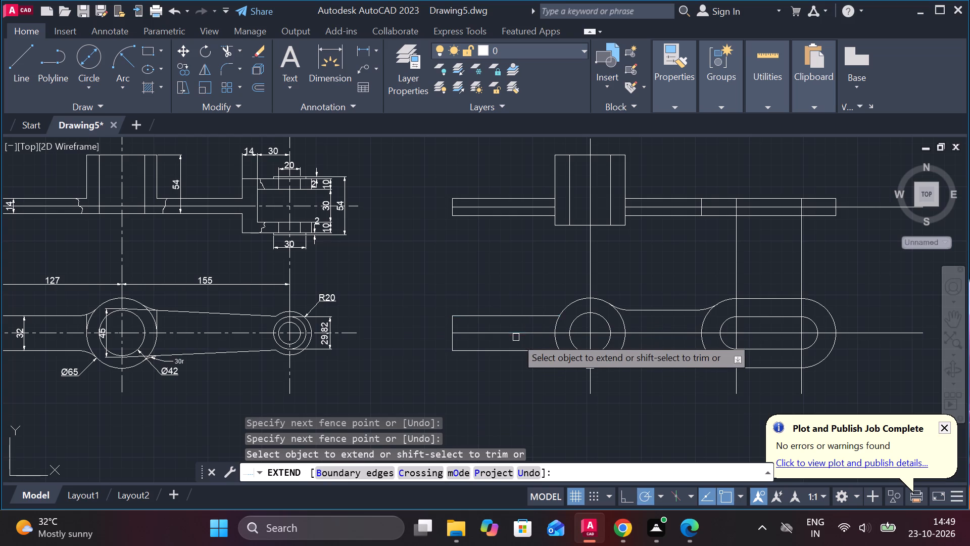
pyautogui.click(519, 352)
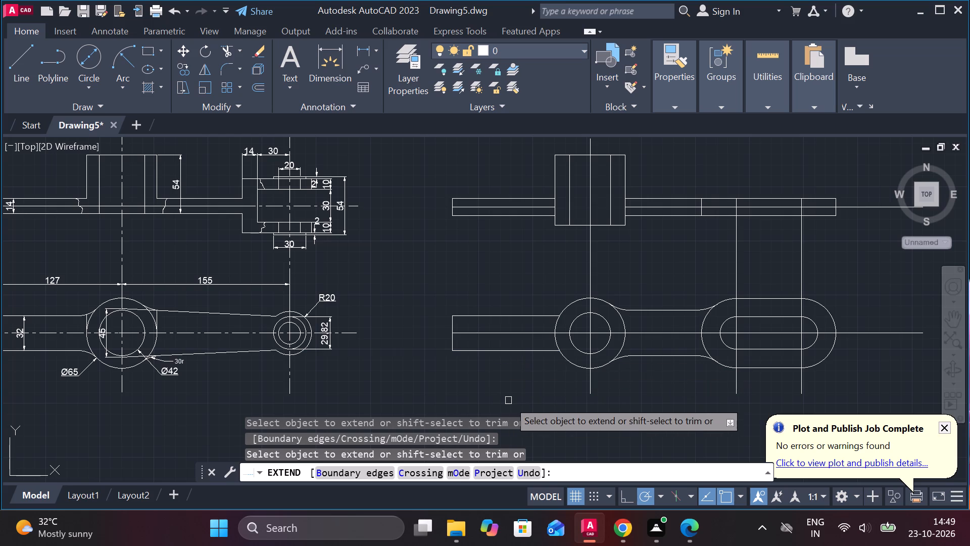
# Undo the left arm's edge extensions, end line, copied lower edge and the upward move of its horizontal line.
pyautogui.hotkey('ctrl', 'z')
pyautogui.hotkey('ctrl', 'z')
pyautogui.hotkey('ctrl', 'z')
pyautogui.hotkey('ctrl', 'z')
pyautogui.hotkey('ctrl', 'z')
pyautogui.hotkey('ctrl', 'z')
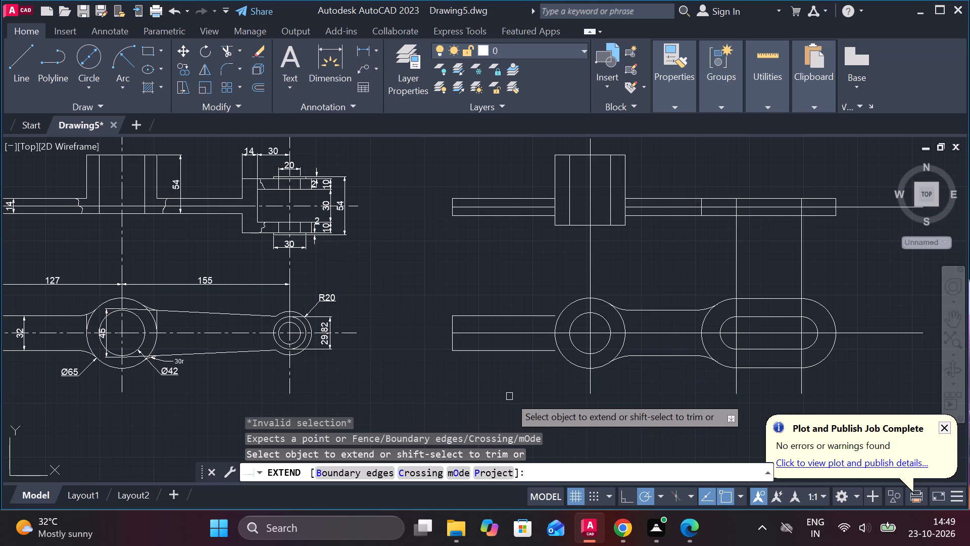
pyautogui.hotkey('ctrl', 'z')
pyautogui.hotkey('ctrl', 'z')
pyautogui.press('Escape')
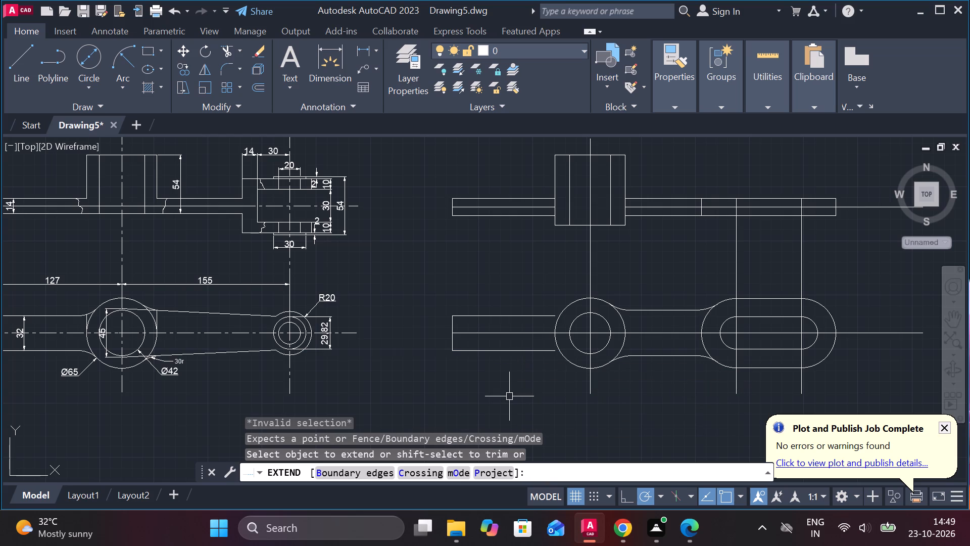
pyautogui.hotkey('ctrl', 'z')
pyautogui.hotkey('ctrl', 'z')
pyautogui.hotkey('ctrl', 'z')
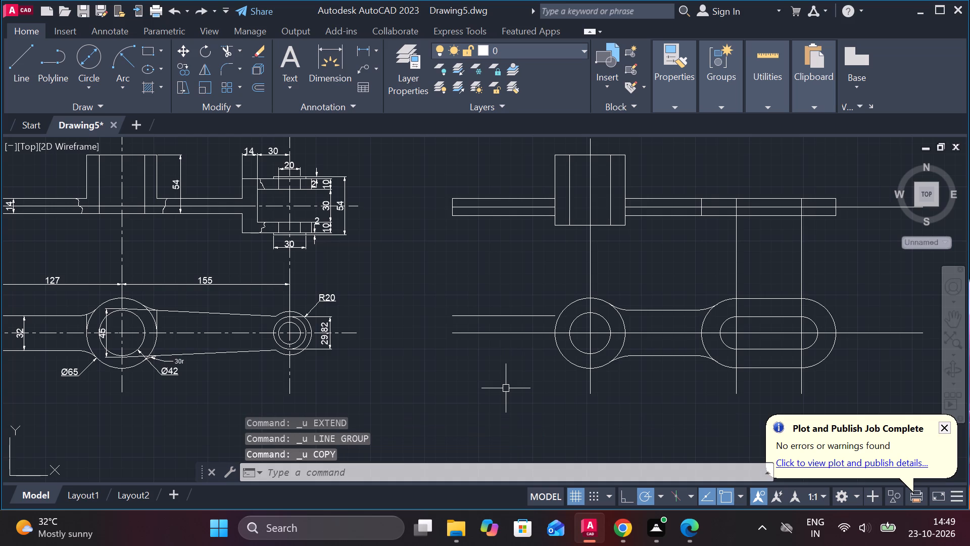
pyautogui.hotkey('ctrl', 'z')
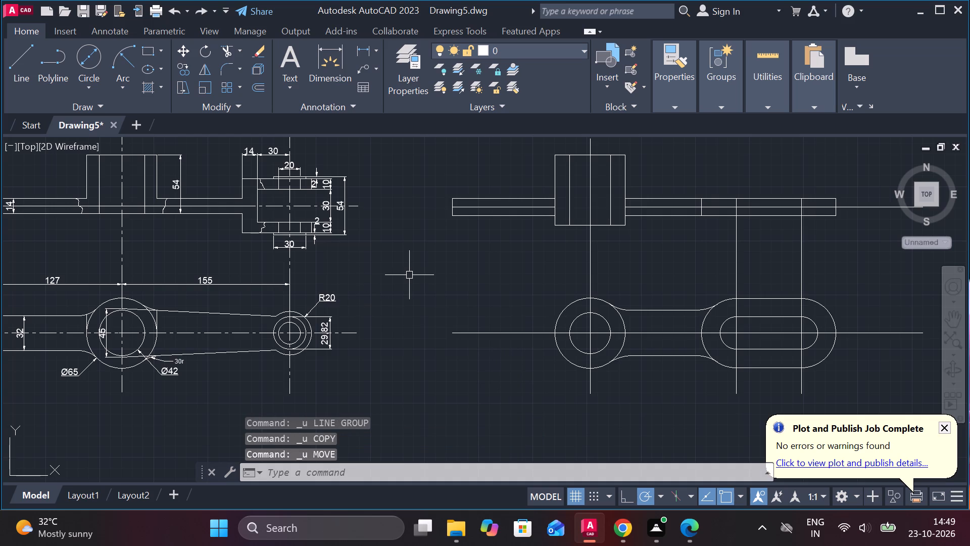
pyautogui.press('Escape')
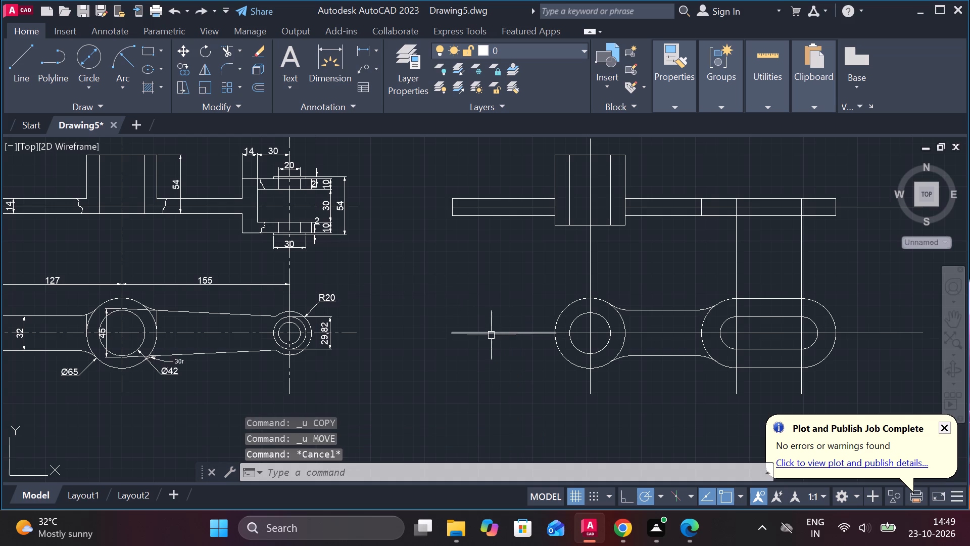
# Move the left arm's horizontal line 25 downward from the lower view's centre line.
pyautogui.click(496, 333)
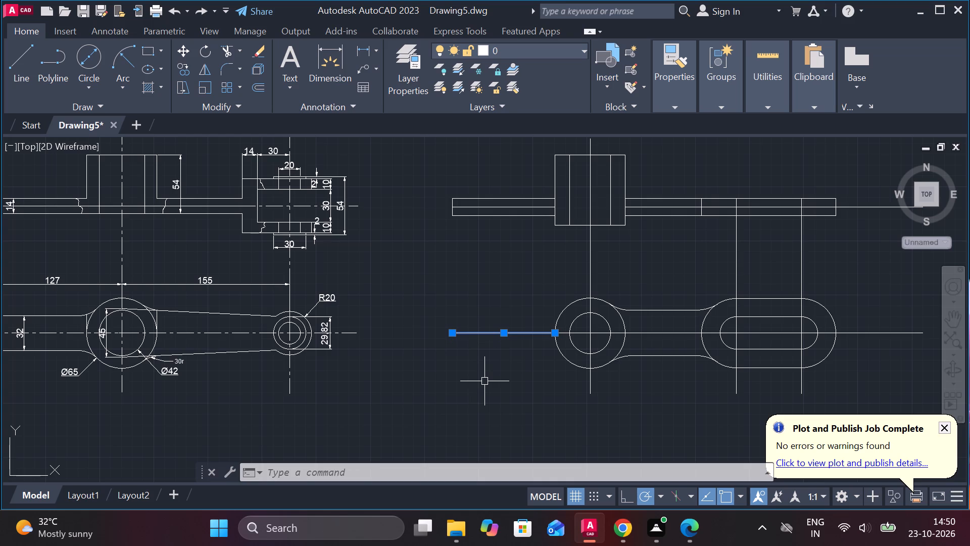
pyautogui.press('m')
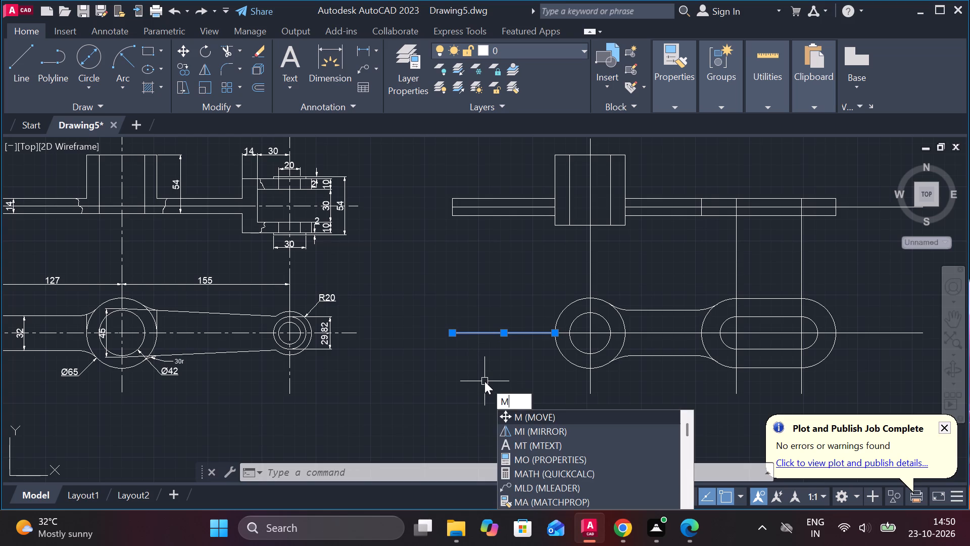
pyautogui.press('Return')
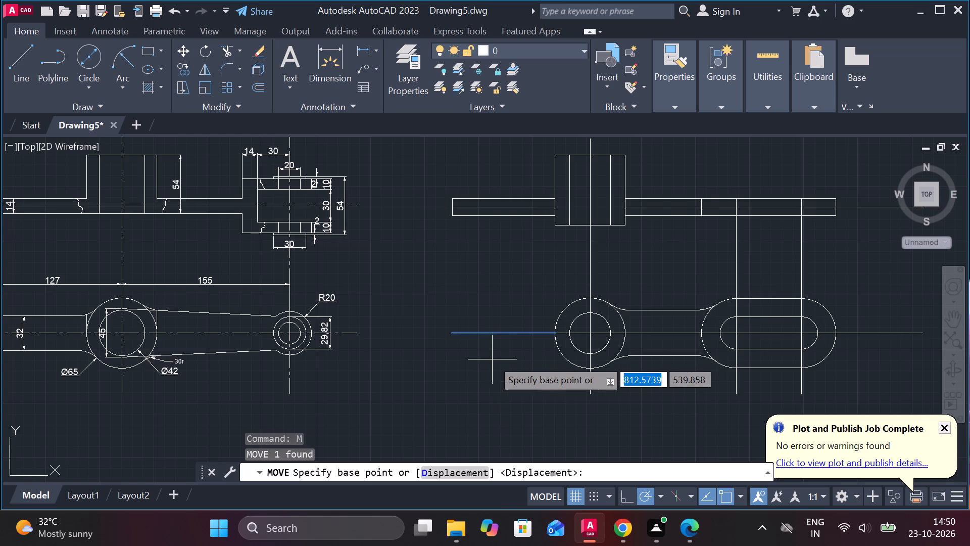
pyautogui.click(505, 337)
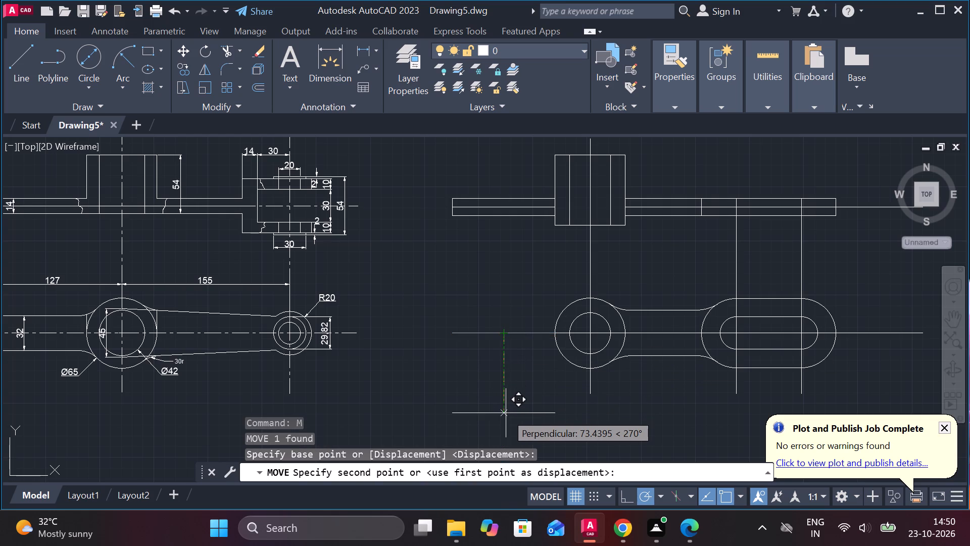
pyautogui.press('2')
pyautogui.press('5')
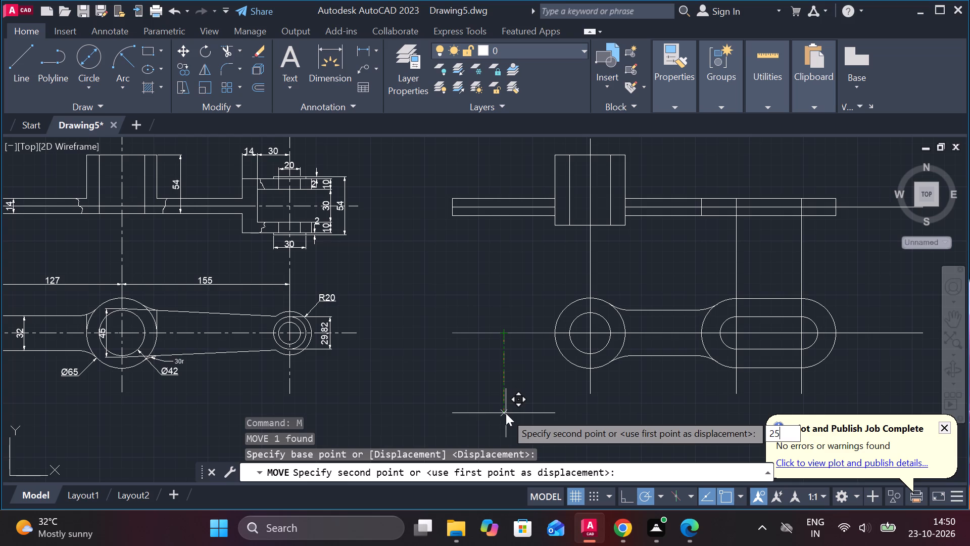
pyautogui.press('Return')
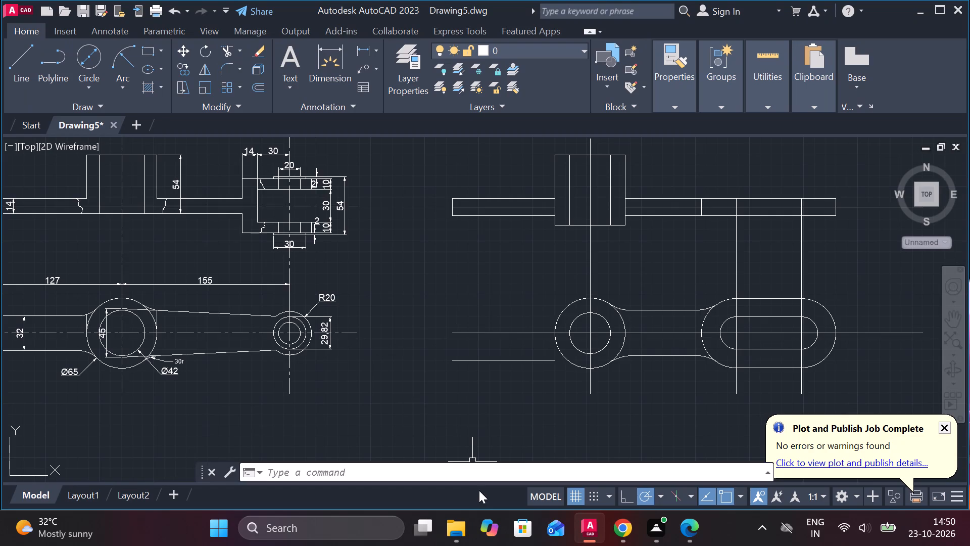
# Copy the vertical centre line through the large circle 107 to the left.
pyautogui.click(593, 277)
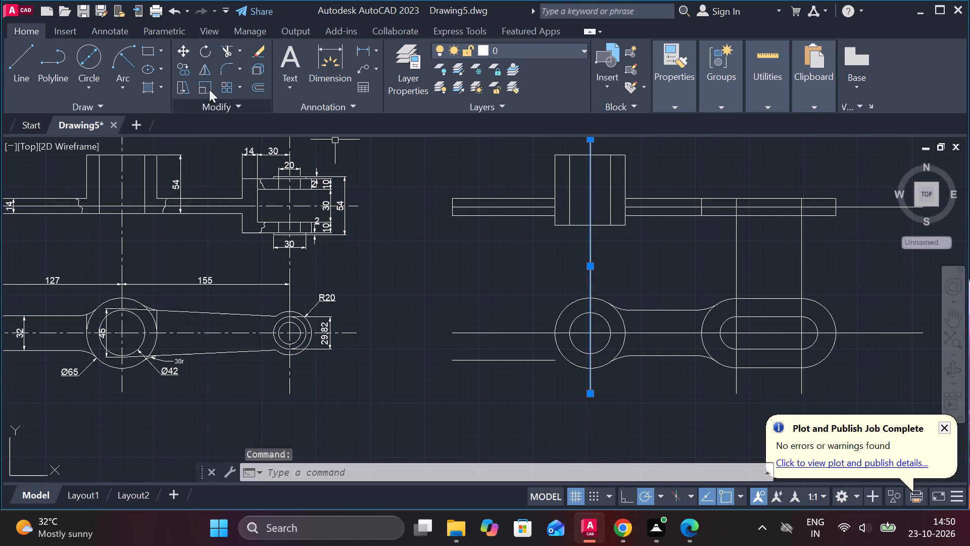
pyautogui.click(181, 64)
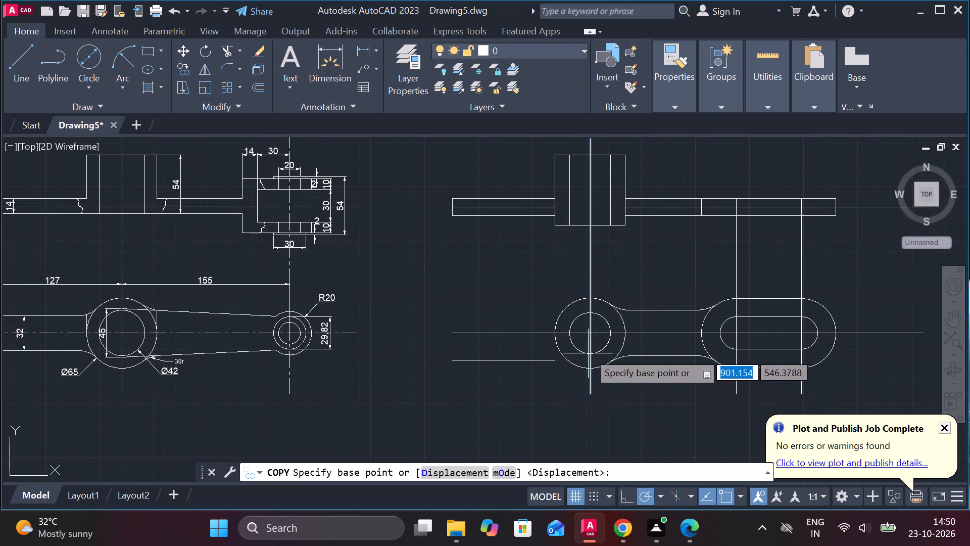
pyautogui.click(595, 332)
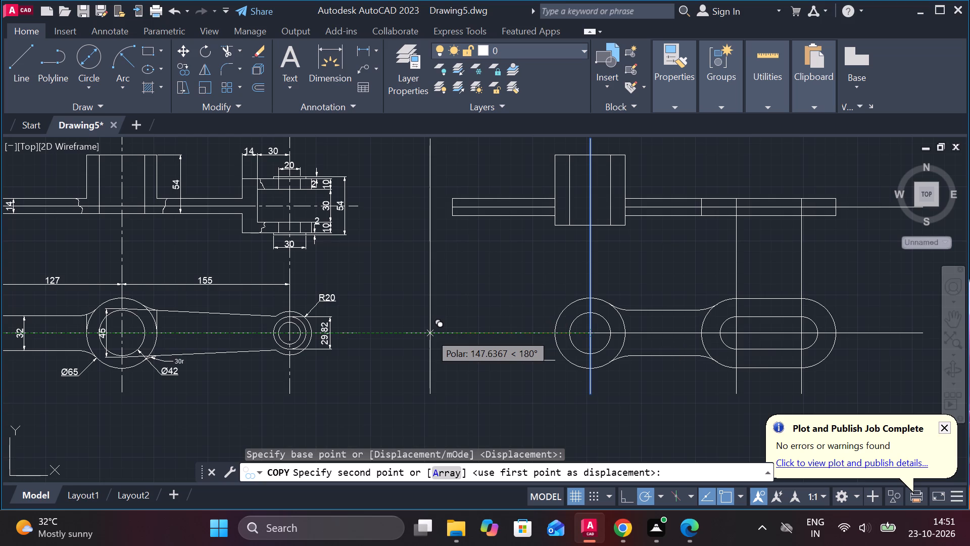
pyautogui.press('1')
pyautogui.press('0')
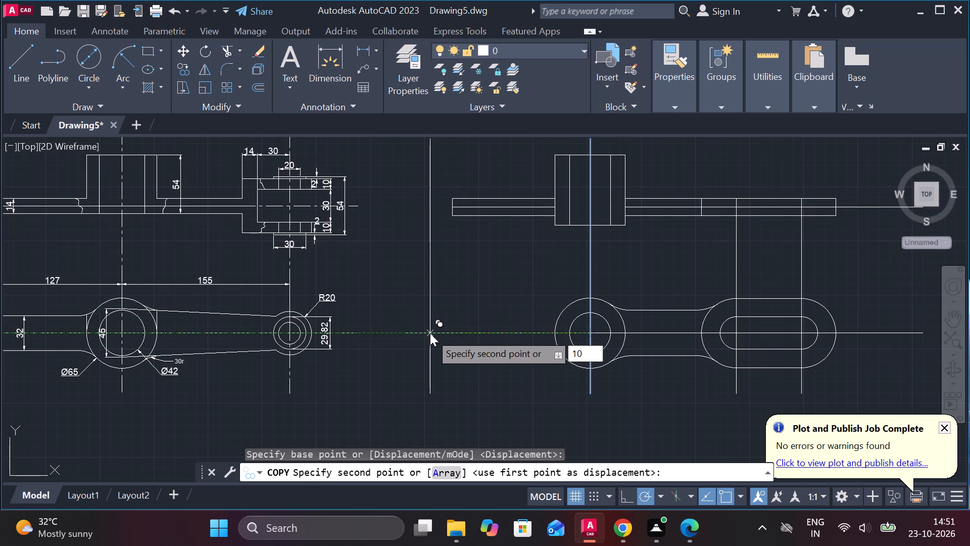
pyautogui.press('7')
pyautogui.press('Return')
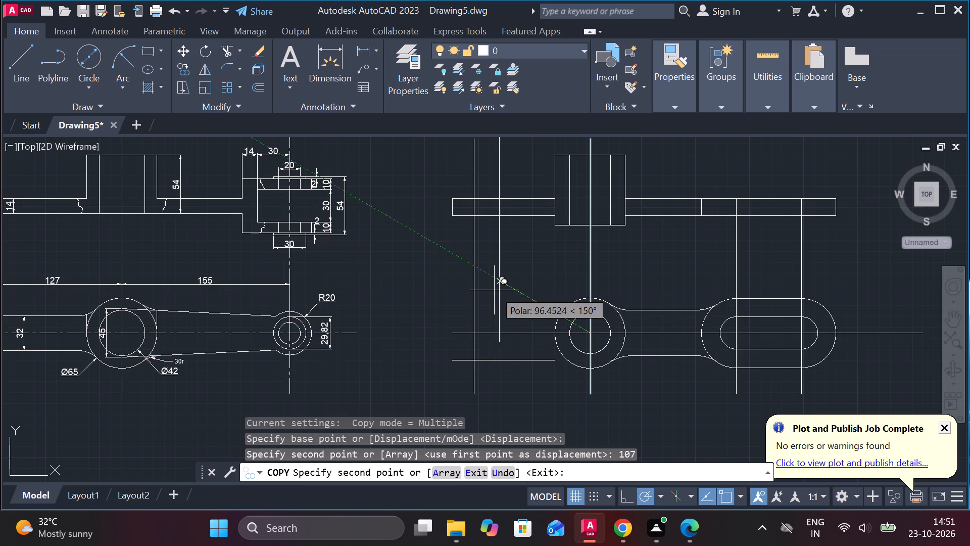
pyautogui.press('Escape')
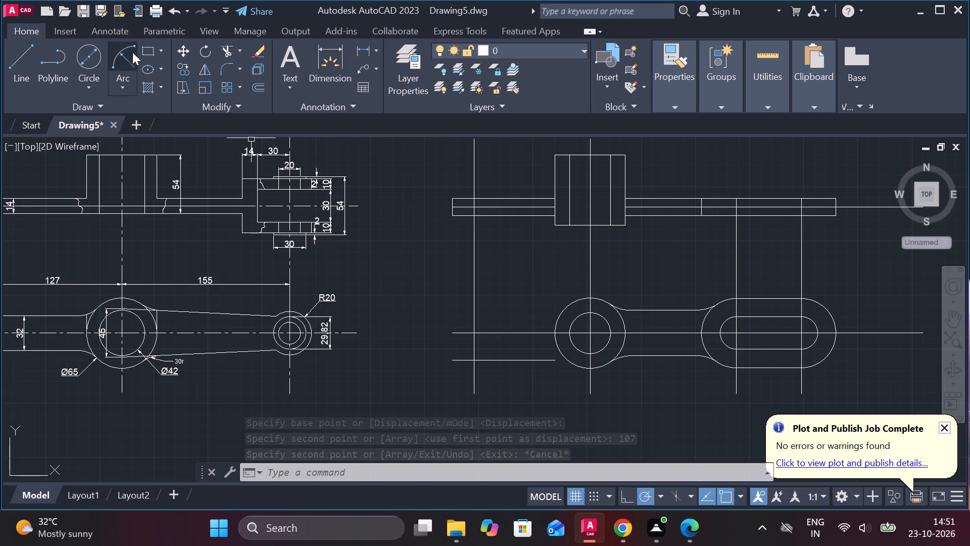
# Draw a 42 diameter circle centred where the copied vertical line crosses the lowered horizontal line.
pyautogui.click(88, 58)
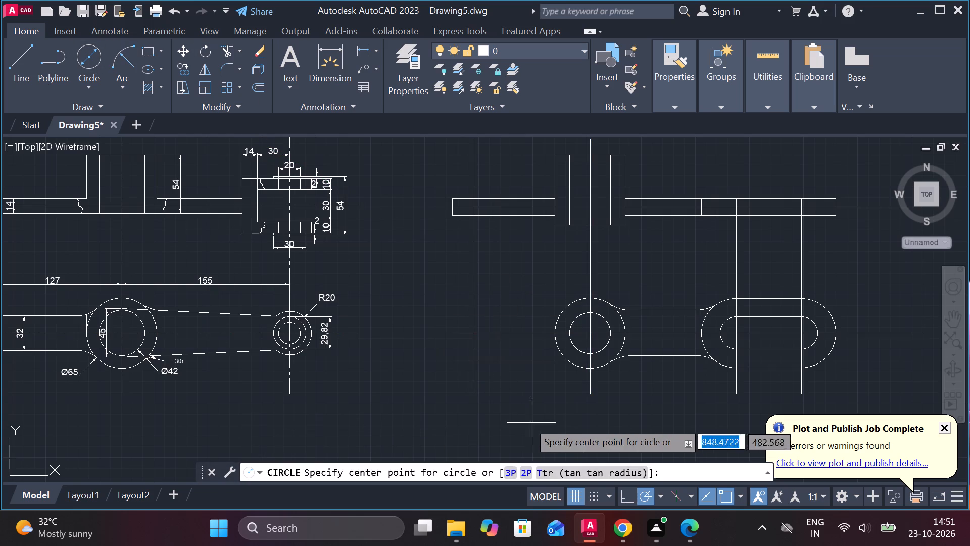
pyautogui.scroll(3, 479, 360)
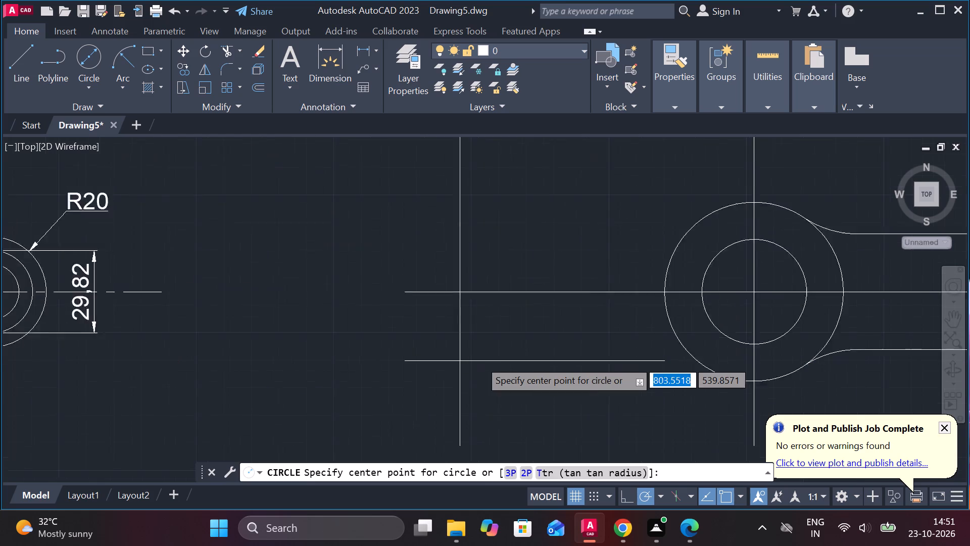
pyautogui.click(449, 362)
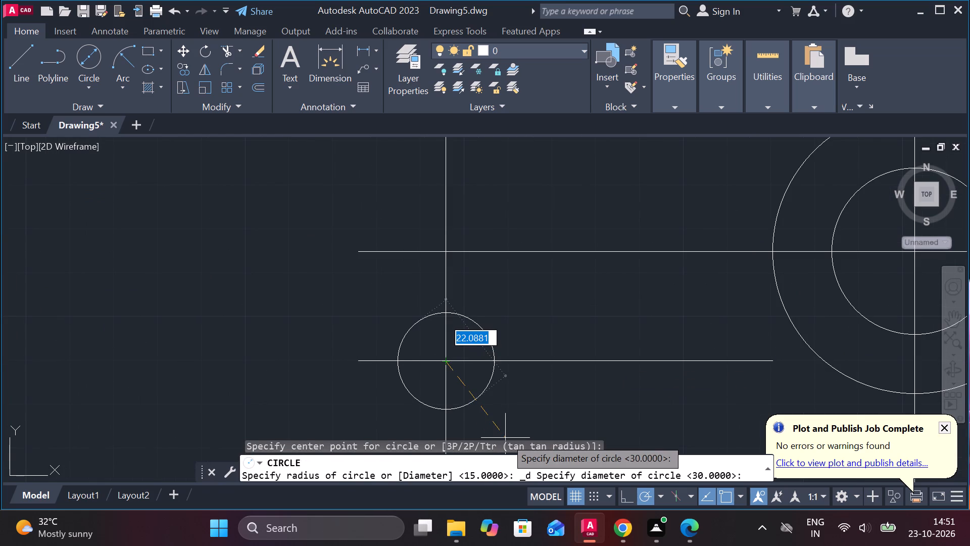
pyautogui.press('4')
pyautogui.press('2')
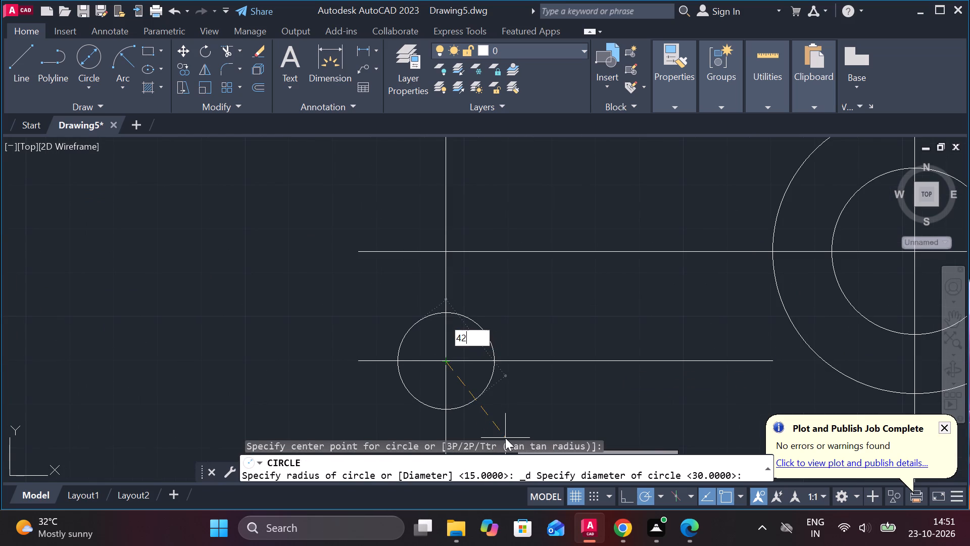
pyautogui.press('Return')
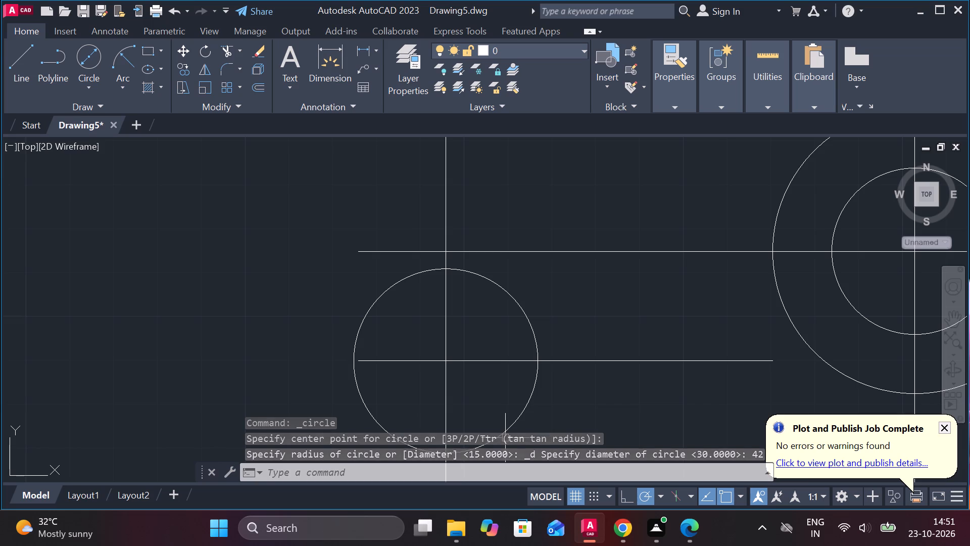
# Draw a concentric 22 diameter circle inside the 42 diameter circle.
pyautogui.click(85, 58)
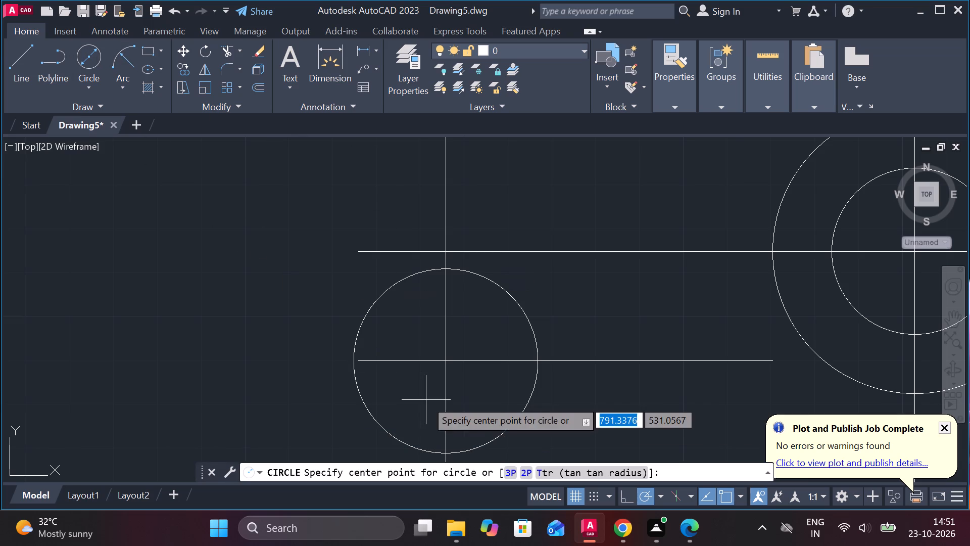
pyautogui.click(448, 361)
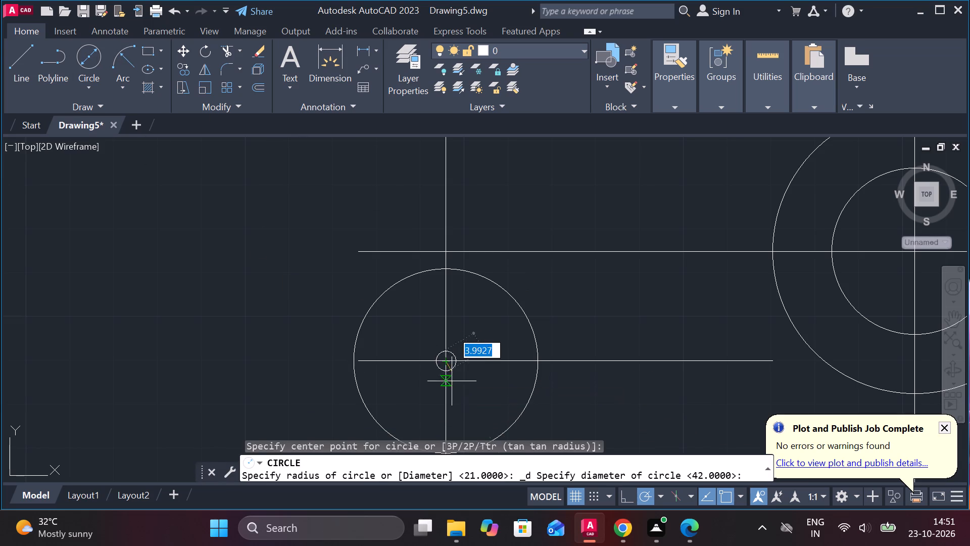
pyautogui.write('22')
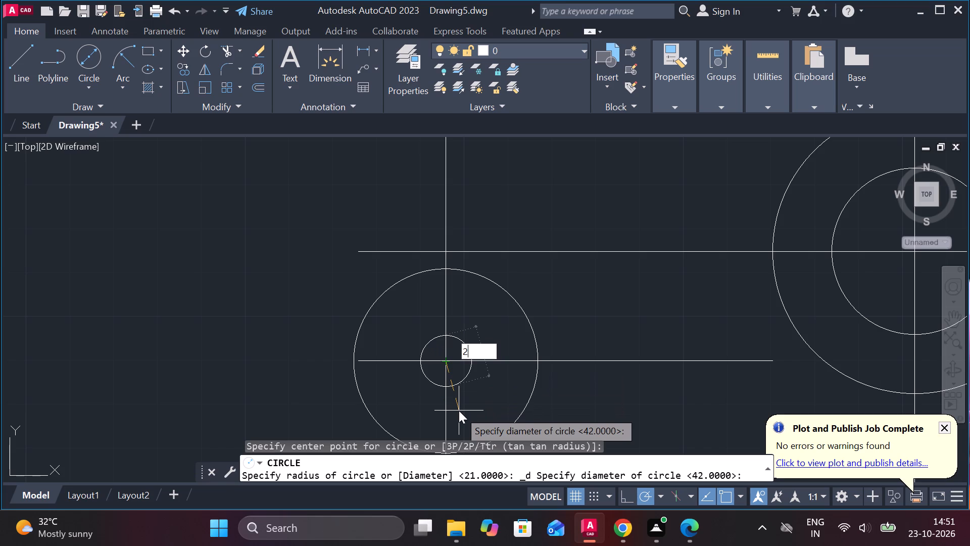
pyautogui.press('Return')
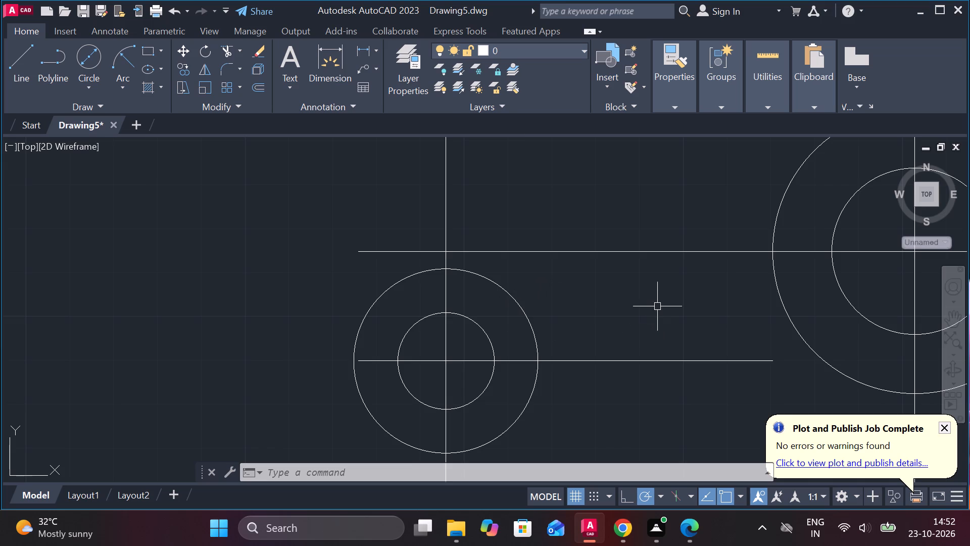
# Draw a horizontal line along the lower view's centre line from its free left end to the large circle's left quadrant.
pyautogui.scroll(-2, 657, 307)
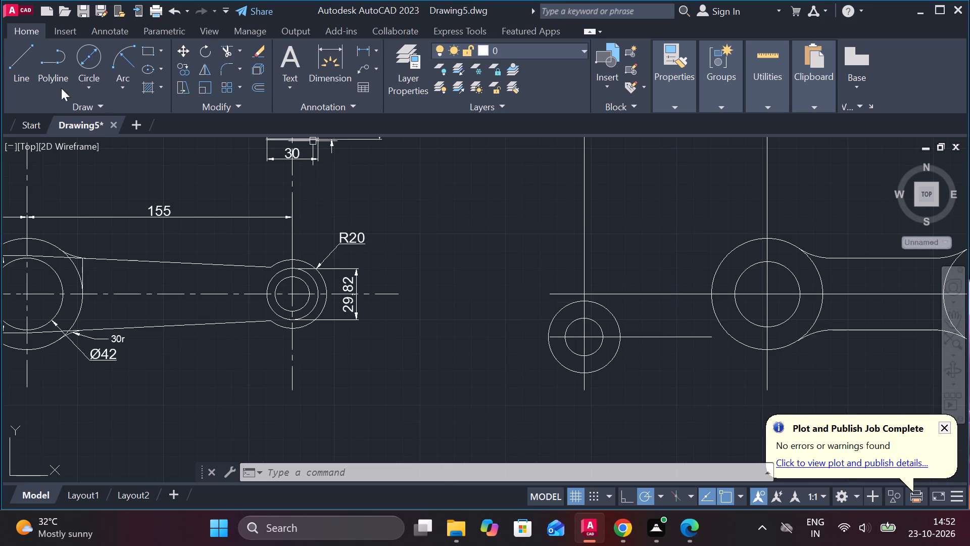
pyautogui.click(13, 62)
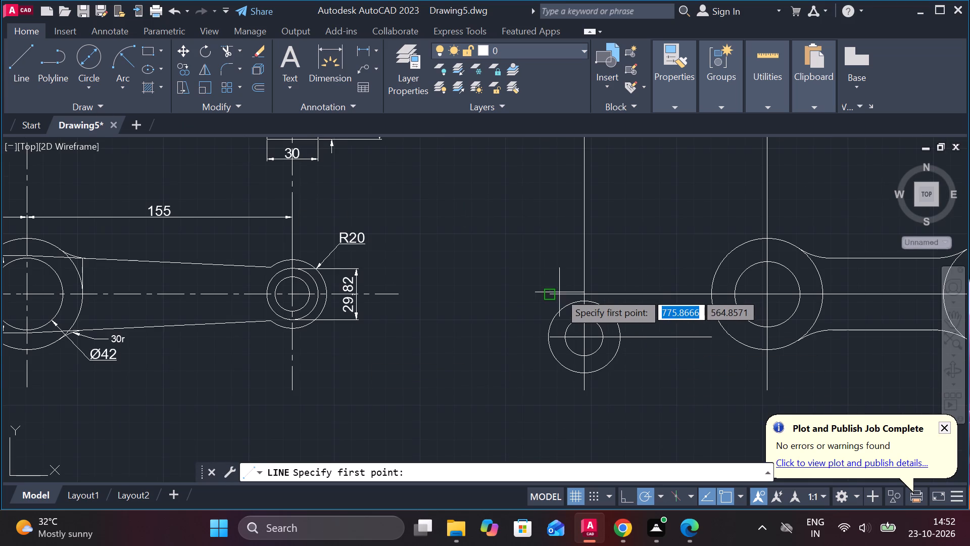
pyautogui.click(555, 293)
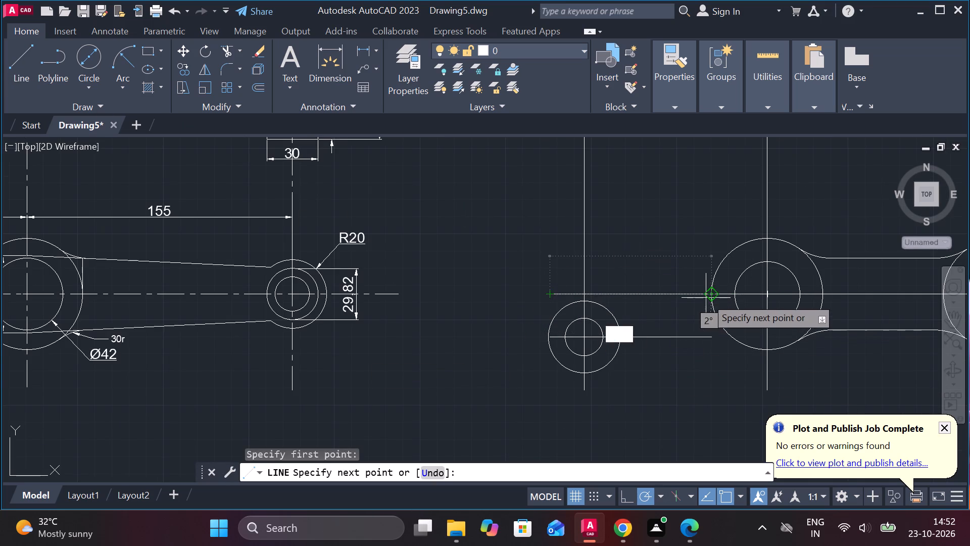
pyautogui.click(710, 291)
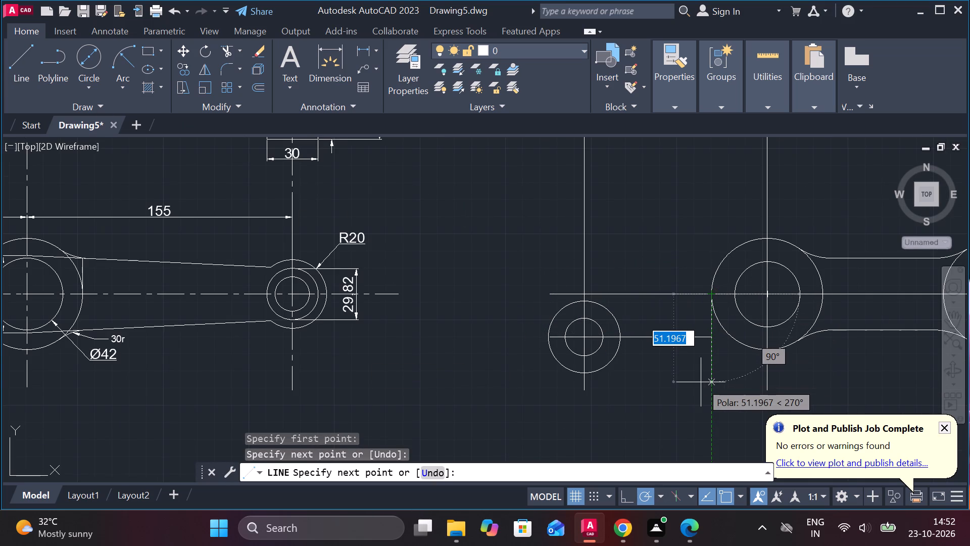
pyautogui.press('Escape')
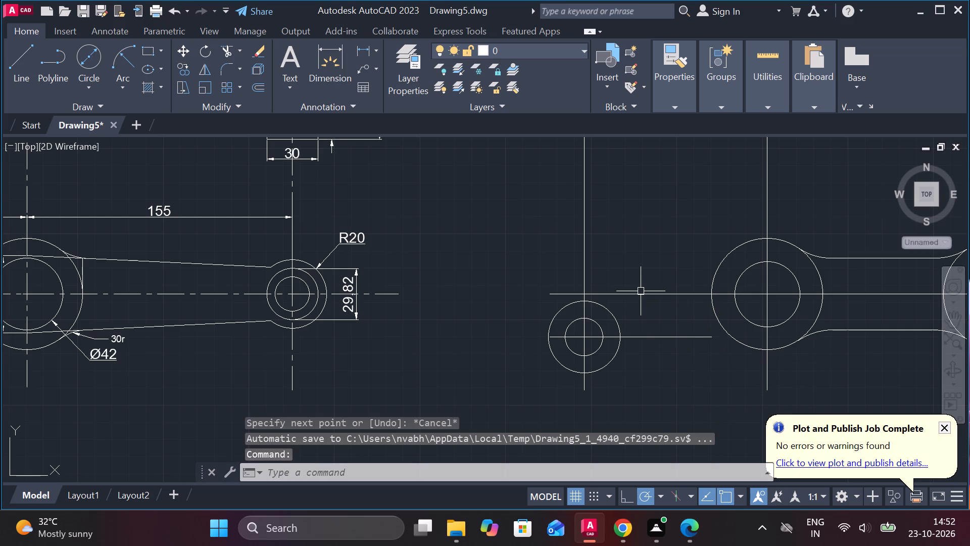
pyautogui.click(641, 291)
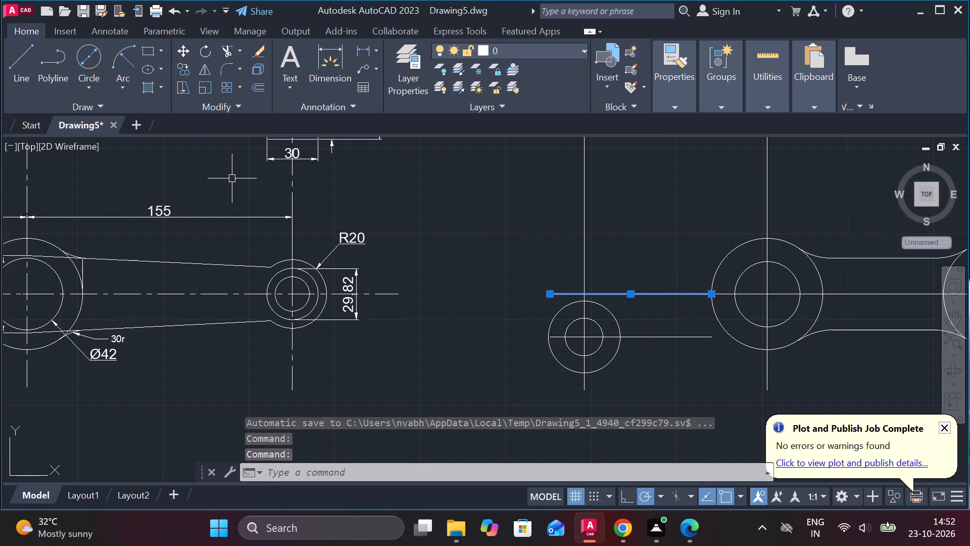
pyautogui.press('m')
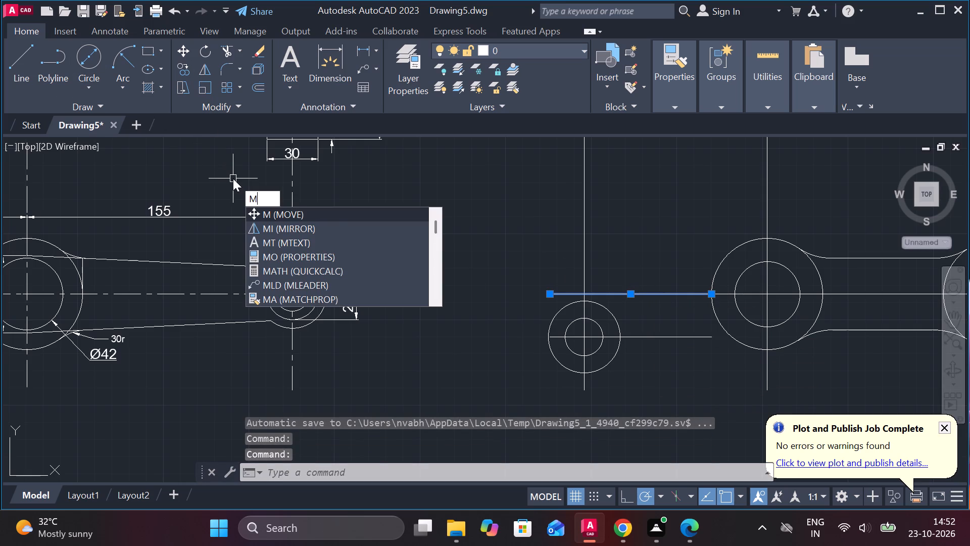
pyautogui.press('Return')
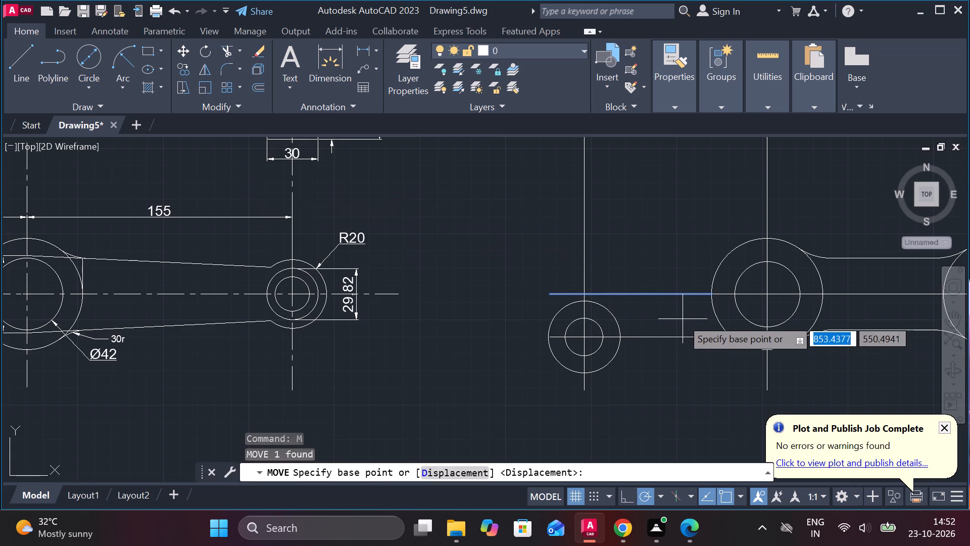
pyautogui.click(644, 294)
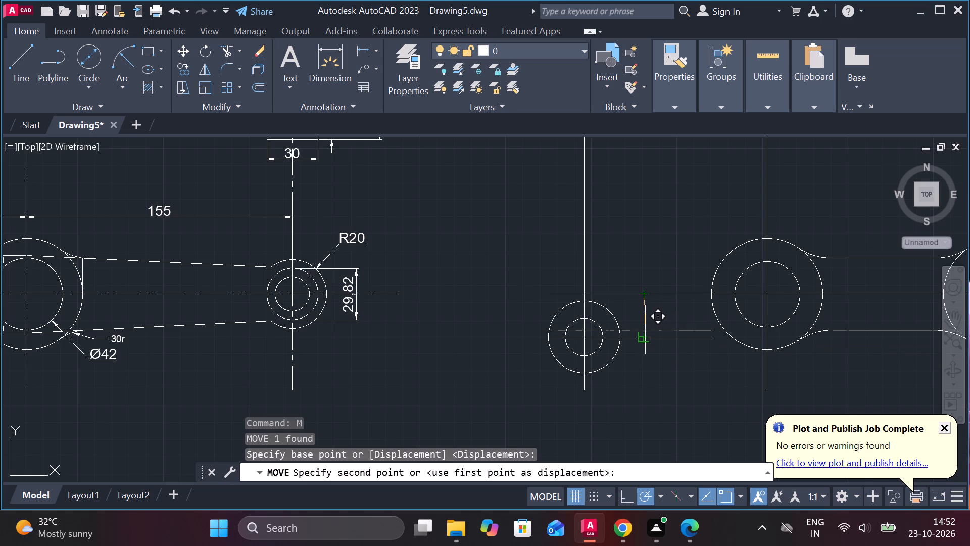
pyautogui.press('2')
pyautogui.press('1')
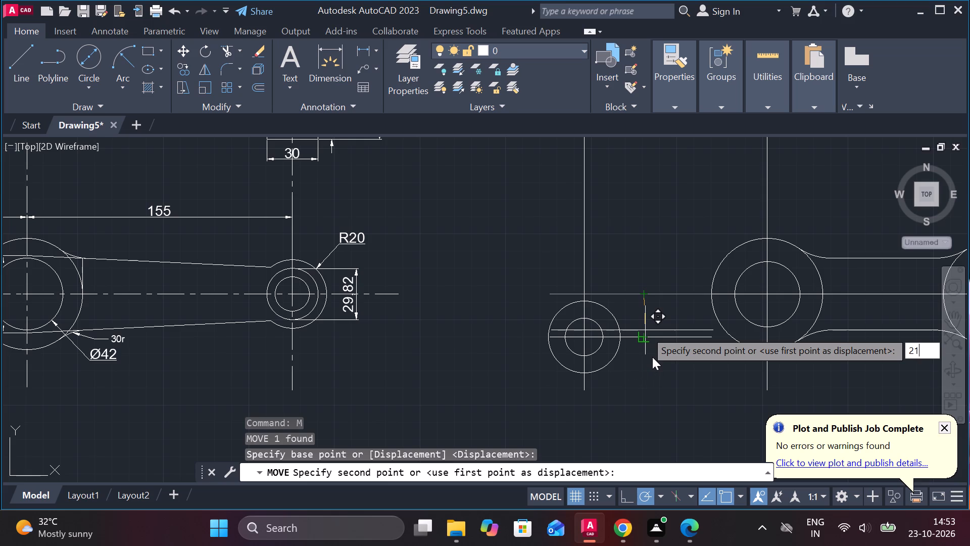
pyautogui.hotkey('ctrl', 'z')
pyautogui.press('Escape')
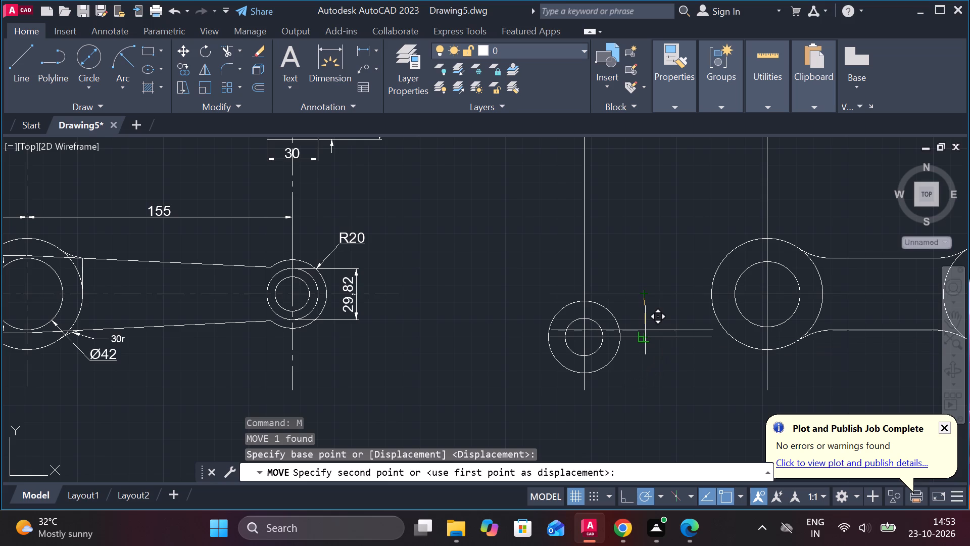
# Move the short horizontal line left of the large circle 21 down from the lower view's centre line.
pyautogui.click(623, 294)
pyautogui.press('m')
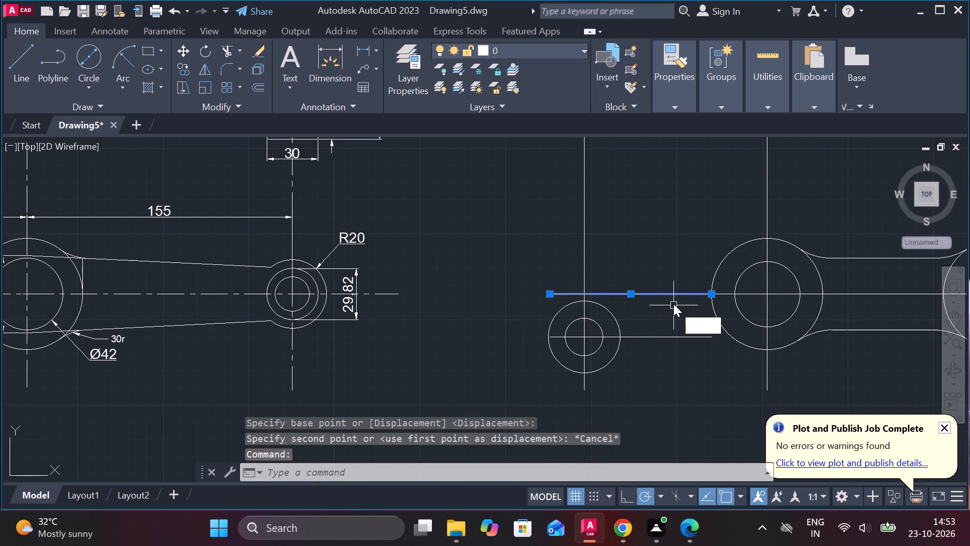
pyautogui.press('Return')
pyautogui.click(632, 292)
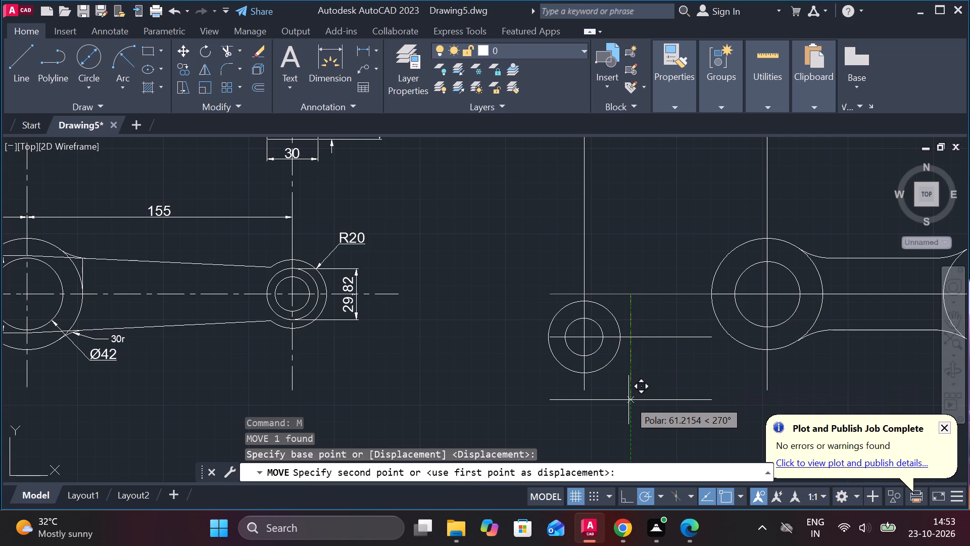
pyautogui.write('21')
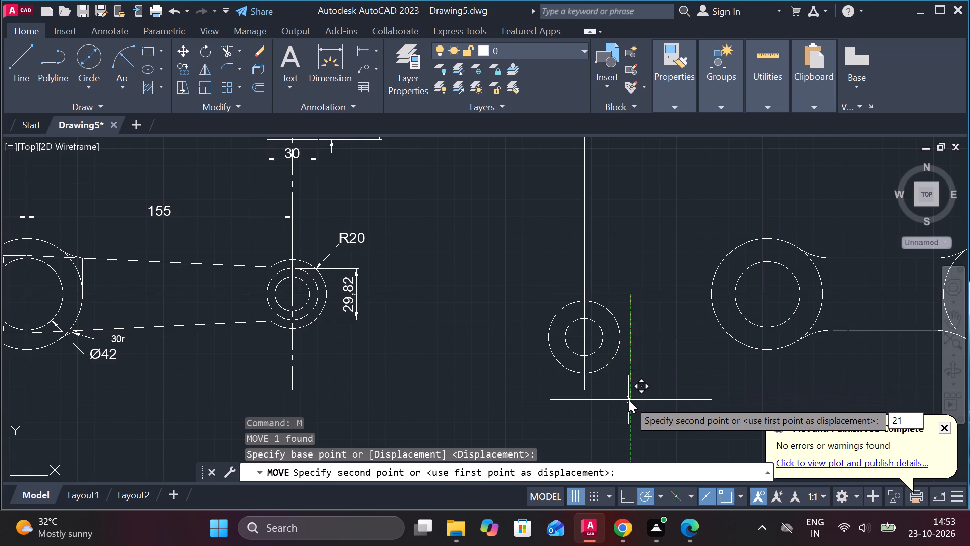
pyautogui.press('Return')
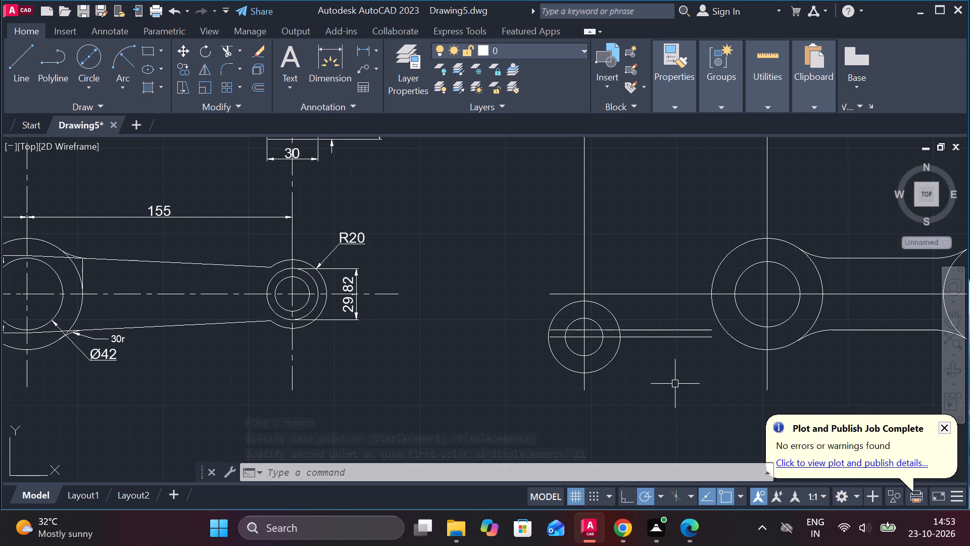
# Extend the moved horizontal line to meet the large circle's lower left edge.
pyautogui.write('ex')
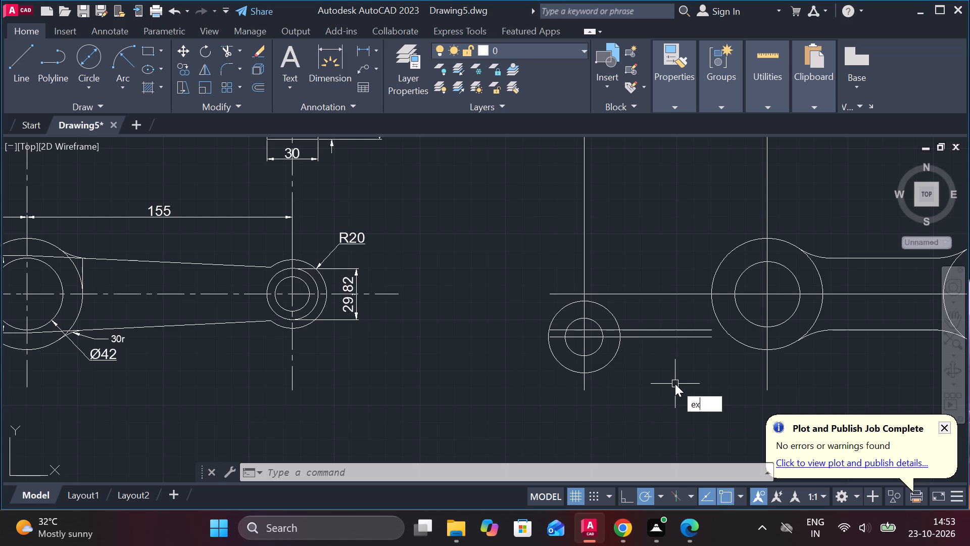
pyautogui.press('Escape')
pyautogui.press('Escape')
pyautogui.press('Escape')
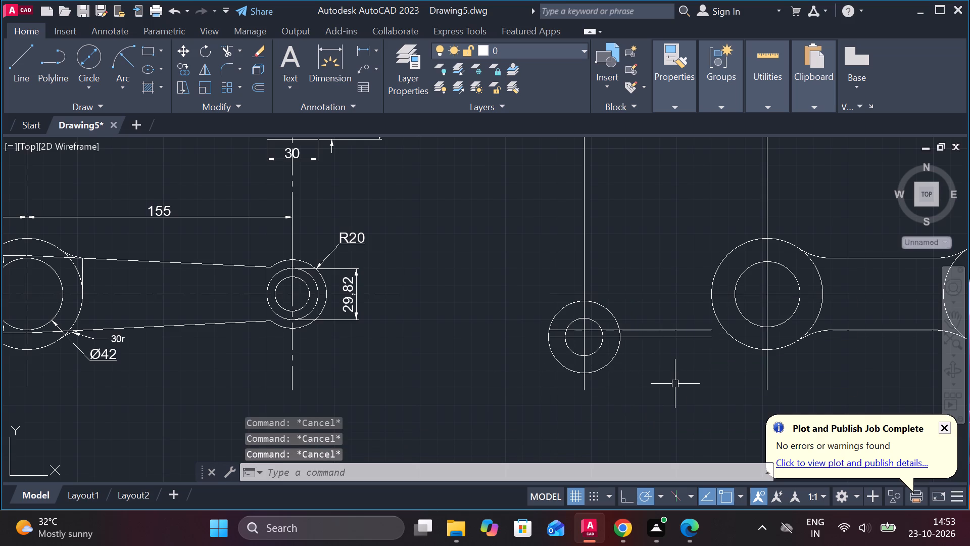
pyautogui.write('ex')
pyautogui.press('Return')
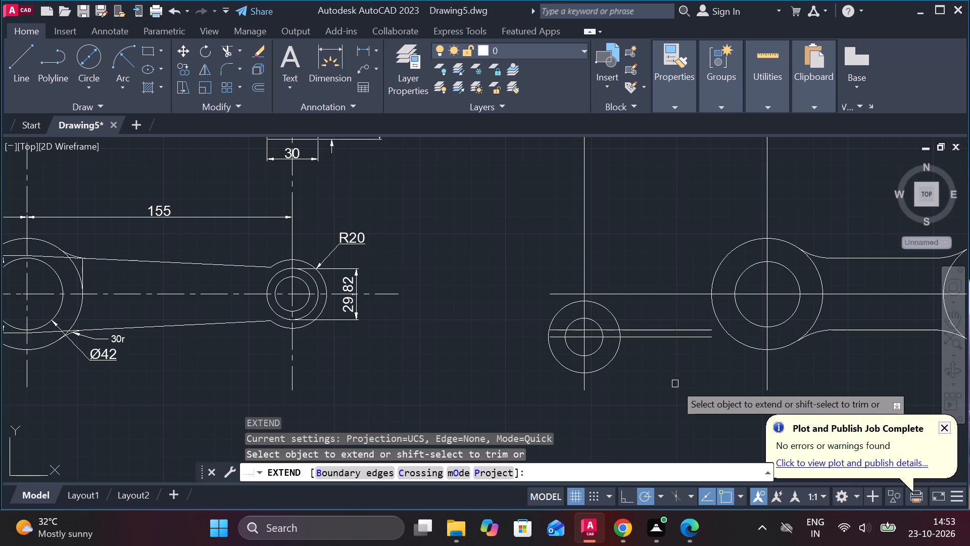
pyautogui.click(660, 328)
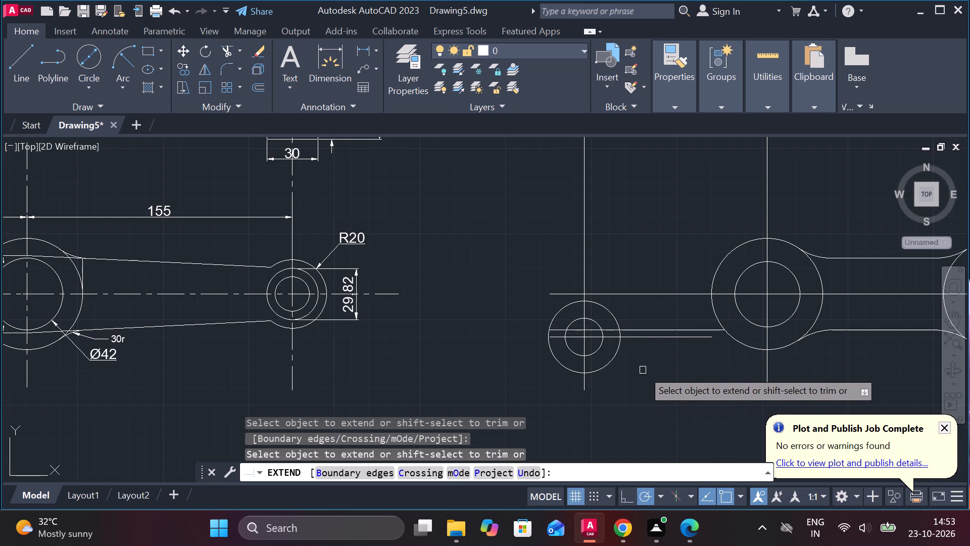
pyautogui.press('Escape')
pyautogui.press('Escape')
# Copy the extended horizontal line 42 upward to form the left arm's upper edge.
pyautogui.click(643, 331)
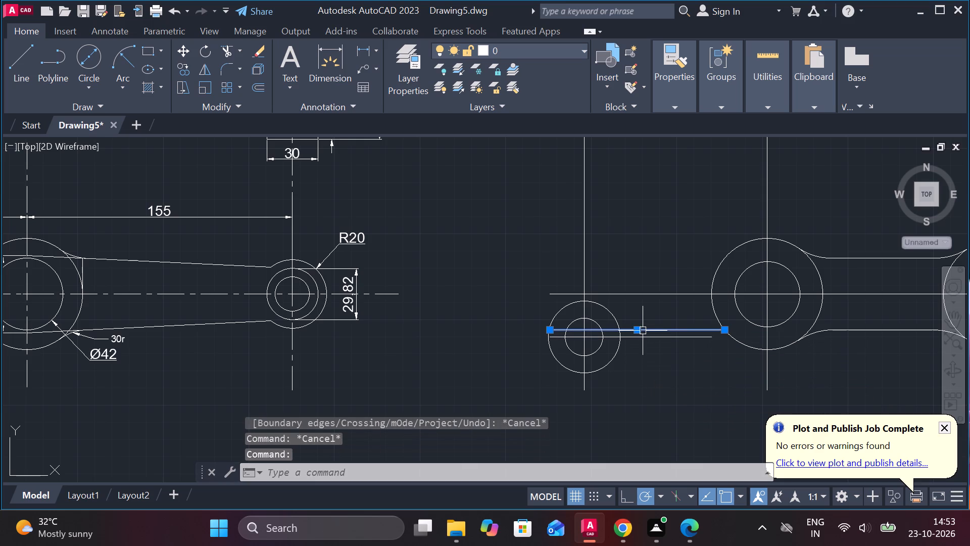
pyautogui.click(178, 62)
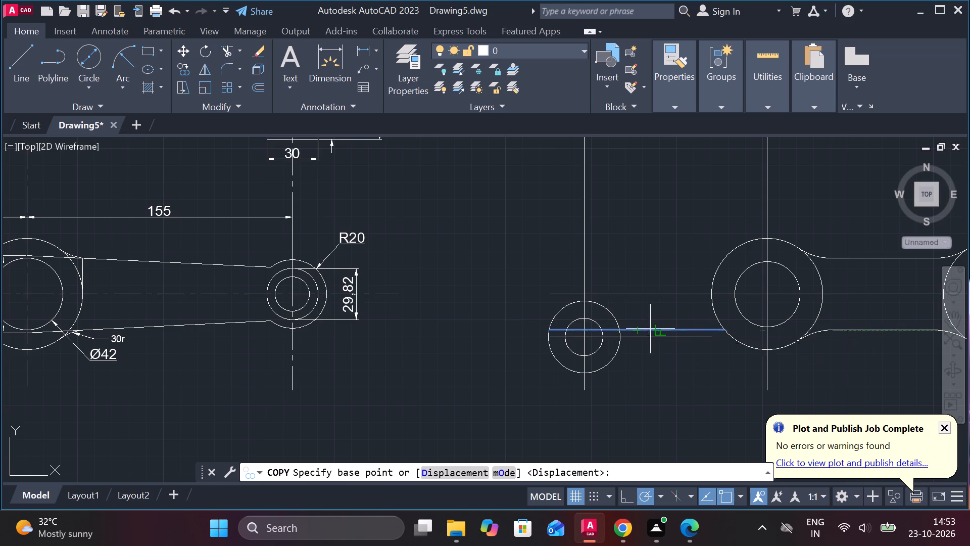
pyautogui.click(639, 327)
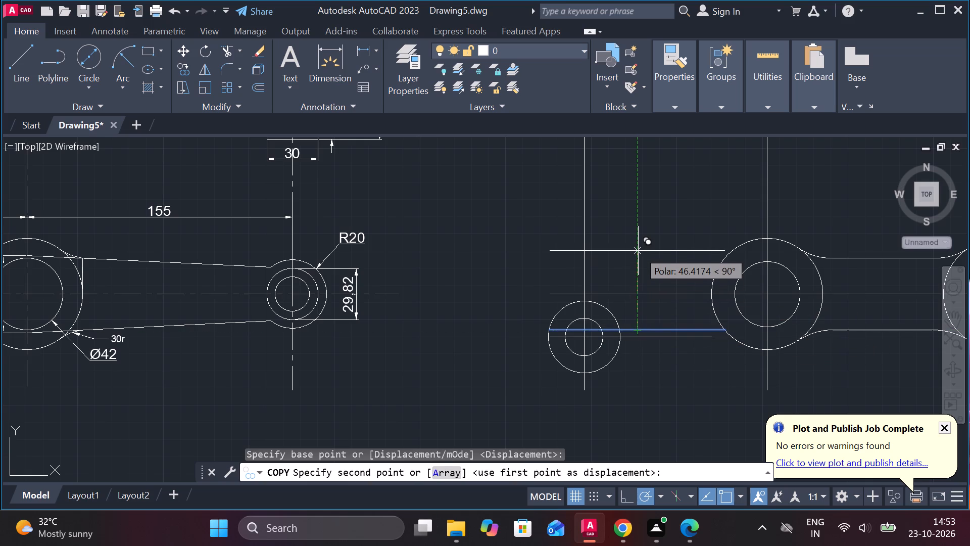
pyautogui.press('4')
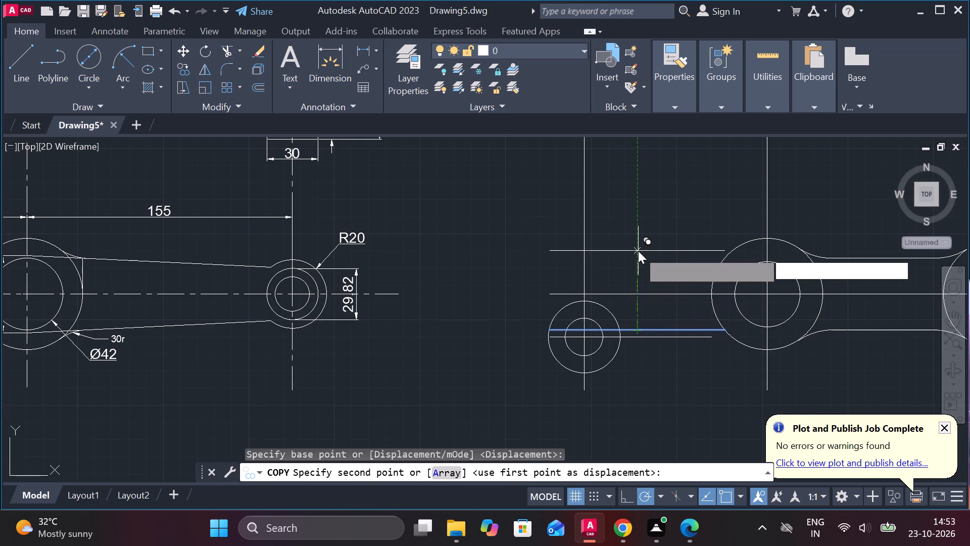
pyautogui.press('2')
pyautogui.press('Return')
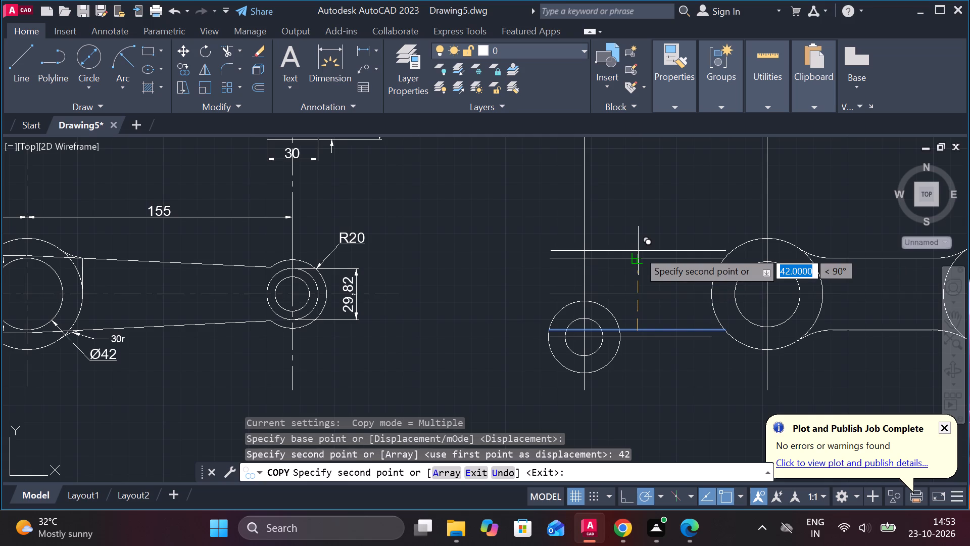
pyautogui.press('Escape')
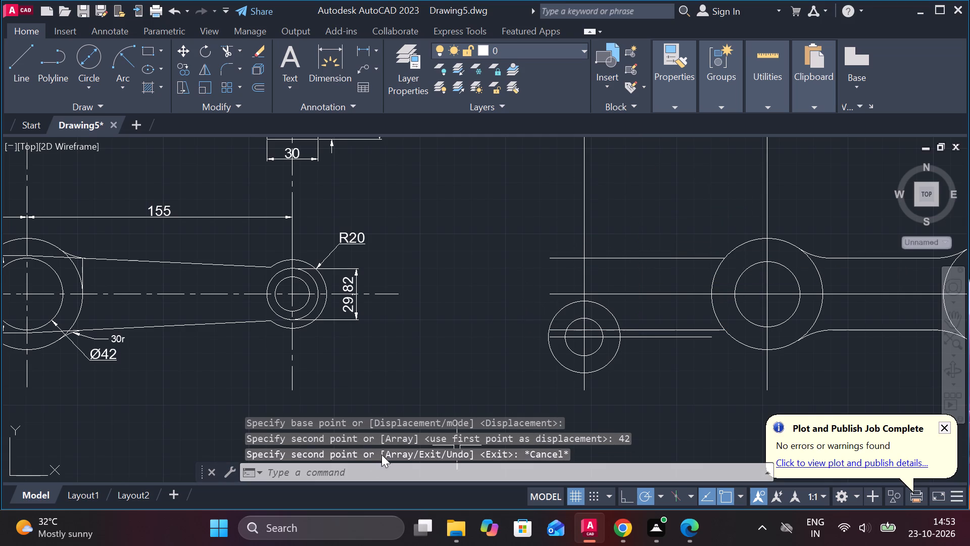
# Fillet the left arm's lower and upper edge lines to the large circle with radius 35.
pyautogui.click(230, 70)
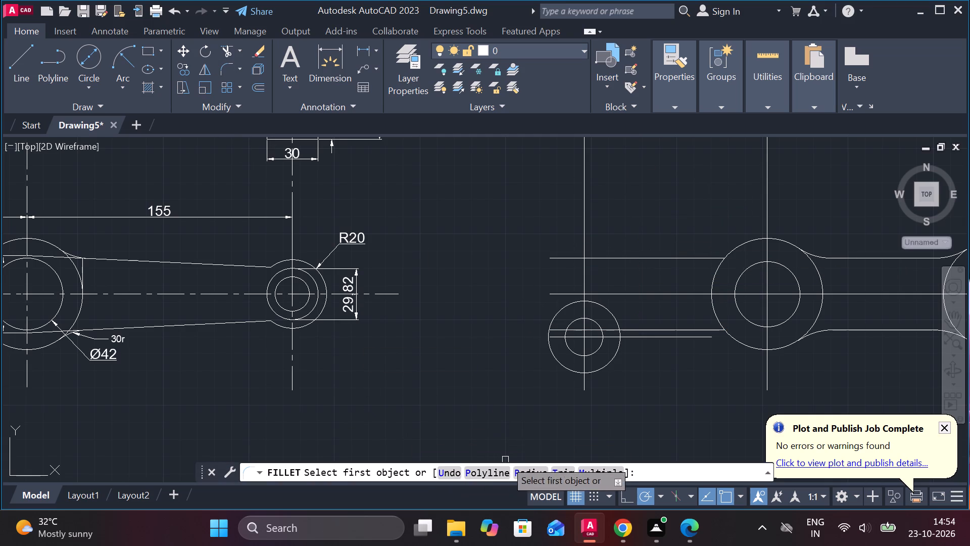
pyautogui.click(525, 475)
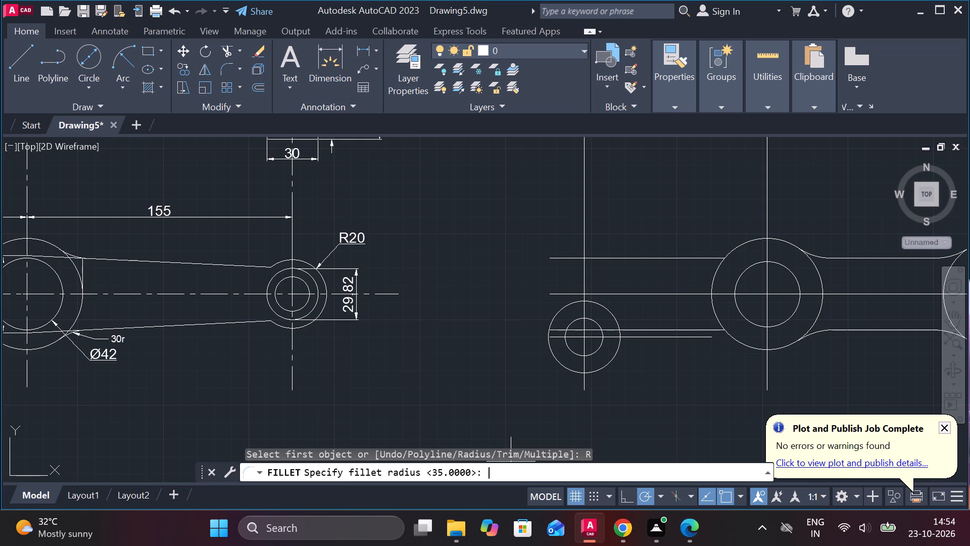
pyautogui.press('Return')
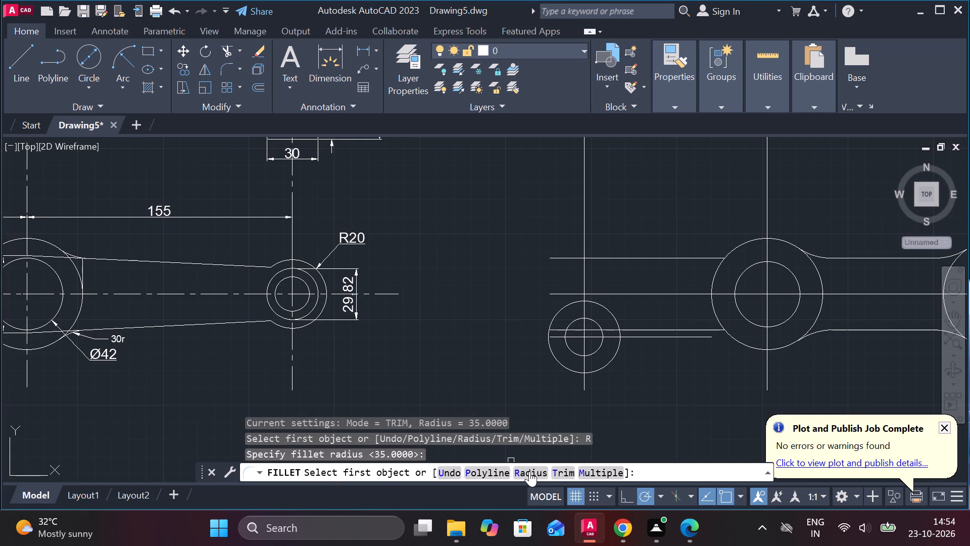
pyautogui.click(700, 330)
pyautogui.click(740, 342)
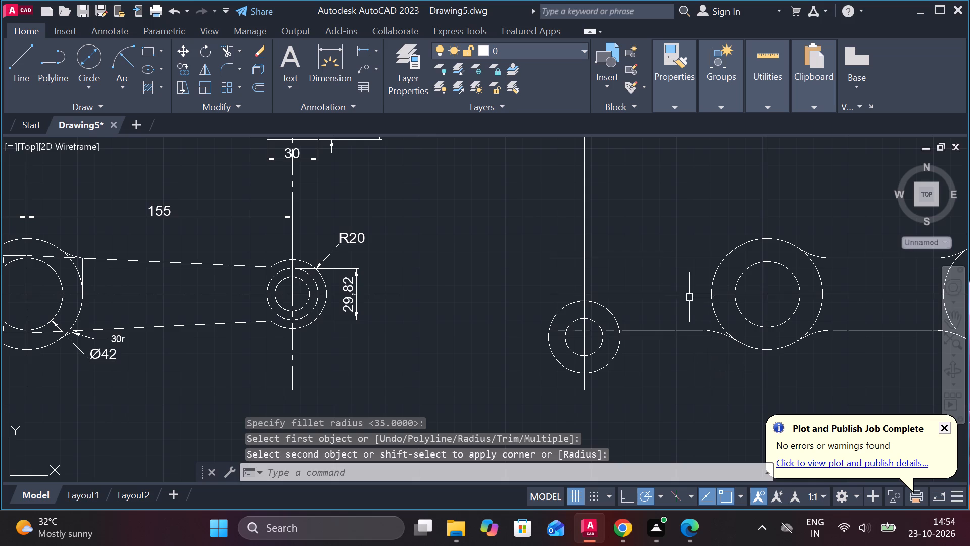
pyautogui.click(225, 73)
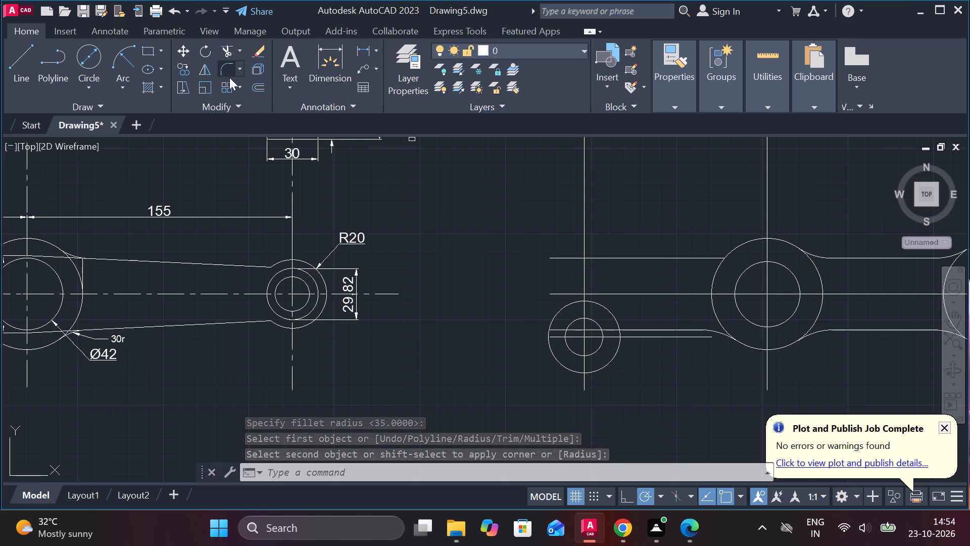
pyautogui.click(692, 258)
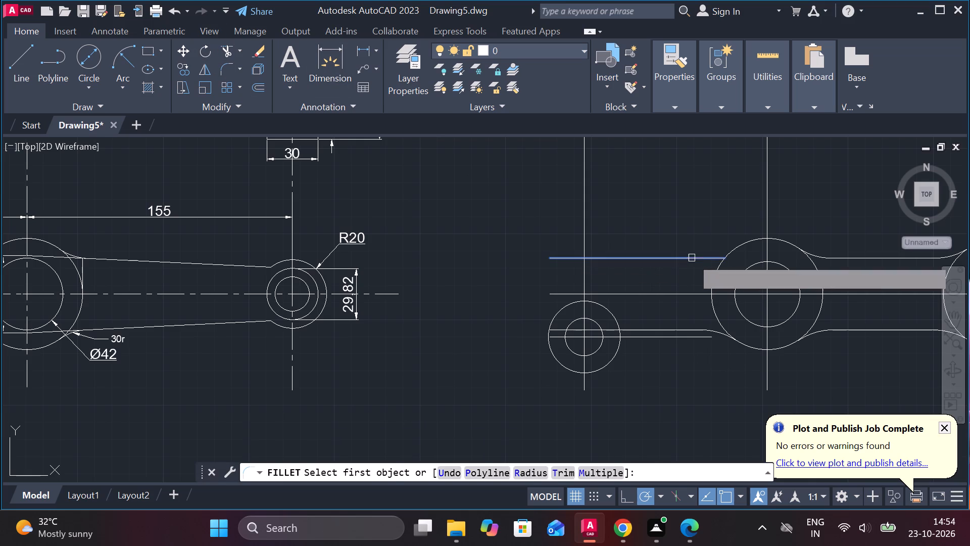
pyautogui.click(739, 246)
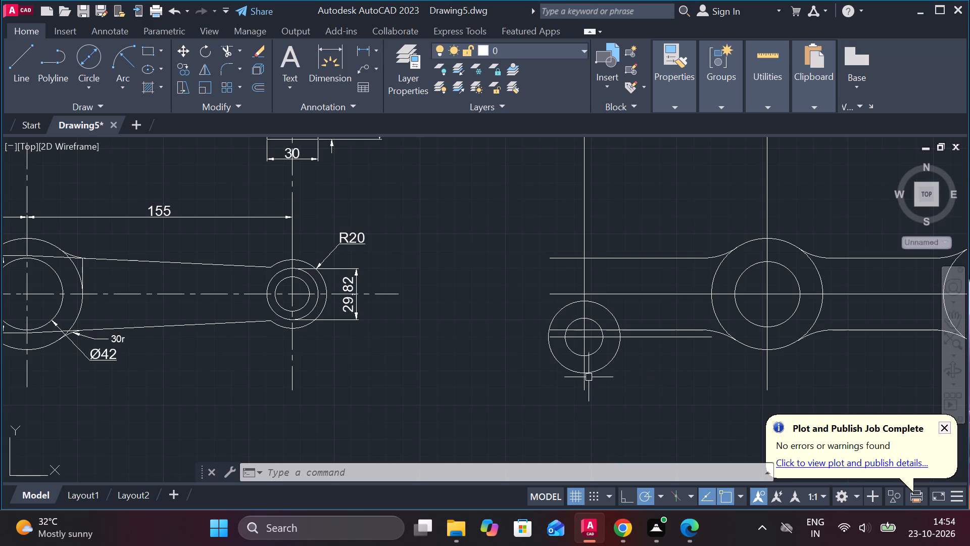
# Fillet the 42 diameter circle to the left arm's lower edge line with radius 25.
pyautogui.click(223, 62)
pyautogui.click(541, 473)
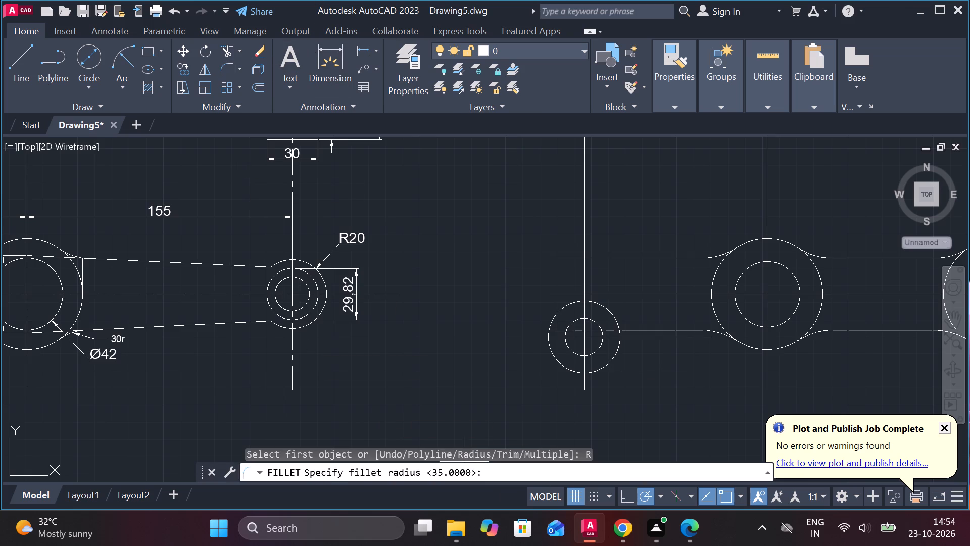
pyautogui.write('25')
pyautogui.press('Return')
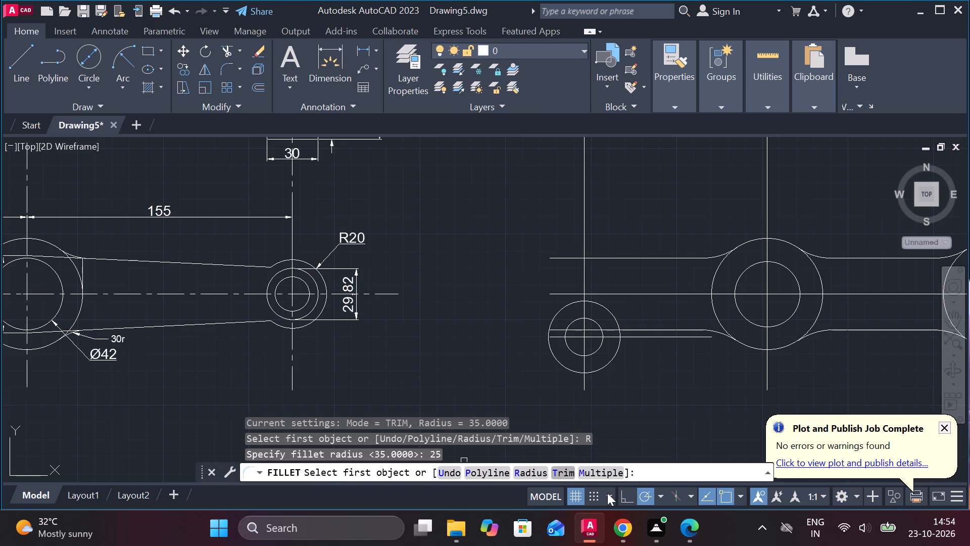
pyautogui.click(621, 348)
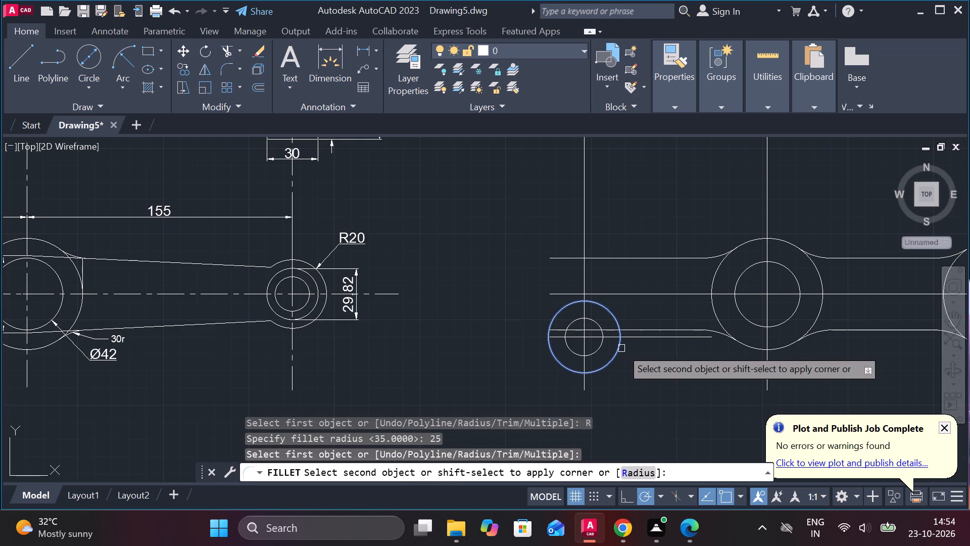
pyautogui.click(638, 330)
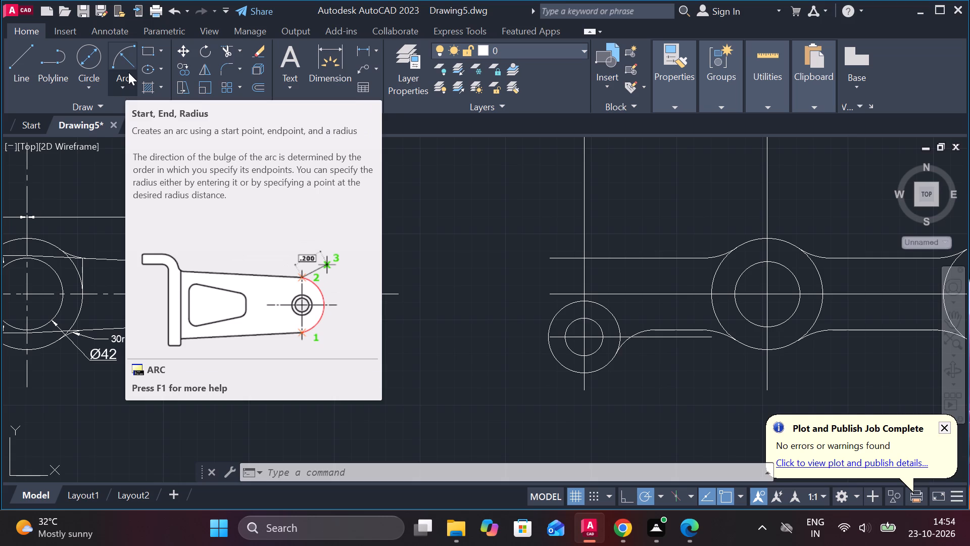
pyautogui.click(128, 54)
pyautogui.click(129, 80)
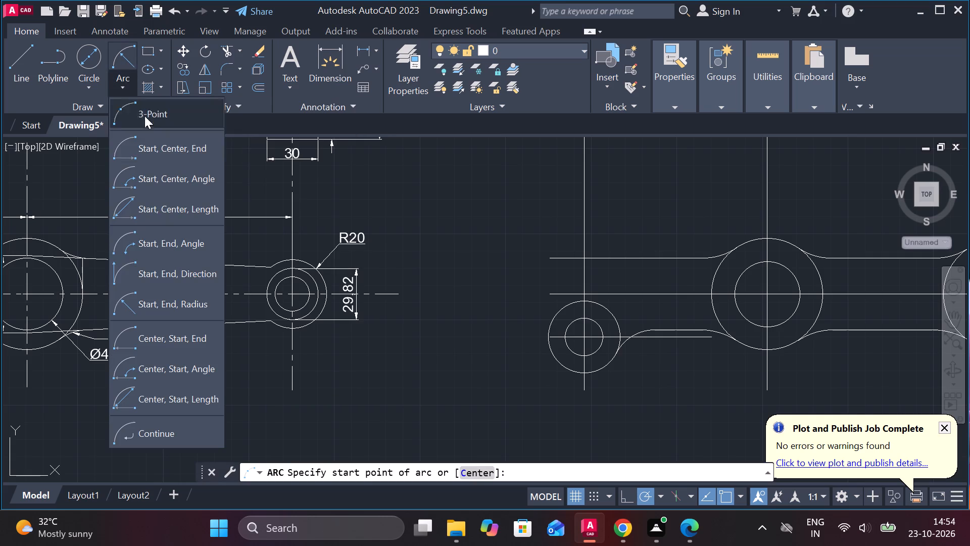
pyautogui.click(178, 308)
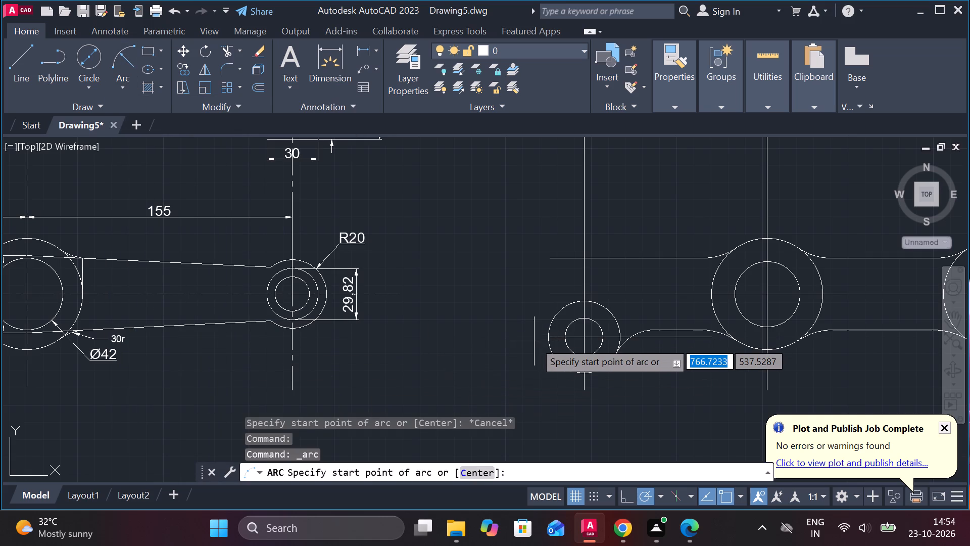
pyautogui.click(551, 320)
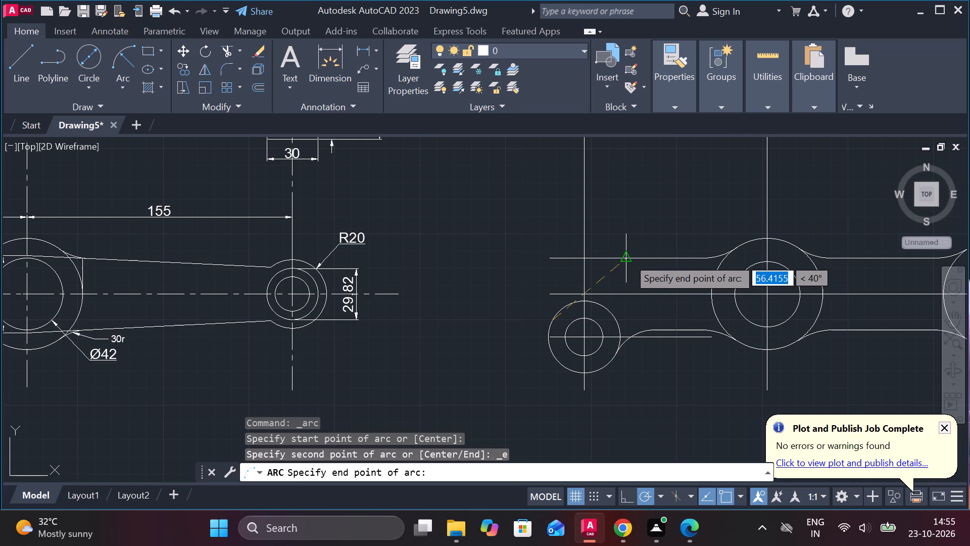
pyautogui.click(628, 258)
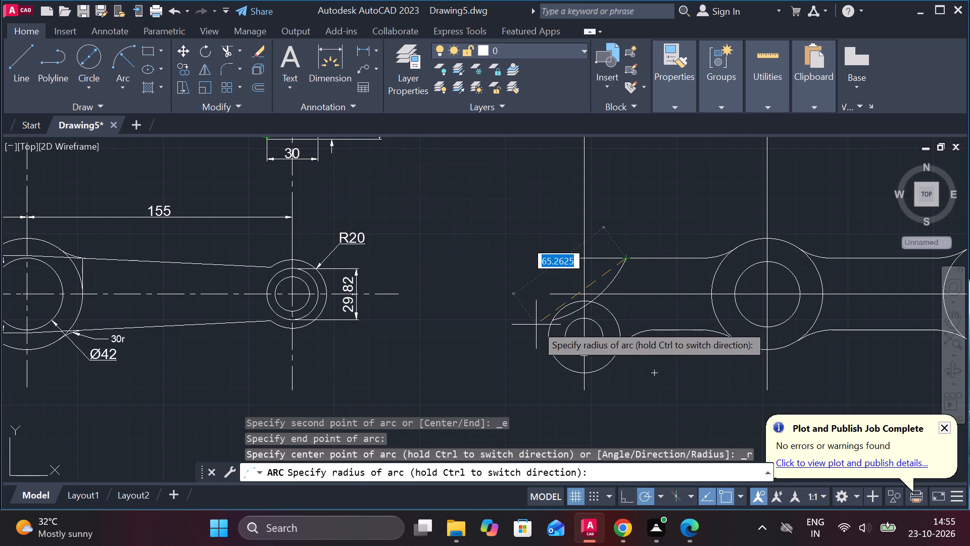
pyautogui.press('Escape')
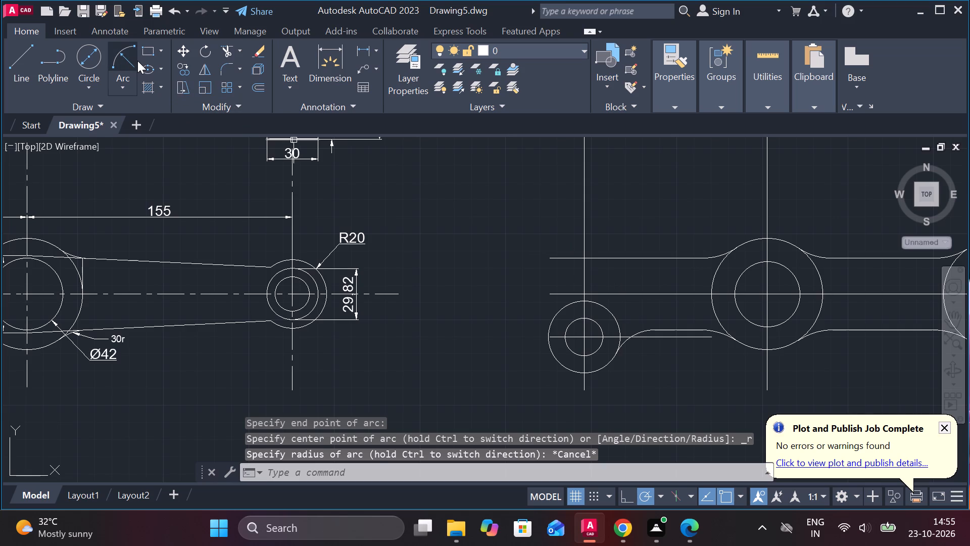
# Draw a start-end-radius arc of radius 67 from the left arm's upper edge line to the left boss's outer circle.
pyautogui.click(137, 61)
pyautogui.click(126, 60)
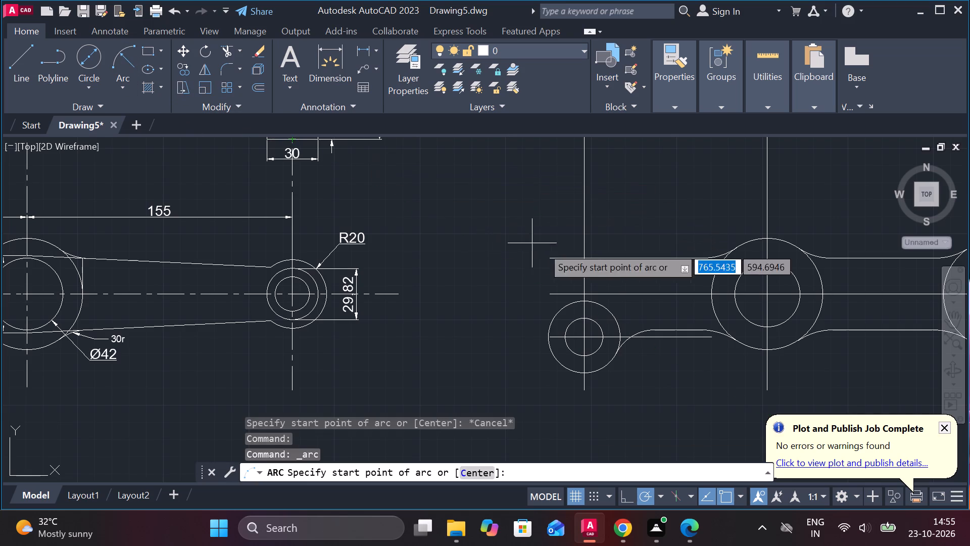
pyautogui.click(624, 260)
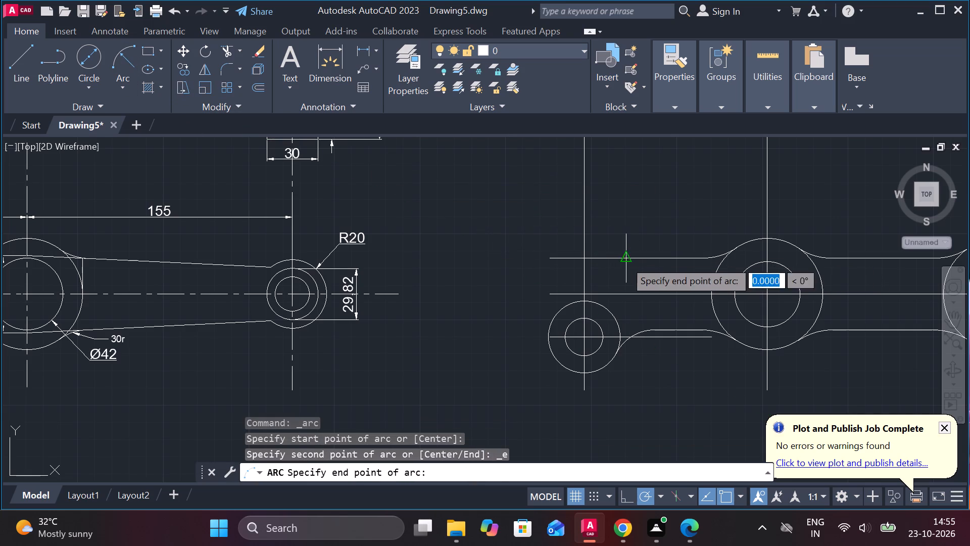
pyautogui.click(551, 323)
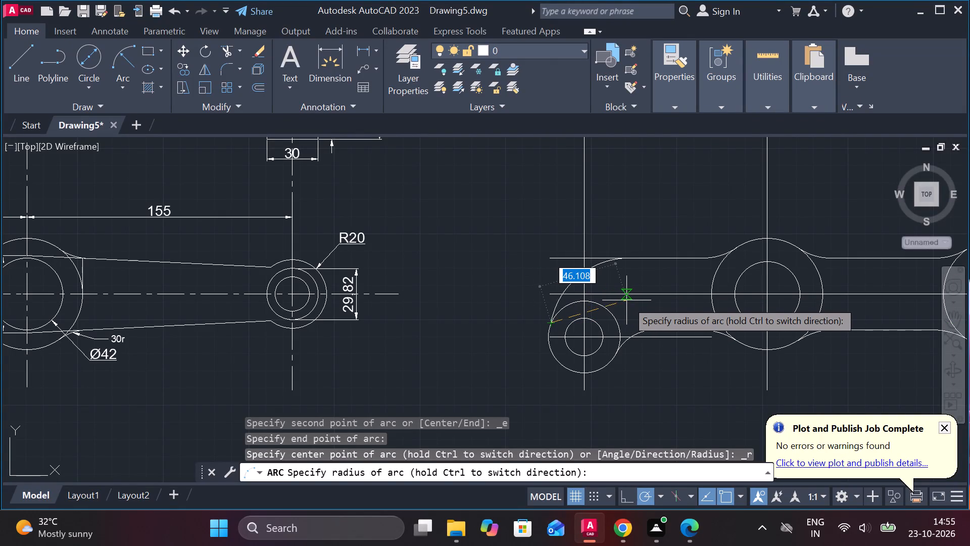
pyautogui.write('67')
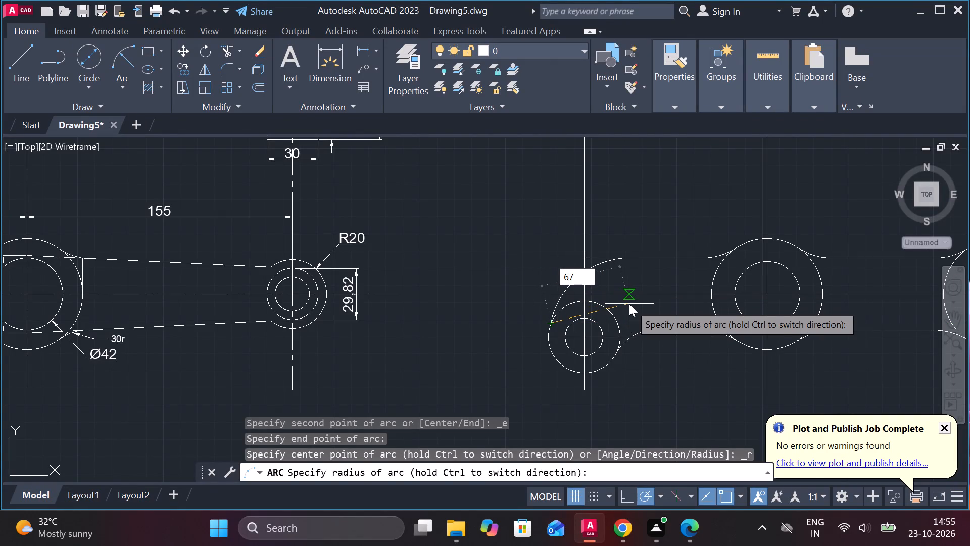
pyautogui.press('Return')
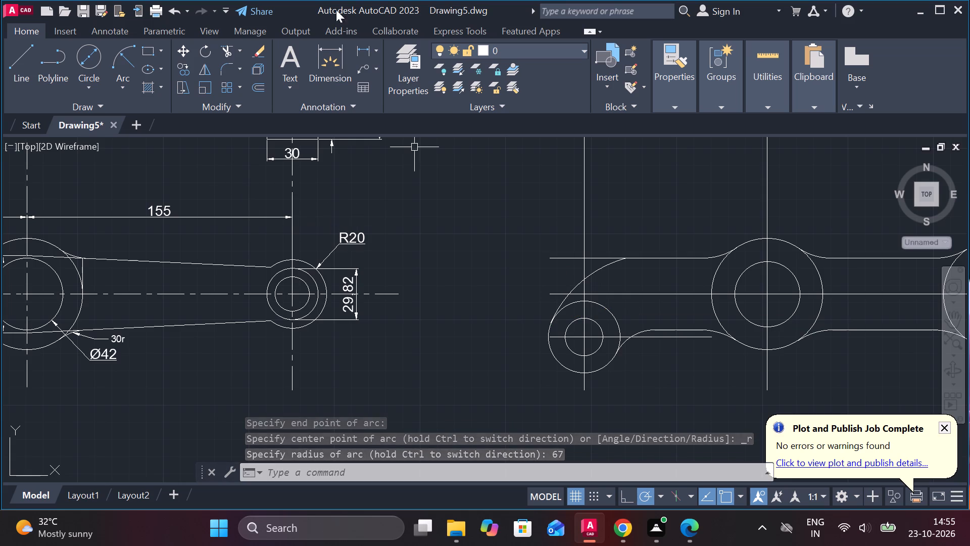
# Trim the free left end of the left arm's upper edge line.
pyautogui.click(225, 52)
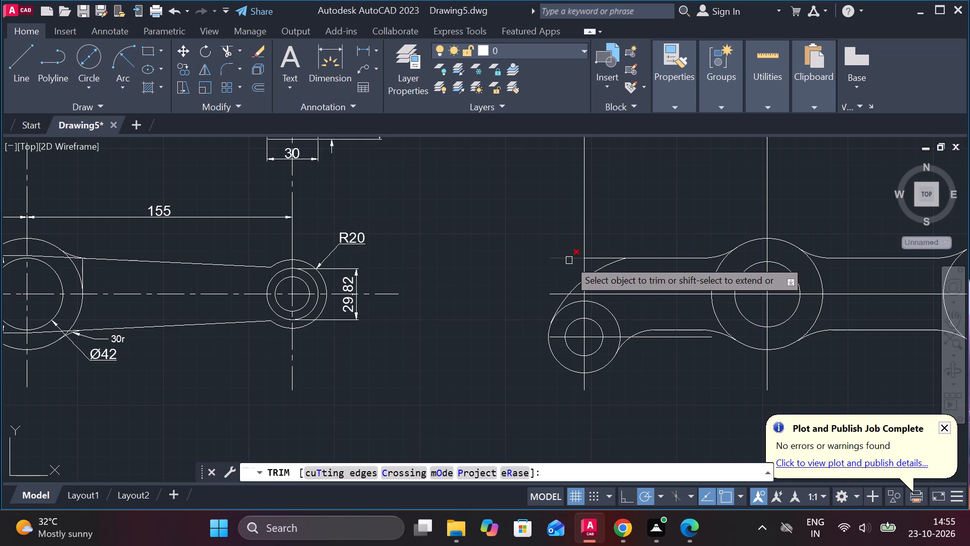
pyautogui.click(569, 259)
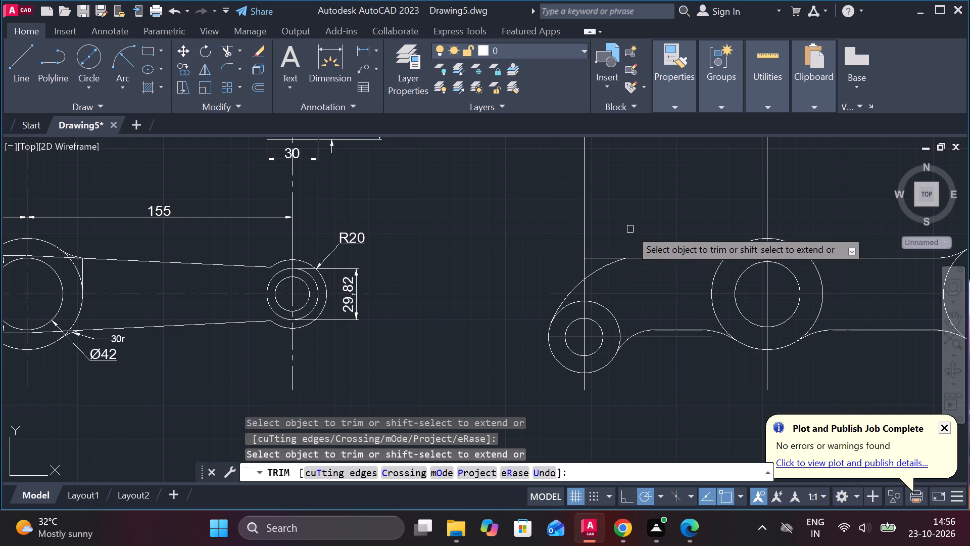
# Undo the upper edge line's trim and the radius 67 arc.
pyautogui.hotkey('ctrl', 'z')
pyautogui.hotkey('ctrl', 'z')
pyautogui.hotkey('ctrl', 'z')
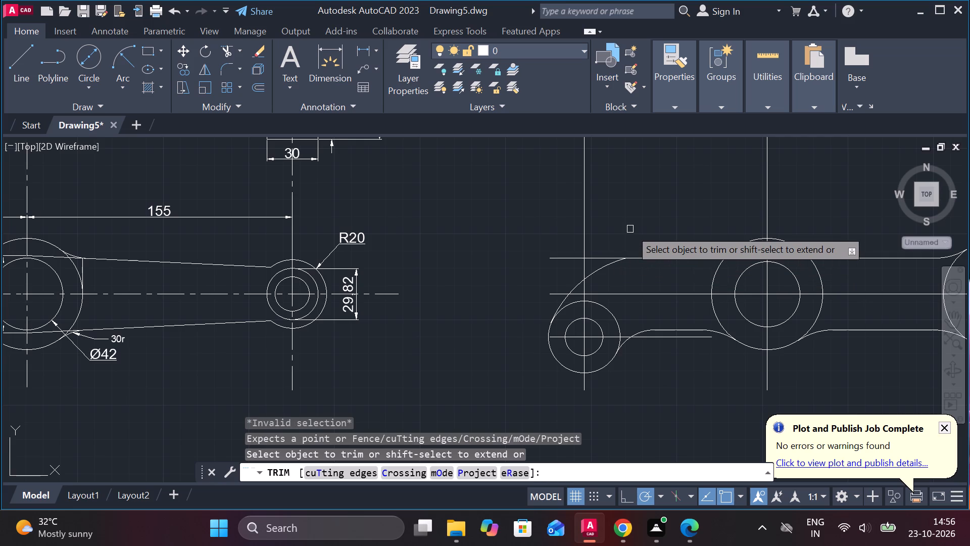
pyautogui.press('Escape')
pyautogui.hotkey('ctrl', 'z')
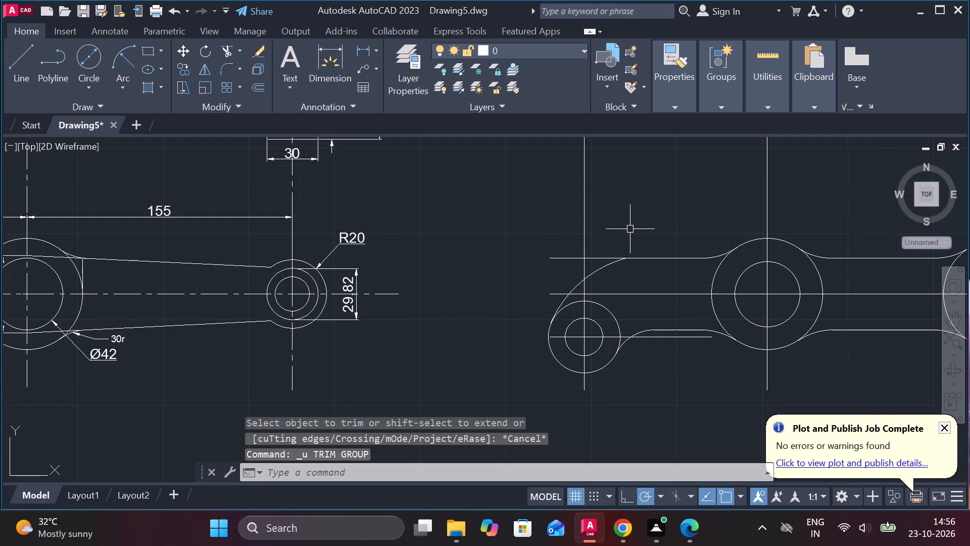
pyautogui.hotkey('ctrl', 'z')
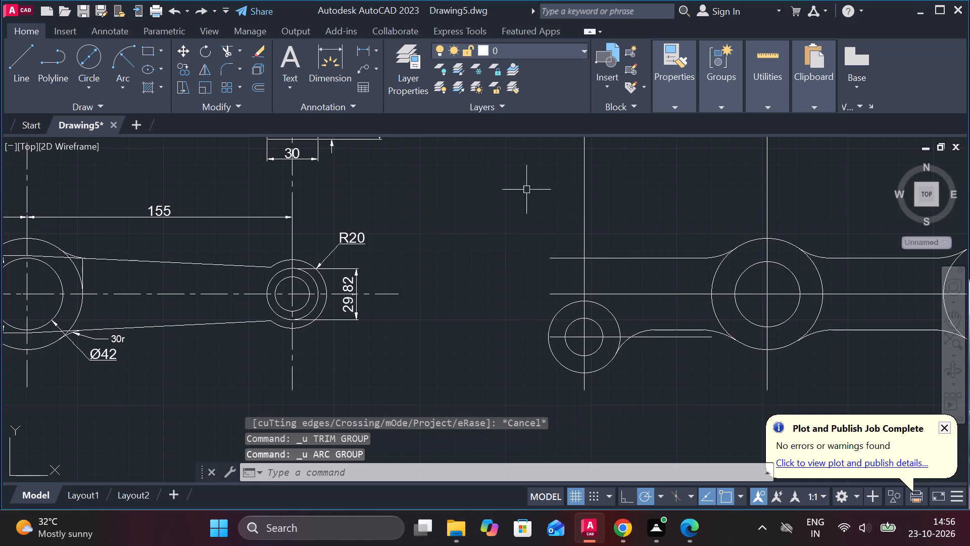
# Draw a vertical line from the radius 25 fillet's end on the left arm's lower edge up to its upper edge.
pyautogui.click(127, 63)
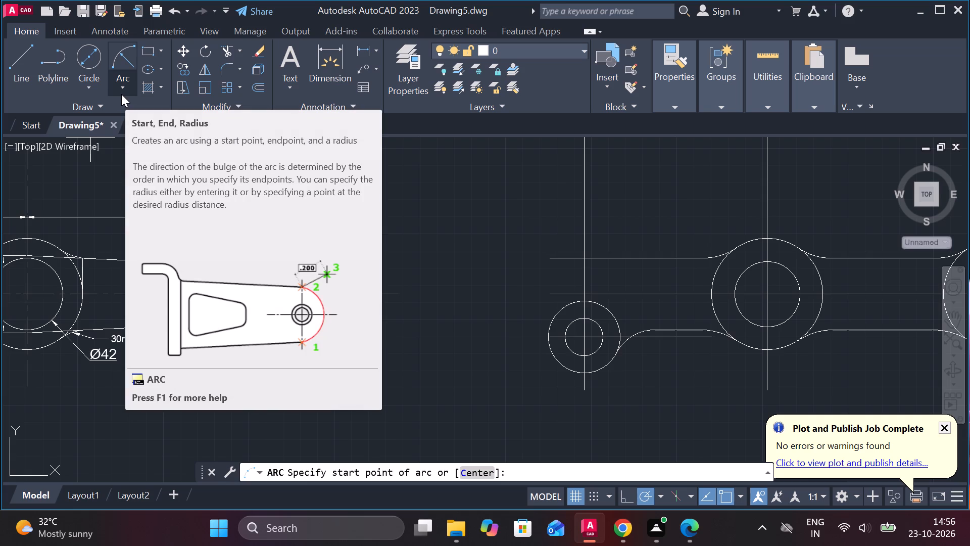
pyautogui.press('Escape')
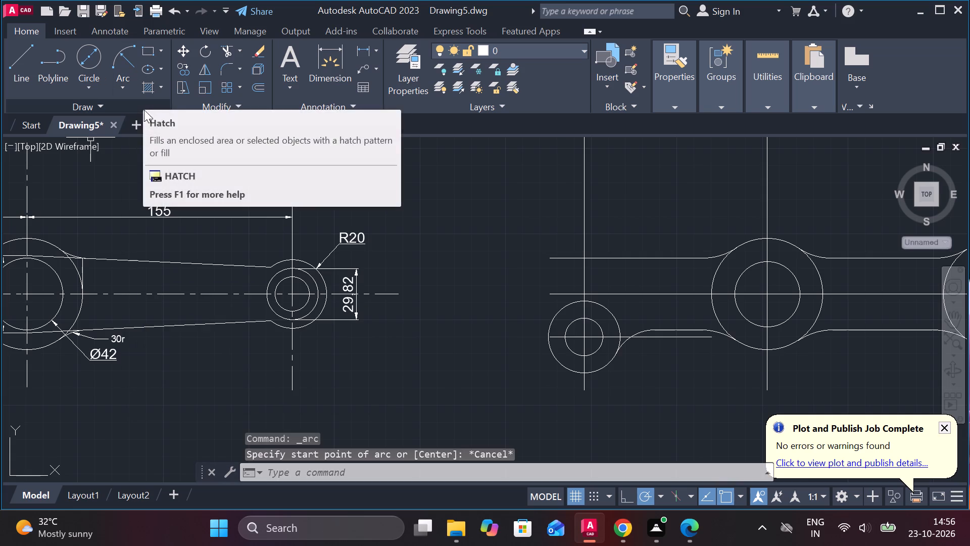
pyautogui.click(21, 57)
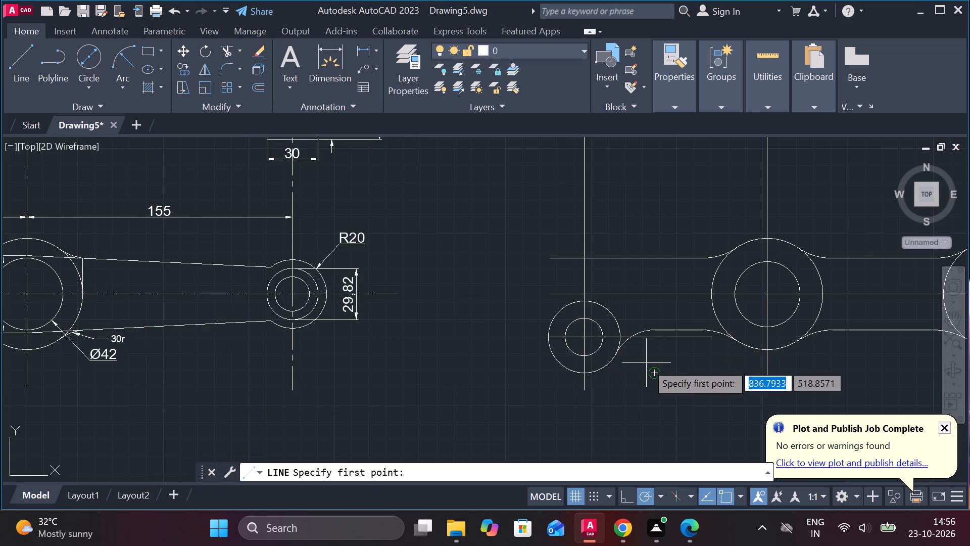
pyautogui.click(657, 327)
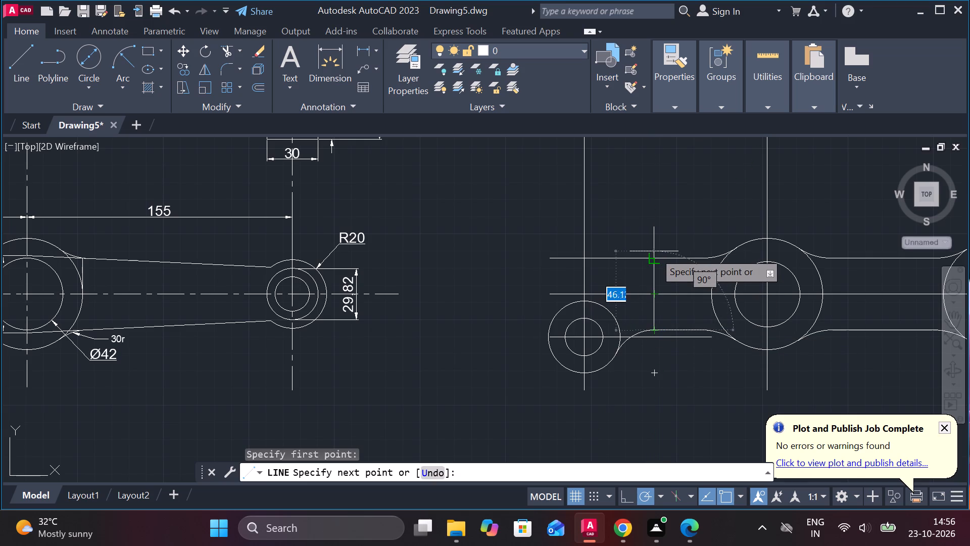
pyautogui.click(654, 257)
pyautogui.press('Escape')
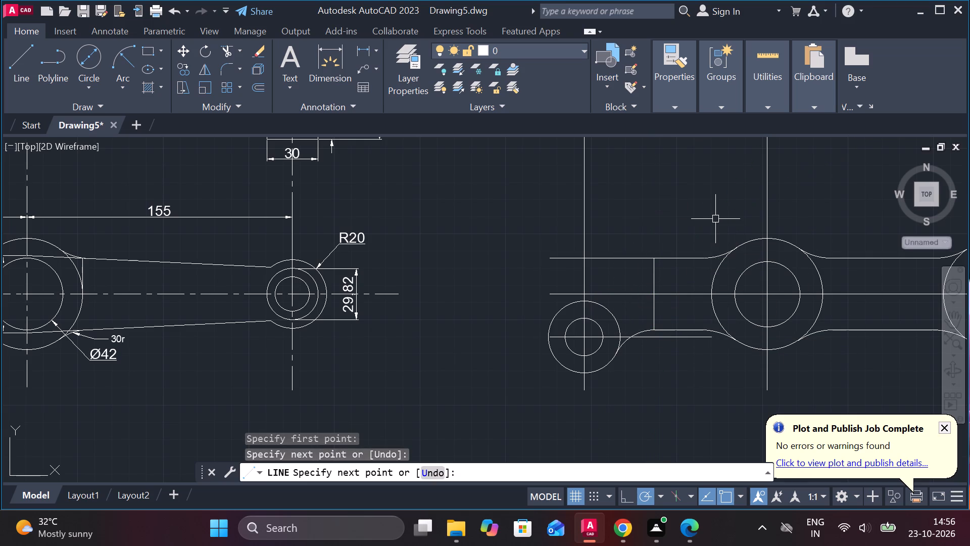
# Start a new start-end-radius arc for the left arm's upper contour.
pyautogui.click(127, 60)
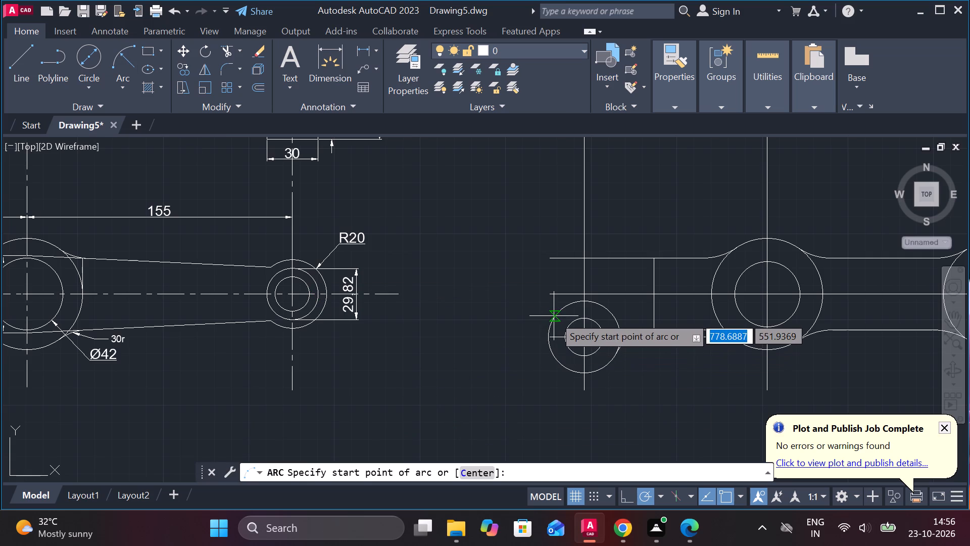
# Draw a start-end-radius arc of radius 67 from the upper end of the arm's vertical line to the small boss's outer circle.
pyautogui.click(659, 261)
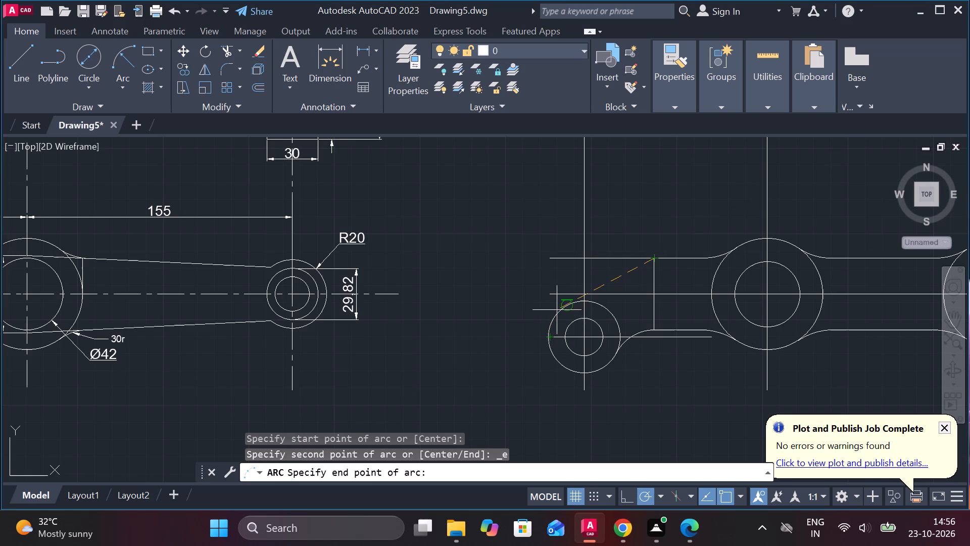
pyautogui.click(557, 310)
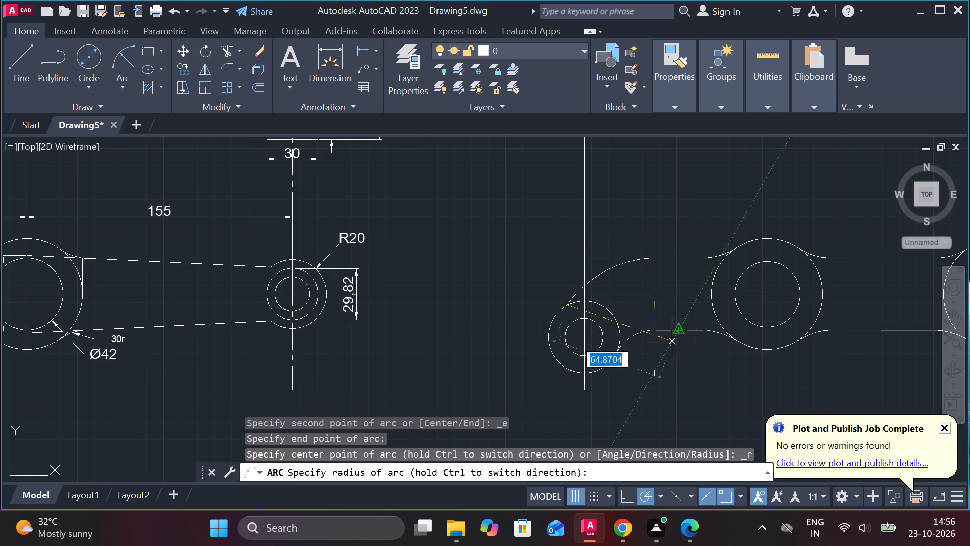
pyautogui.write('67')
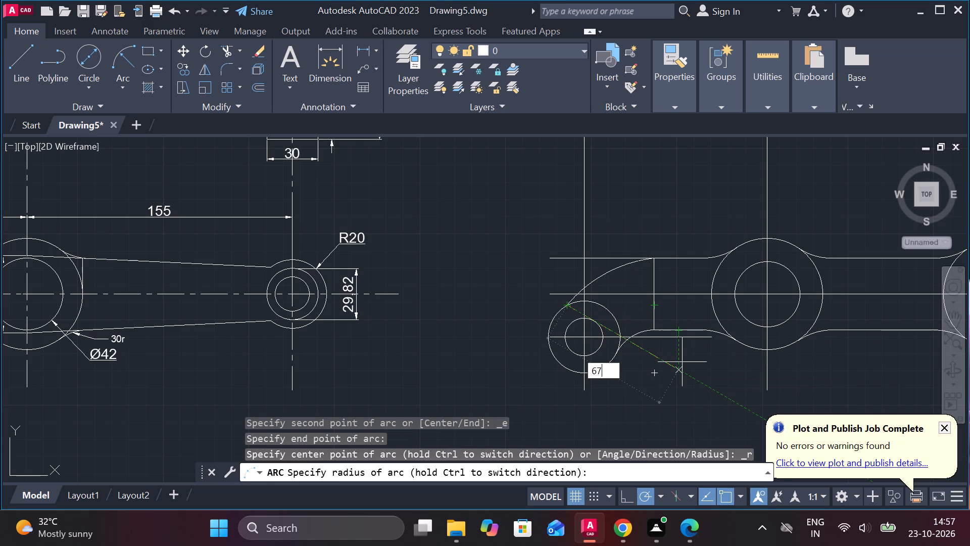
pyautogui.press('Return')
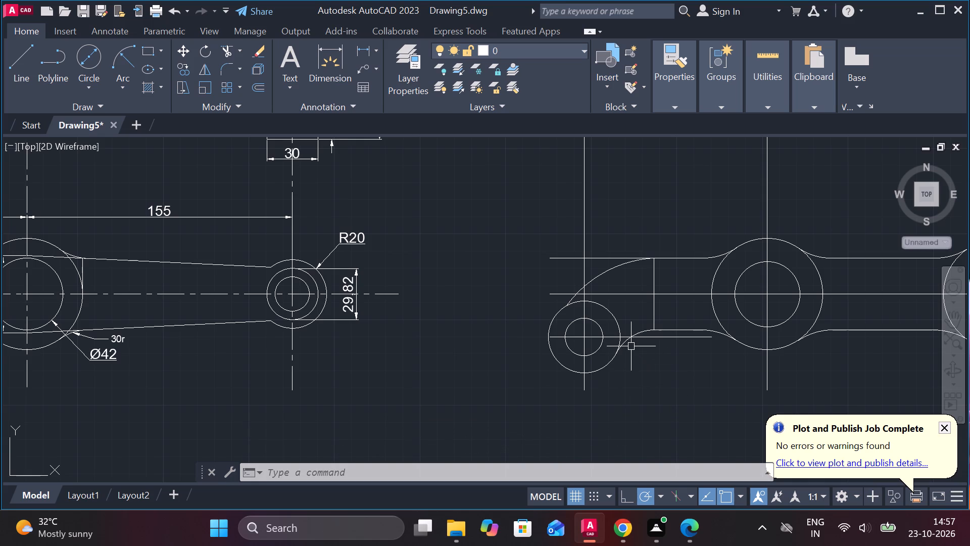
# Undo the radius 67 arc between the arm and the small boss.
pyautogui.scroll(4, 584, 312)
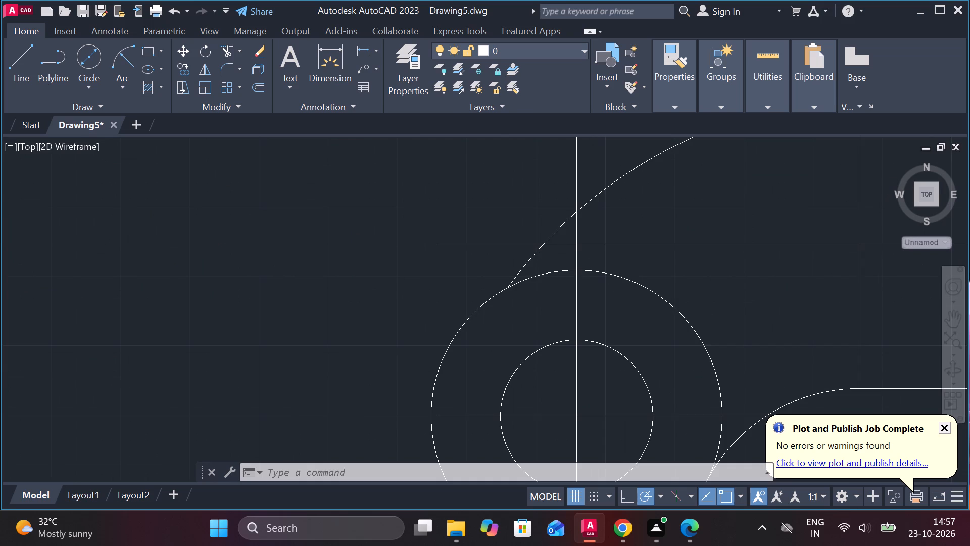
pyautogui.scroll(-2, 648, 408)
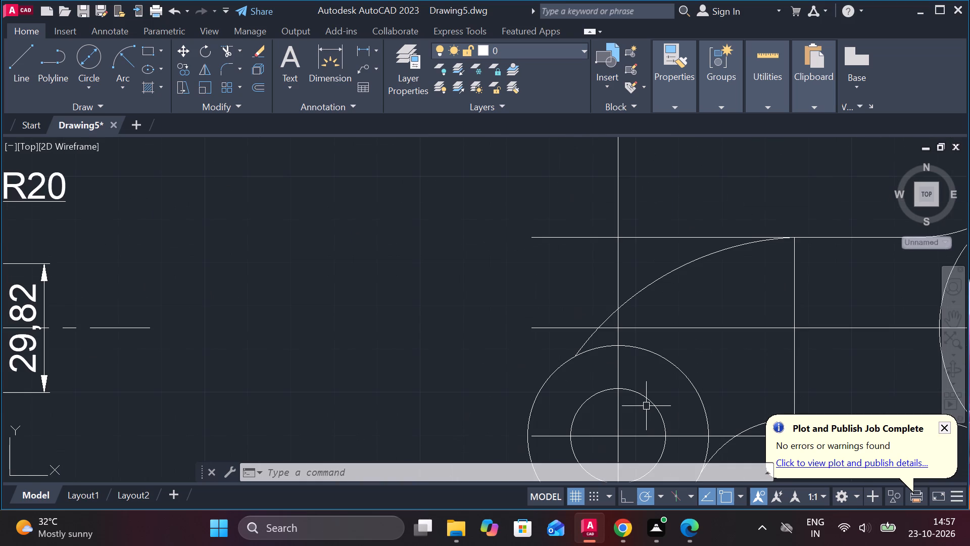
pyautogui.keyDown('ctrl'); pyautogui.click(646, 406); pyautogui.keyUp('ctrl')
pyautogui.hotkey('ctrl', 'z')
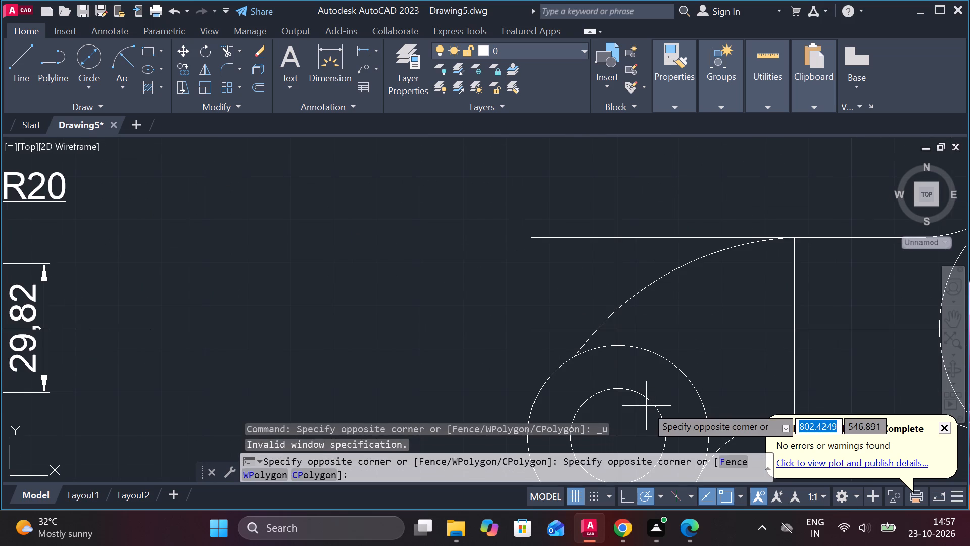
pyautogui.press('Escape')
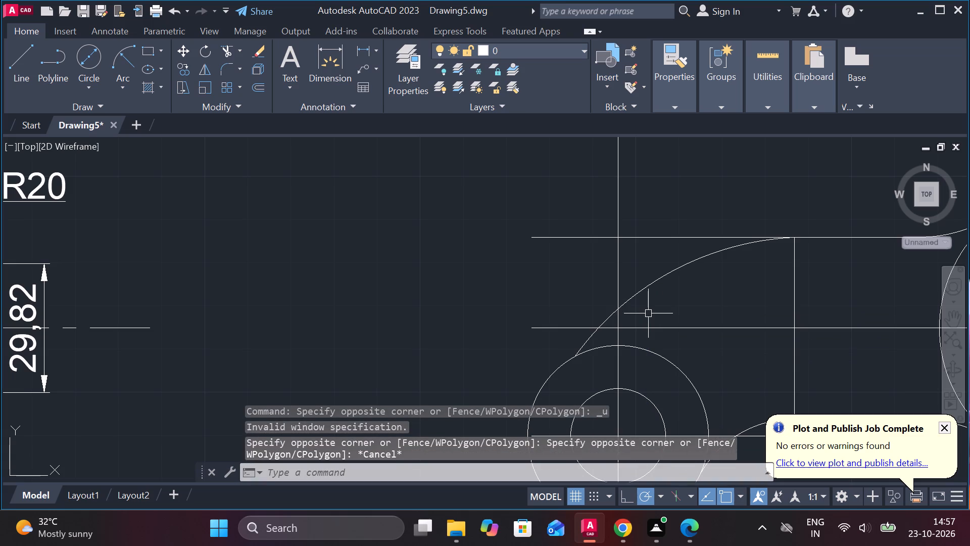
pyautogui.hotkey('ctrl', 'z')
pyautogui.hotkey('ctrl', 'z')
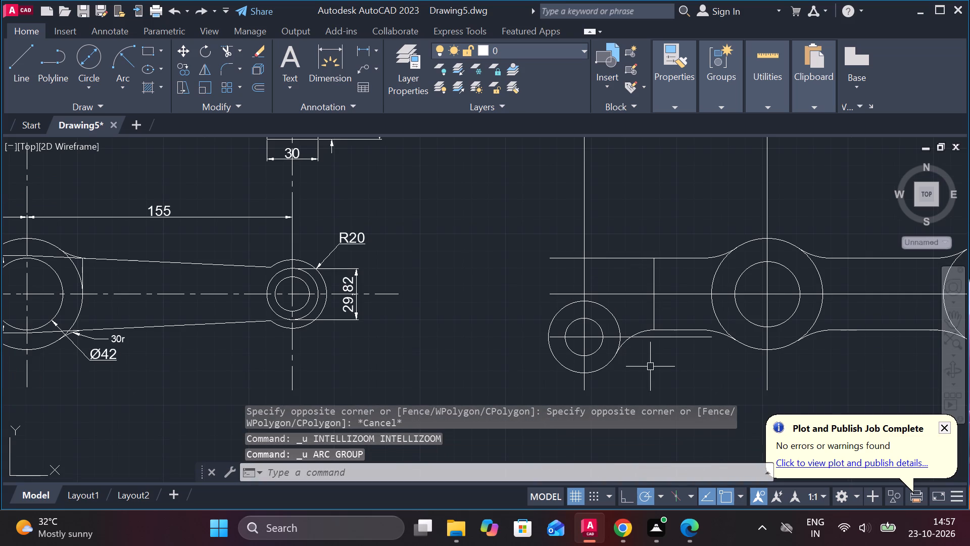
# Draw a radius 67 arc from the vertical line's upper end, ending lower on the far side of the small boss's outer circle.
pyautogui.click(130, 67)
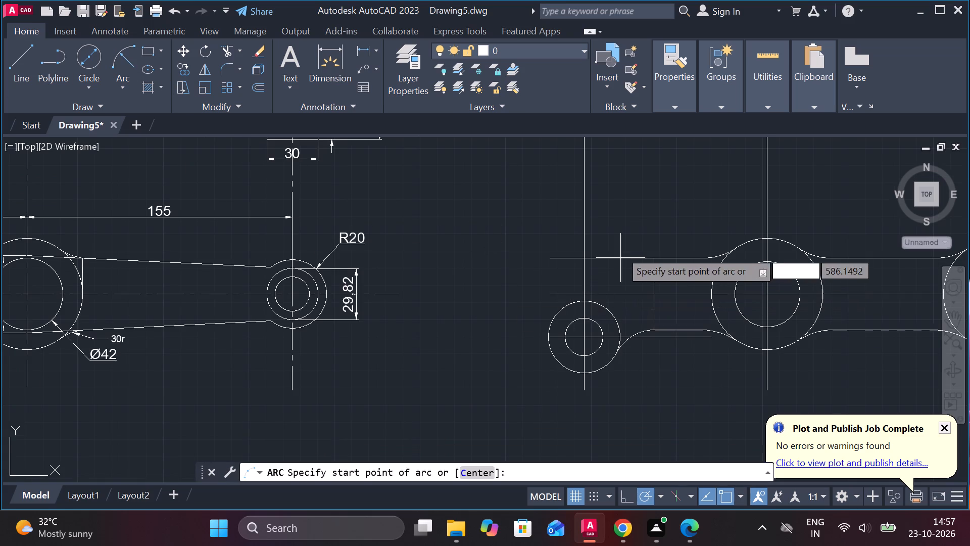
pyautogui.click(650, 255)
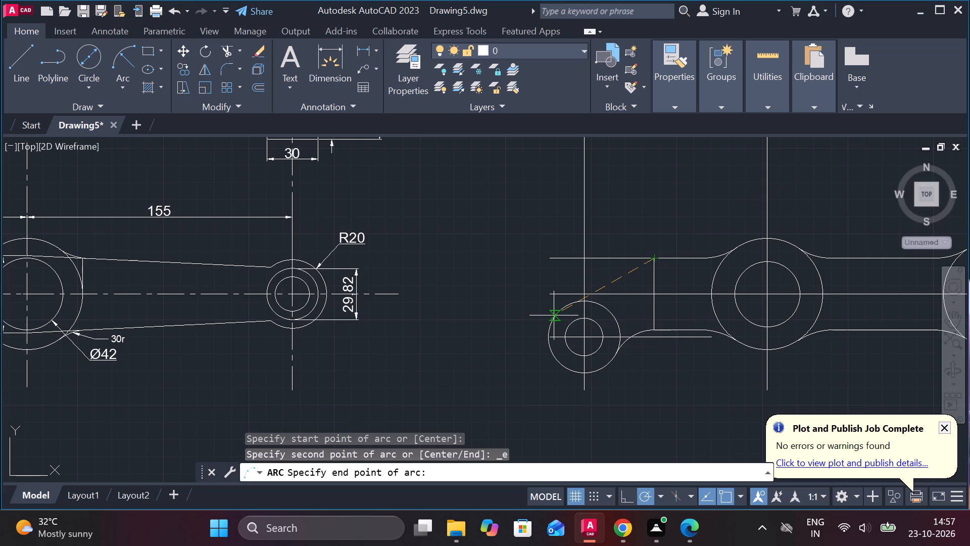
pyautogui.click(554, 315)
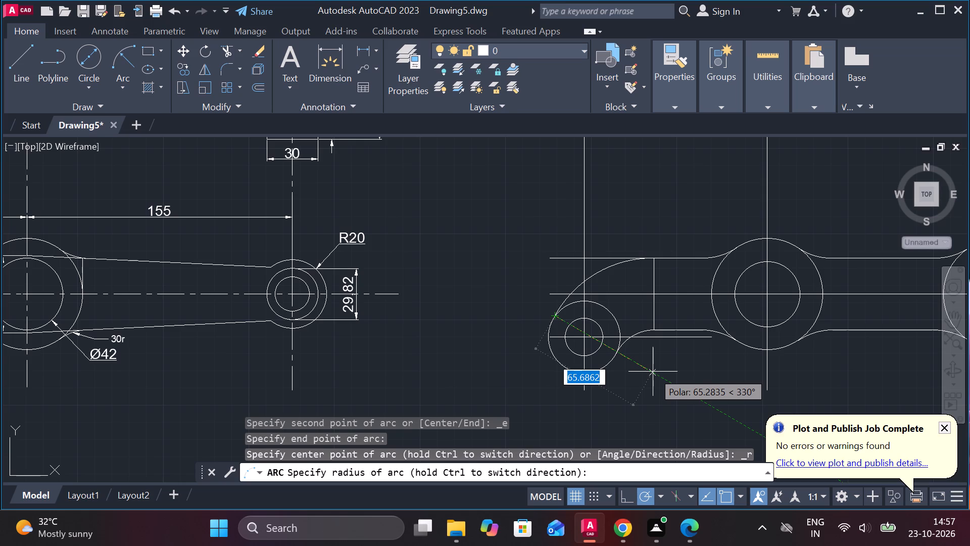
pyautogui.write('67')
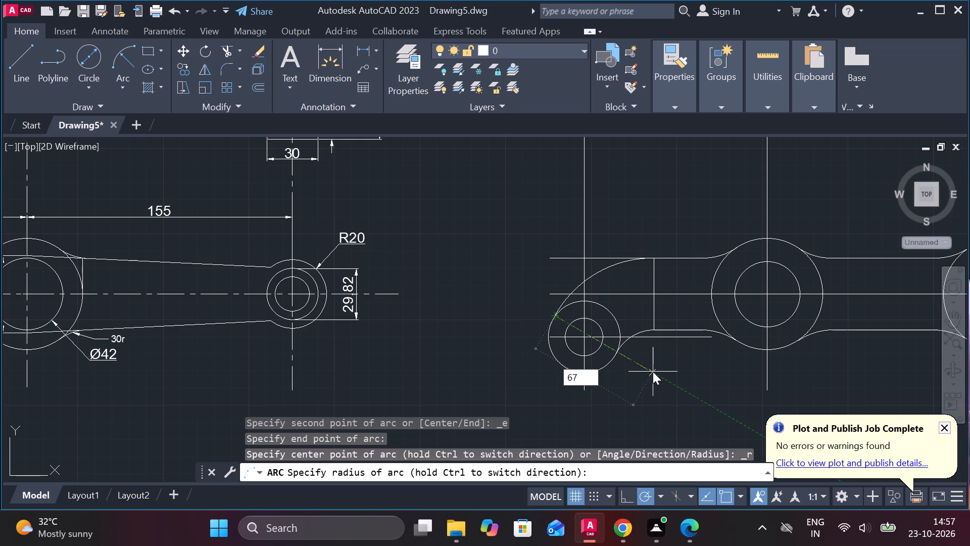
pyautogui.press('Return')
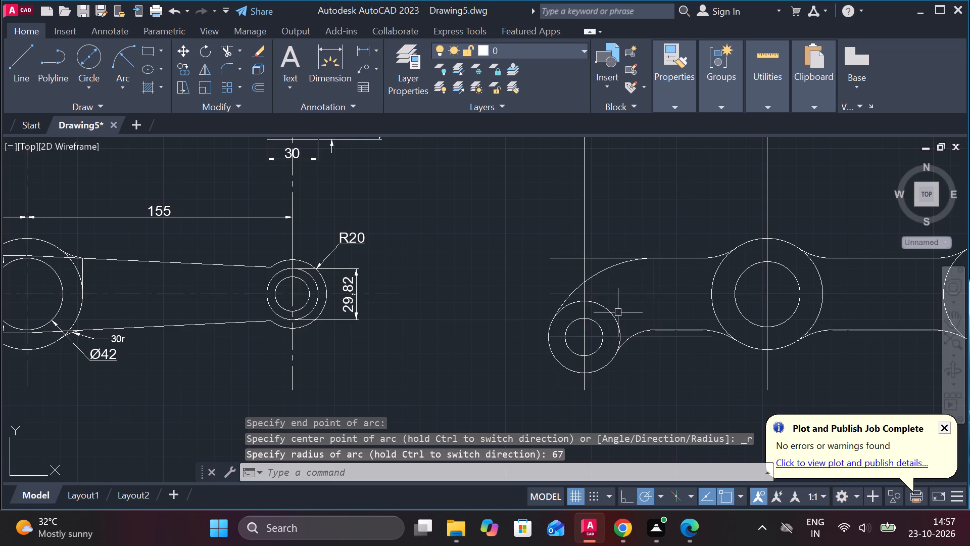
pyautogui.scroll(2, 618, 311)
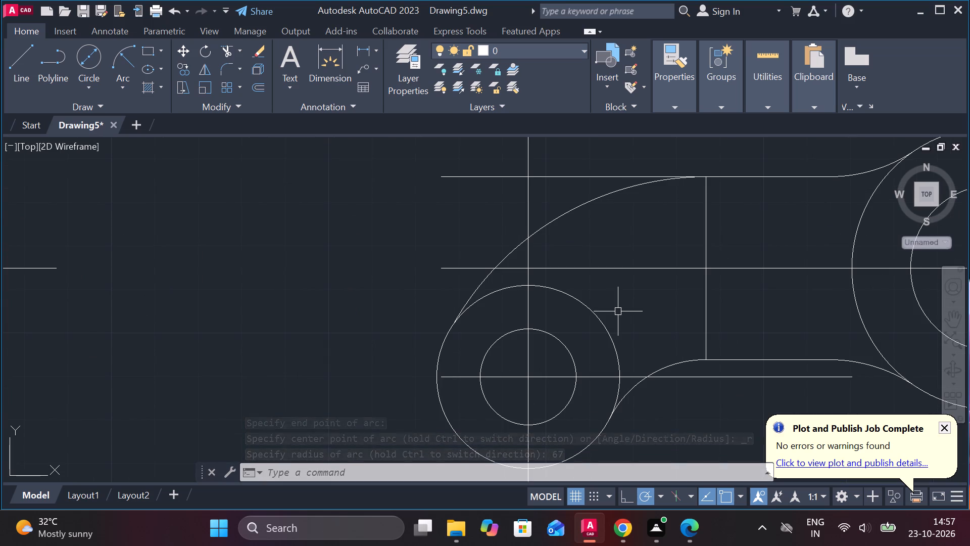
pyautogui.scroll(-2, 618, 311)
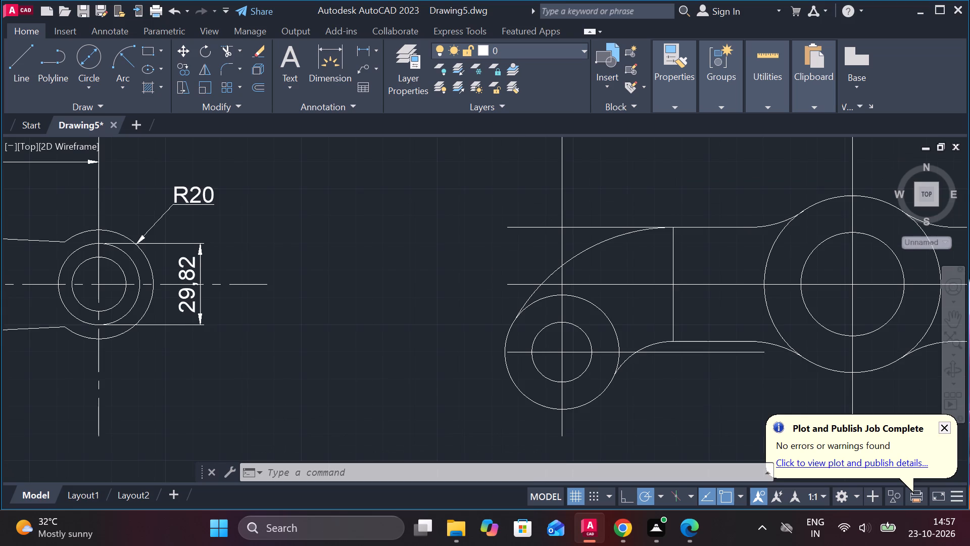
# Trim the arm's upper edge line where it extends past the new arc above the small boss.
pyautogui.click(228, 48)
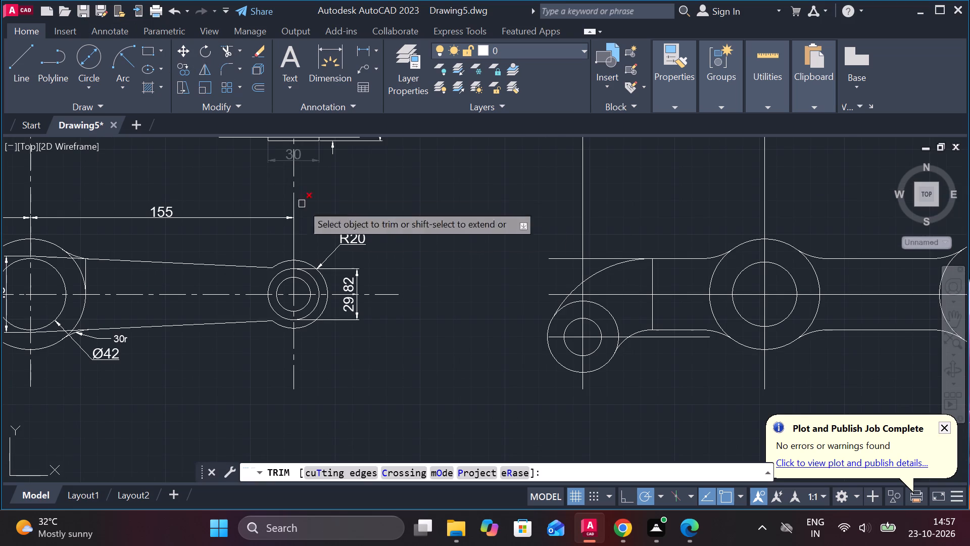
pyautogui.click(566, 260)
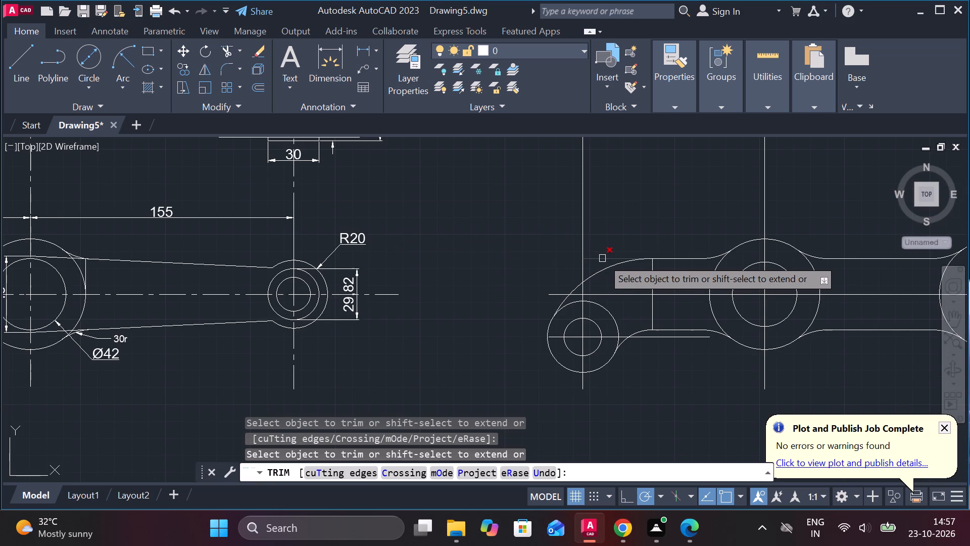
pyautogui.click(602, 258)
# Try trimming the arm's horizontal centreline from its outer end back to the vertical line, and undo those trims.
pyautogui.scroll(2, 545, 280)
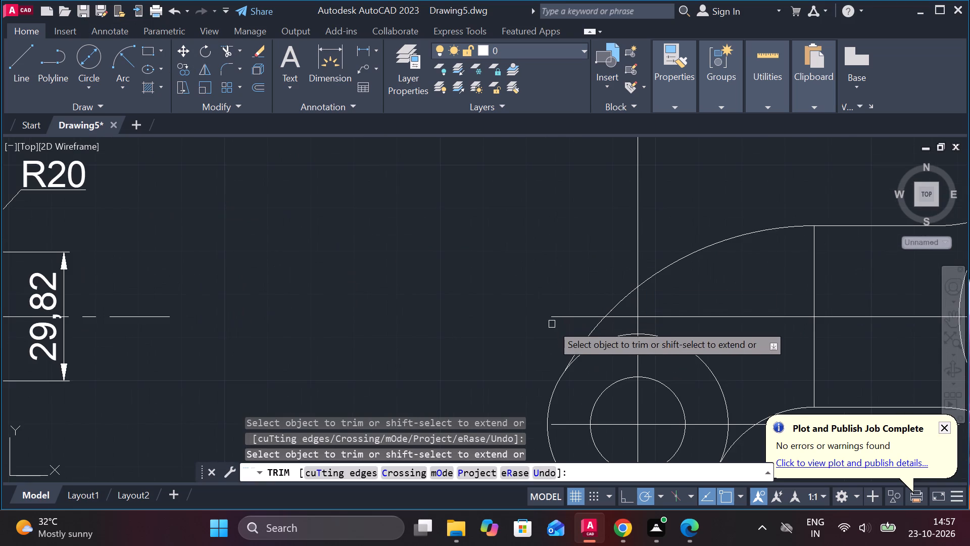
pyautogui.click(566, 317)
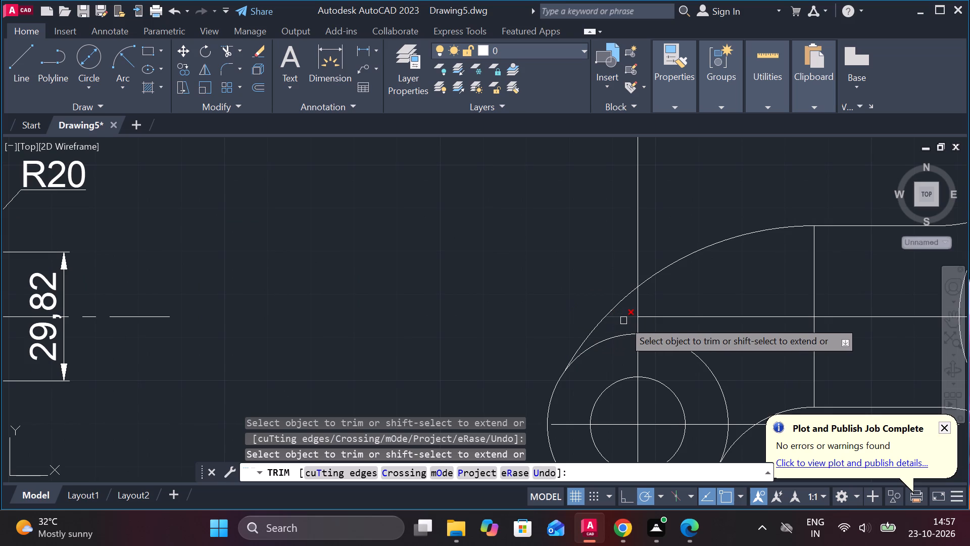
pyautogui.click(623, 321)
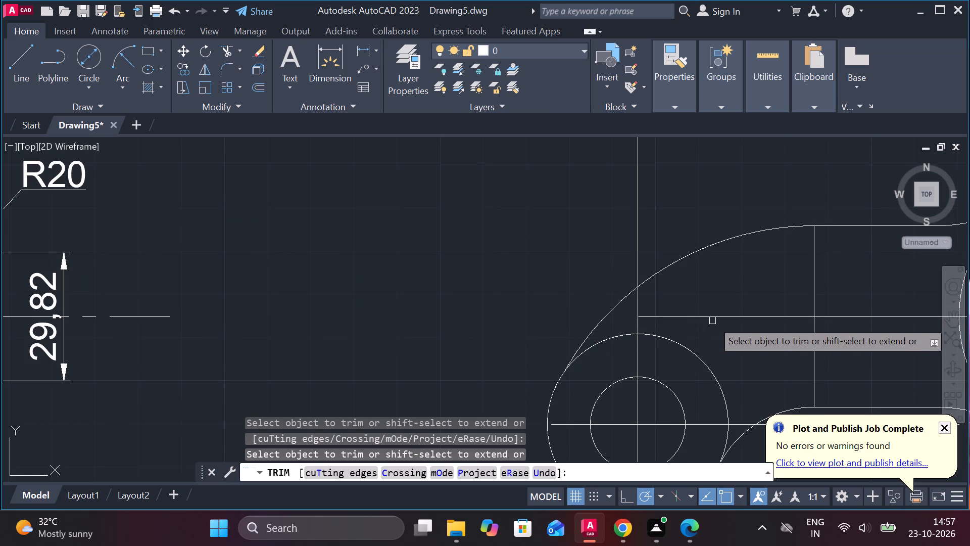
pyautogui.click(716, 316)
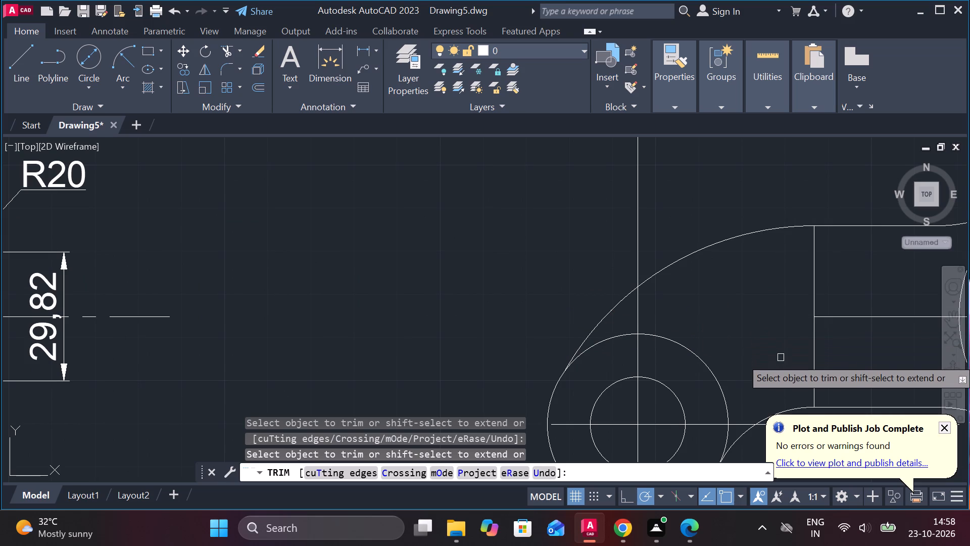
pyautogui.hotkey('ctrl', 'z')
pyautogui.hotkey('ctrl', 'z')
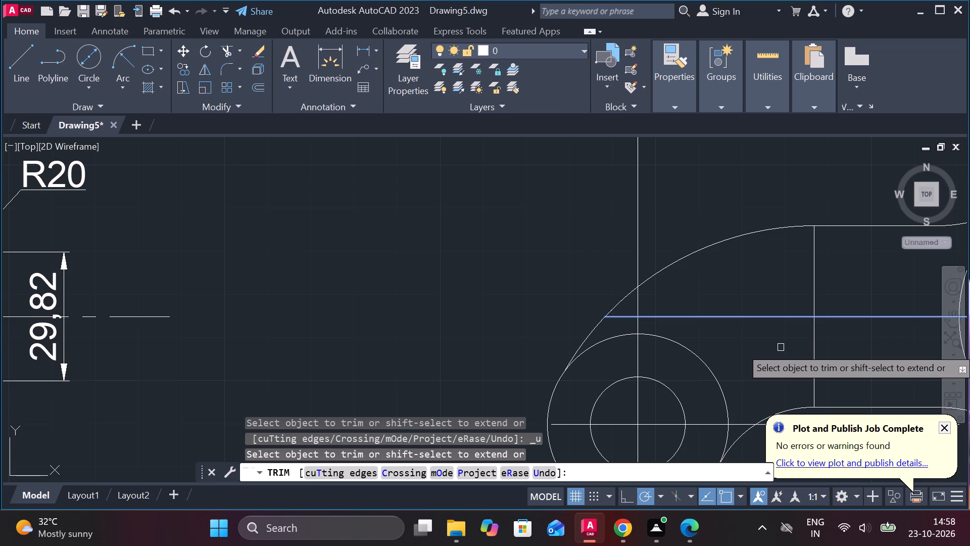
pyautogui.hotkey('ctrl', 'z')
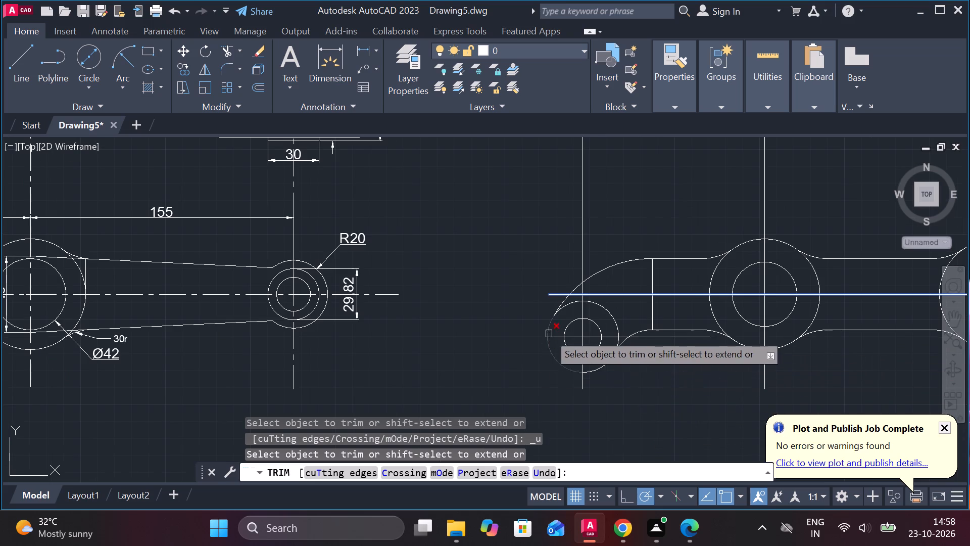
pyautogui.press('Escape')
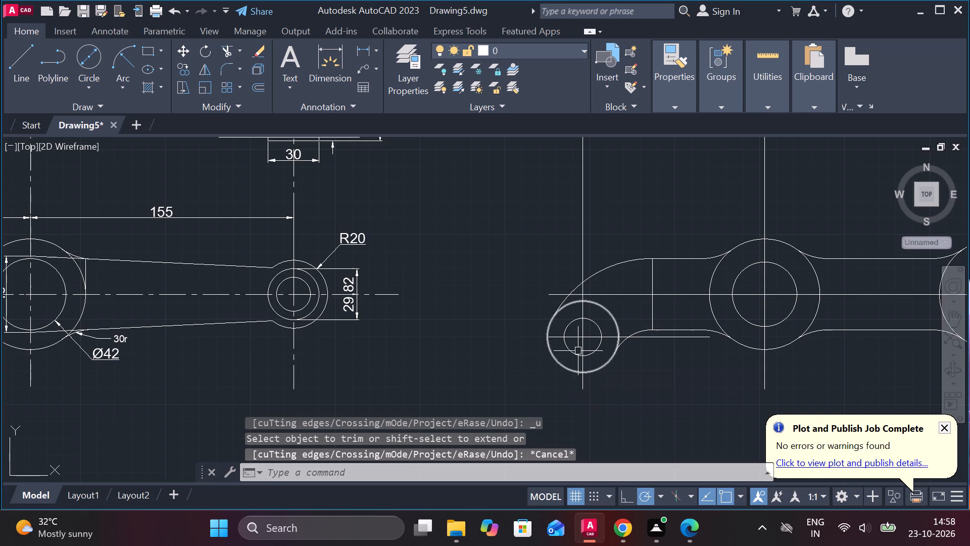
# Stretch the small boss's horizontal centreline outward so it extends past the outer circle.
pyautogui.click(561, 337)
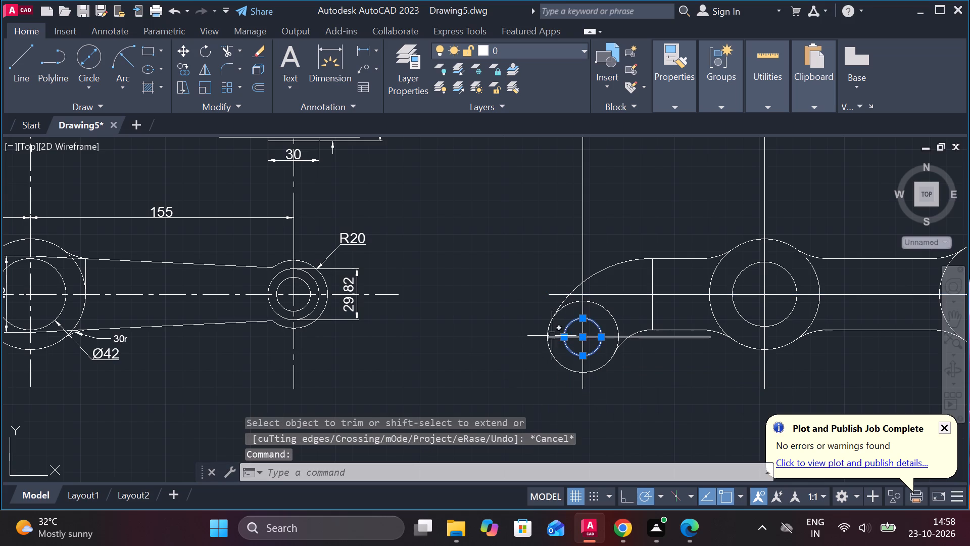
pyautogui.click(667, 335)
pyautogui.moveTo(547, 338); pyautogui.dragTo(462, 332)
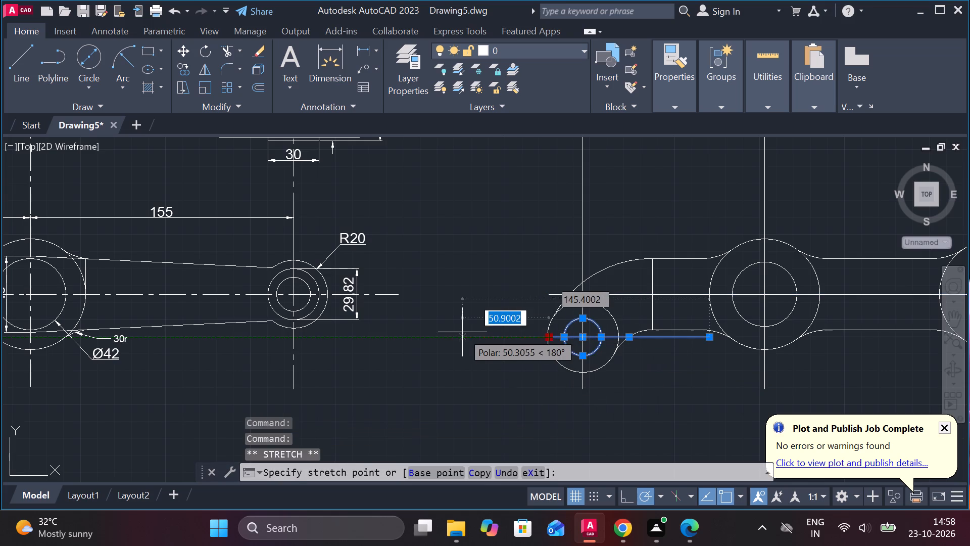
pyautogui.moveTo(462, 332); pyautogui.dragTo(465, 333)
pyautogui.moveTo(505, 333); pyautogui.dragTo(517, 335)
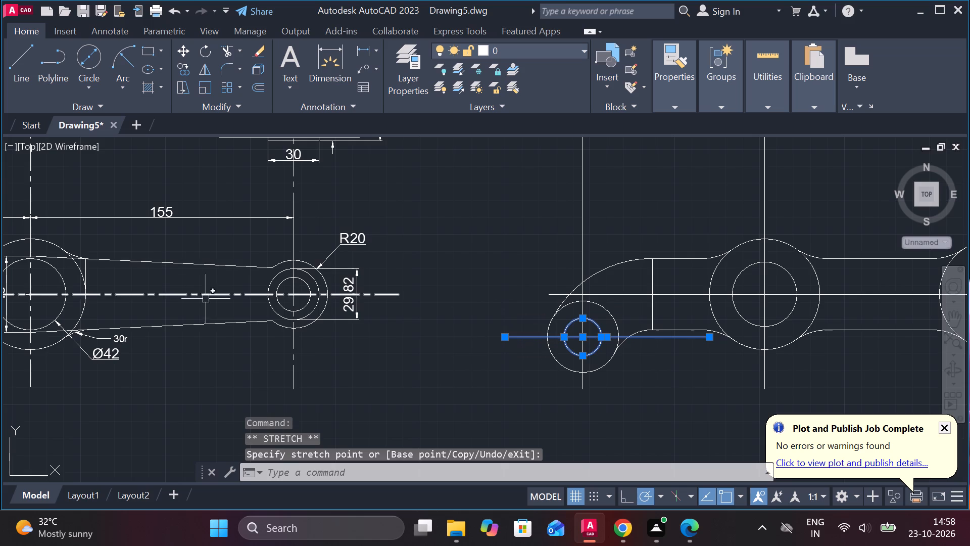
pyautogui.press('Escape')
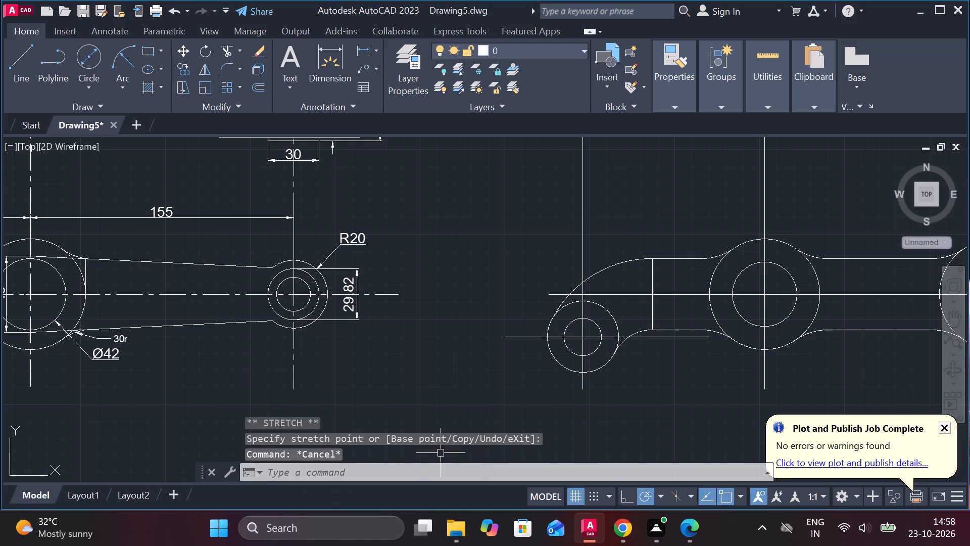
# Delete the vertical construction line across the arm between the small boss and the central hub.
pyautogui.click(651, 312)
pyautogui.press('Delete')
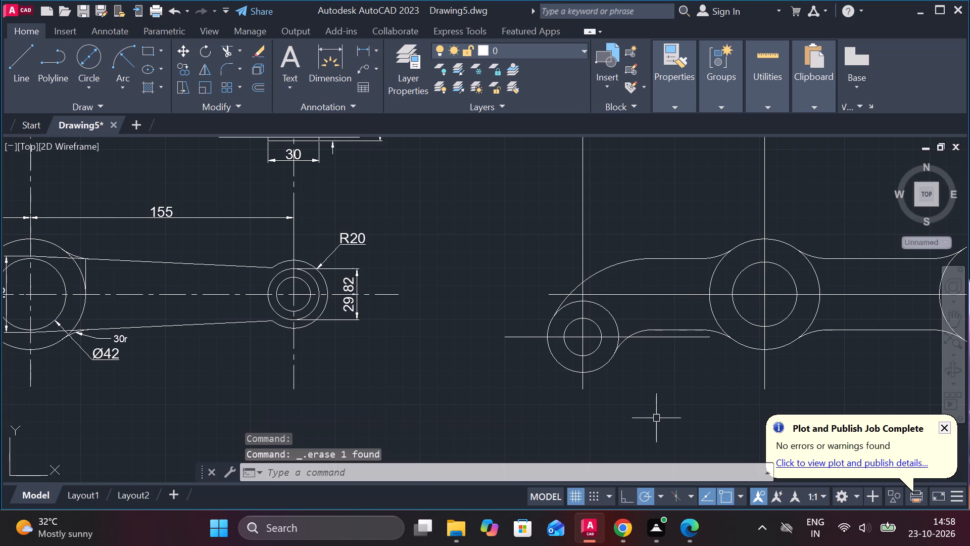
# Shorten the lever's main horizontal centreline by about 51 units at its end beyond the slotted boss.
pyautogui.scroll(-2, 672, 373)
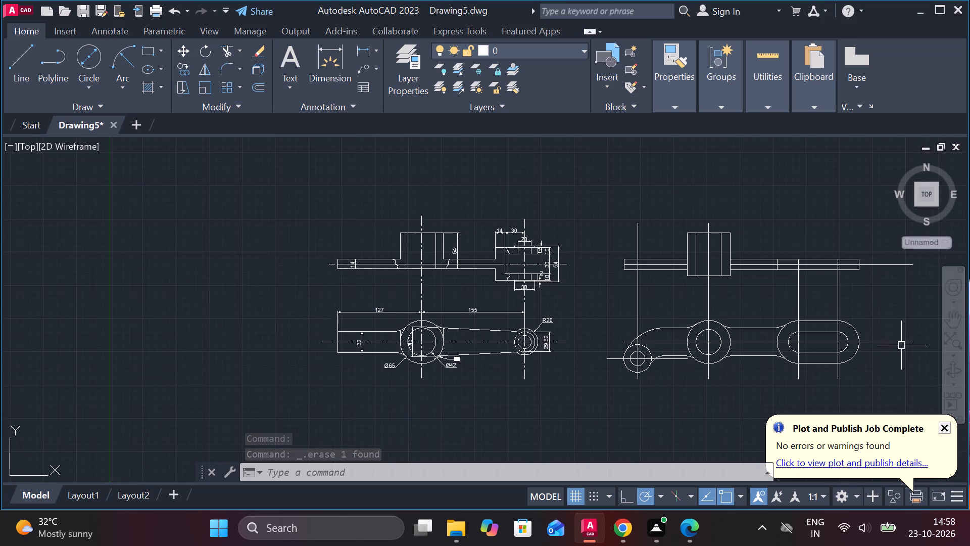
pyautogui.scroll(2, 903, 345)
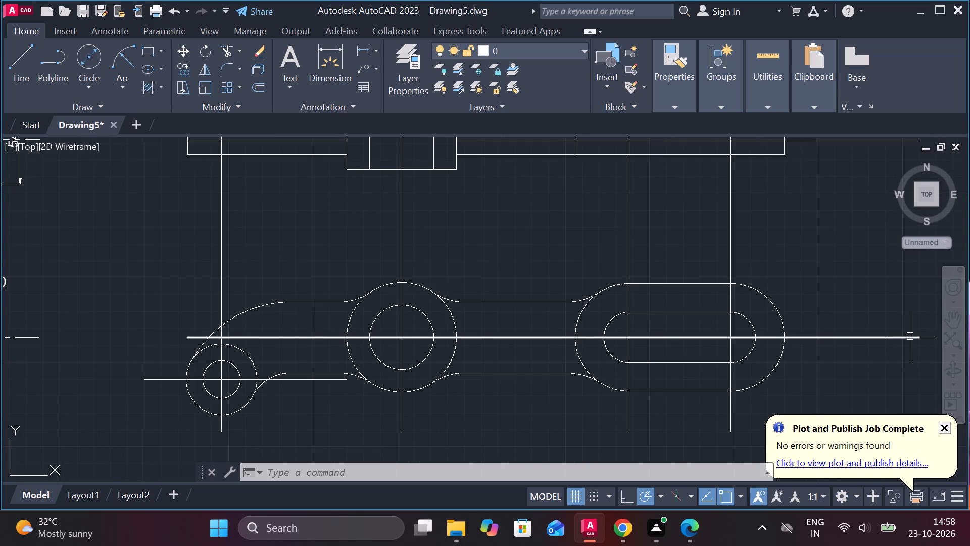
pyautogui.click(909, 336)
pyautogui.click(917, 339)
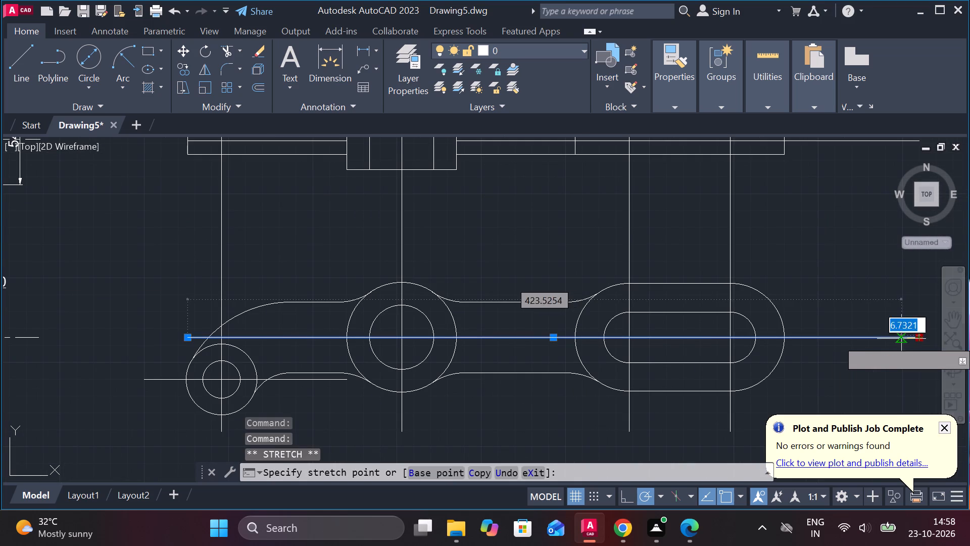
pyautogui.click(833, 336)
pyautogui.scroll(-2, 840, 302)
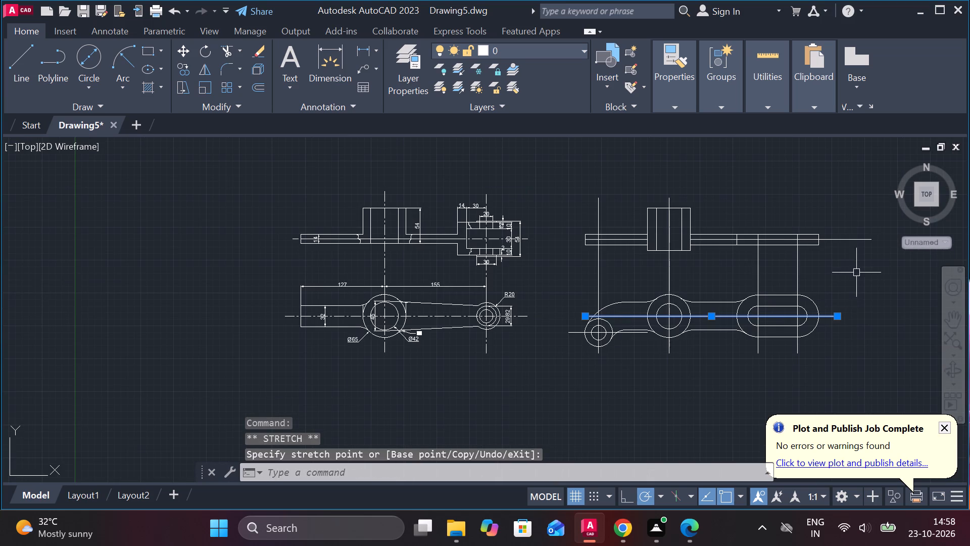
# Shorten the upper view's horizontal centreline by about 36 units at its end beyond the slotted arm.
pyautogui.click(870, 242)
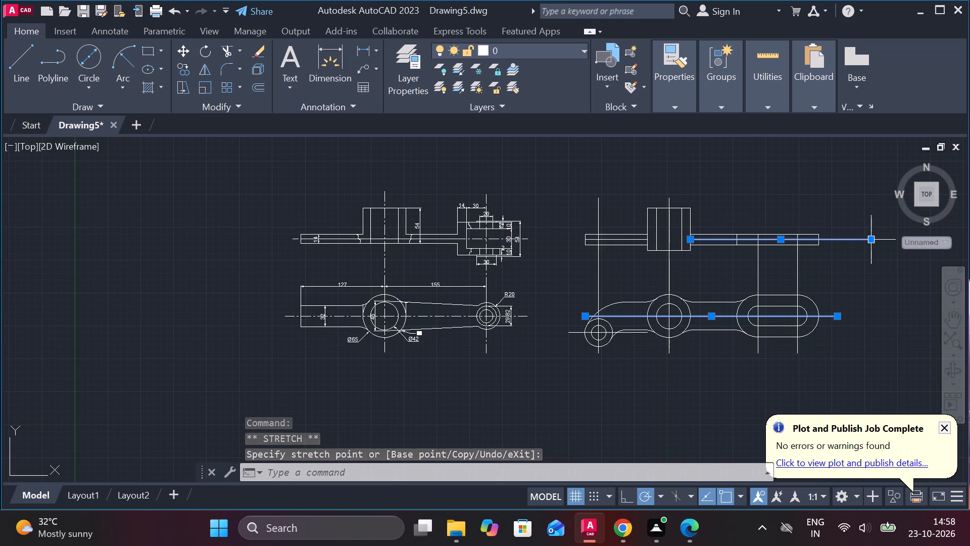
pyautogui.moveTo(870, 242); pyautogui.dragTo(847, 242)
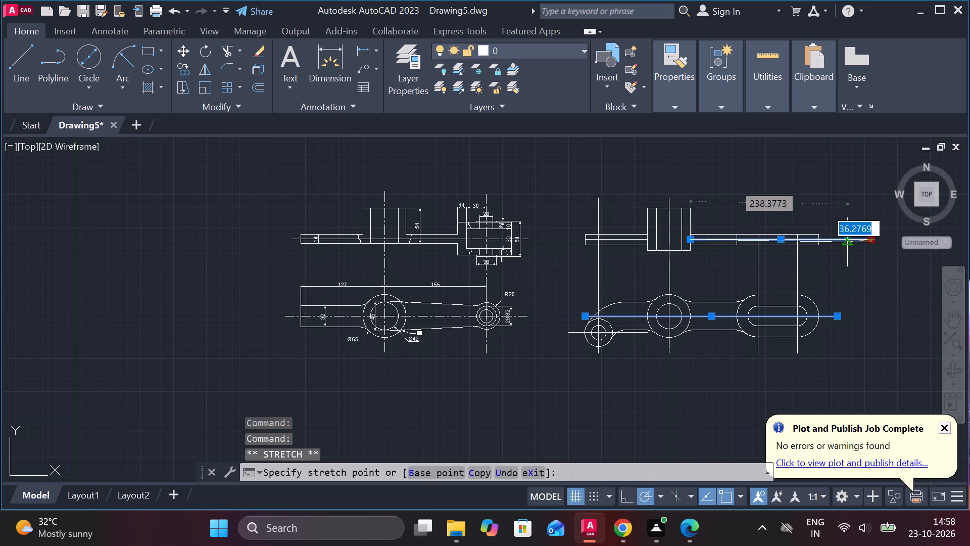
pyautogui.click(847, 242)
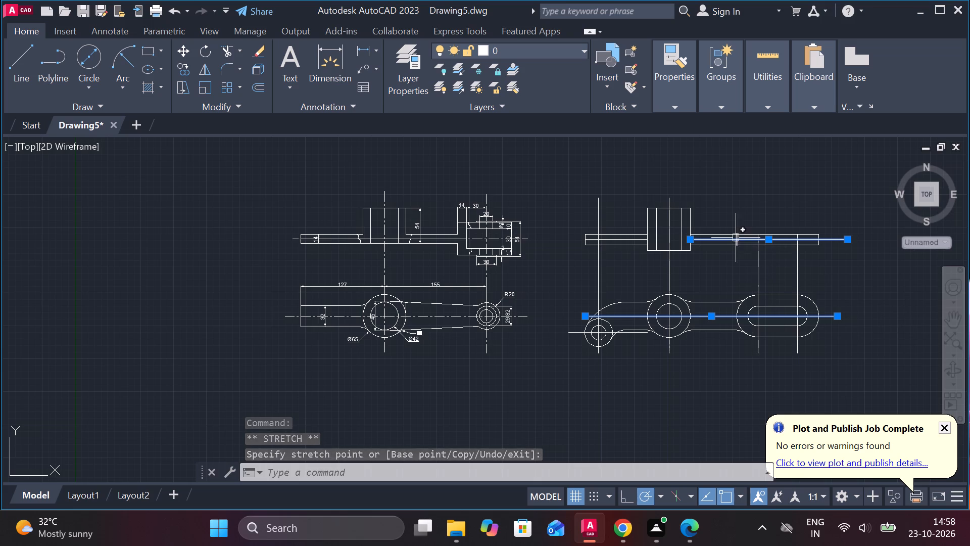
# Assign the CENTER linetype to both views' main horizontal centrelines and the vertical lines through the small boss, hub and slot ends.
pyautogui.click(633, 241)
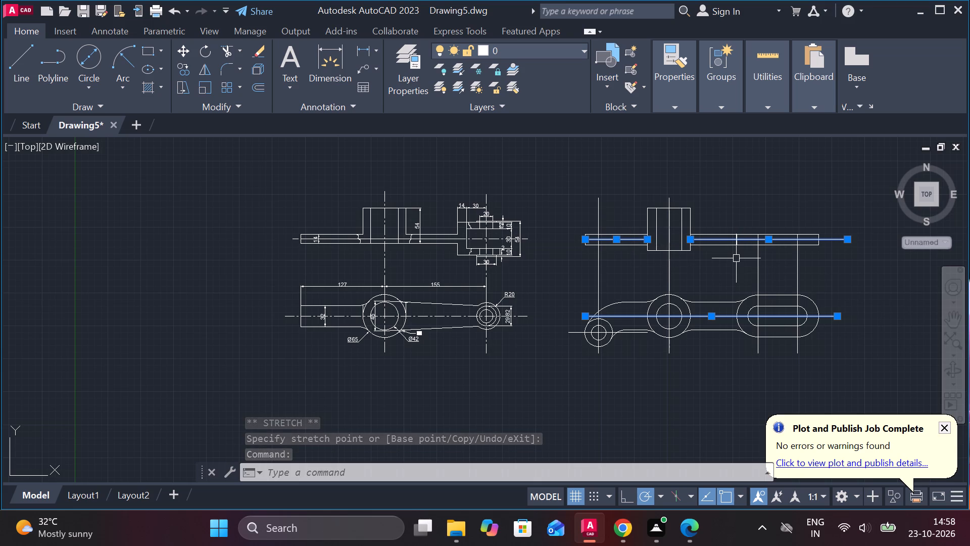
pyautogui.click(672, 272)
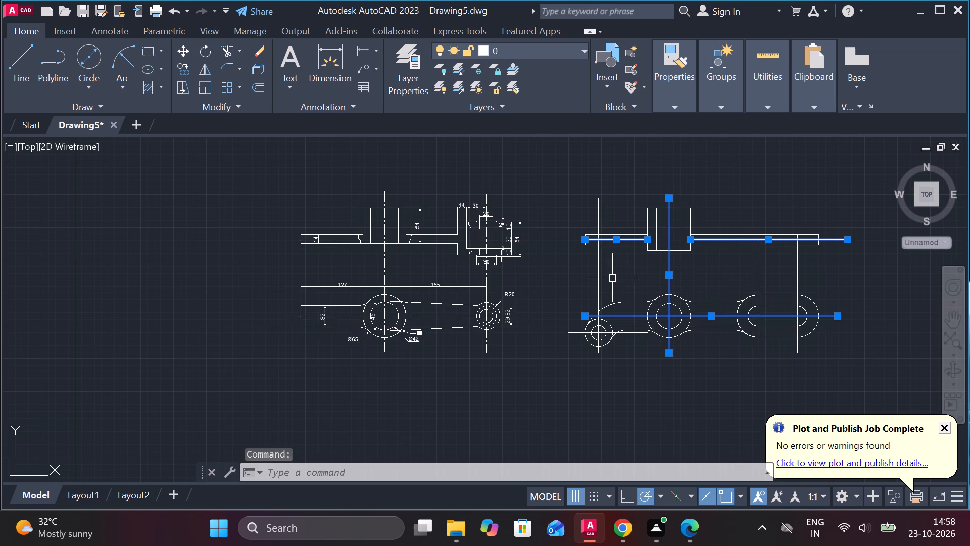
pyautogui.click(598, 276)
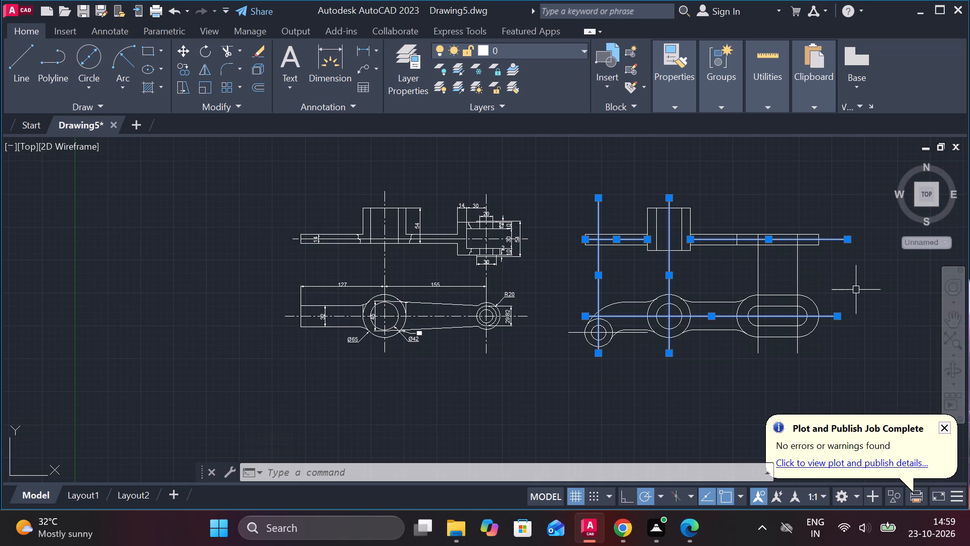
pyautogui.click(758, 279)
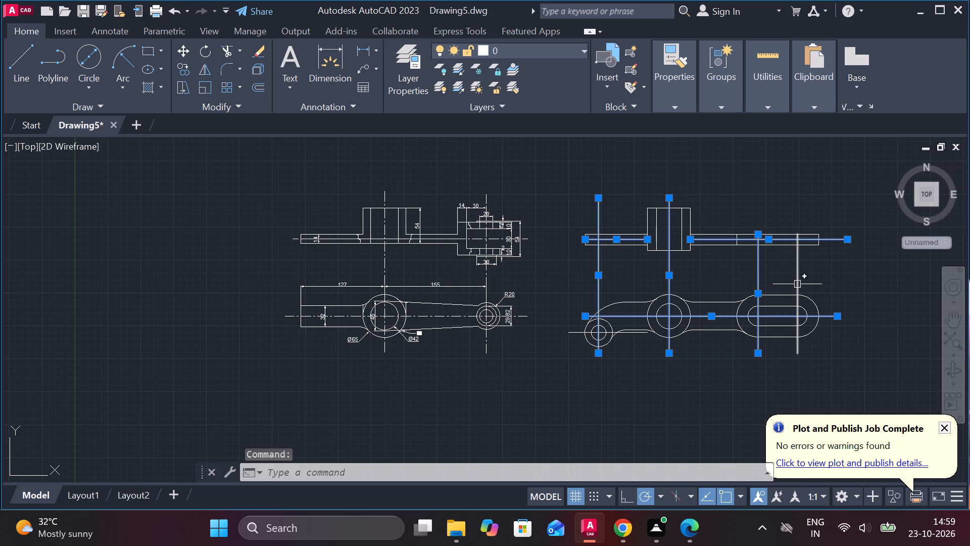
pyautogui.click(799, 284)
pyautogui.click(669, 106)
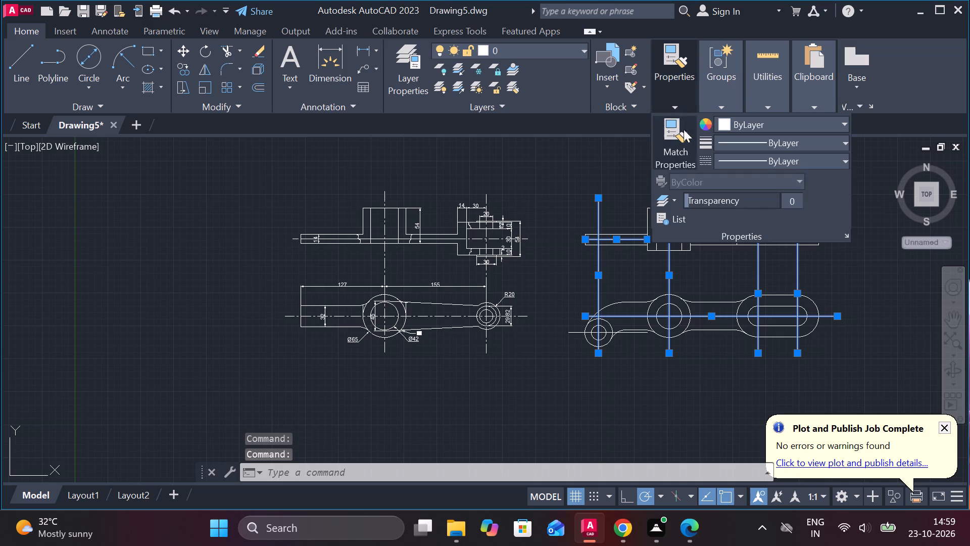
pyautogui.click(787, 163)
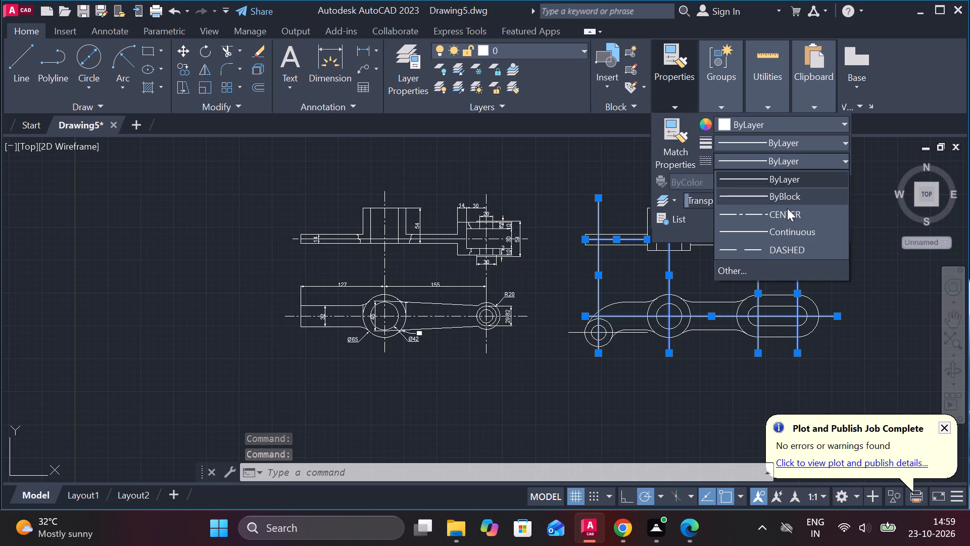
pyautogui.click(791, 215)
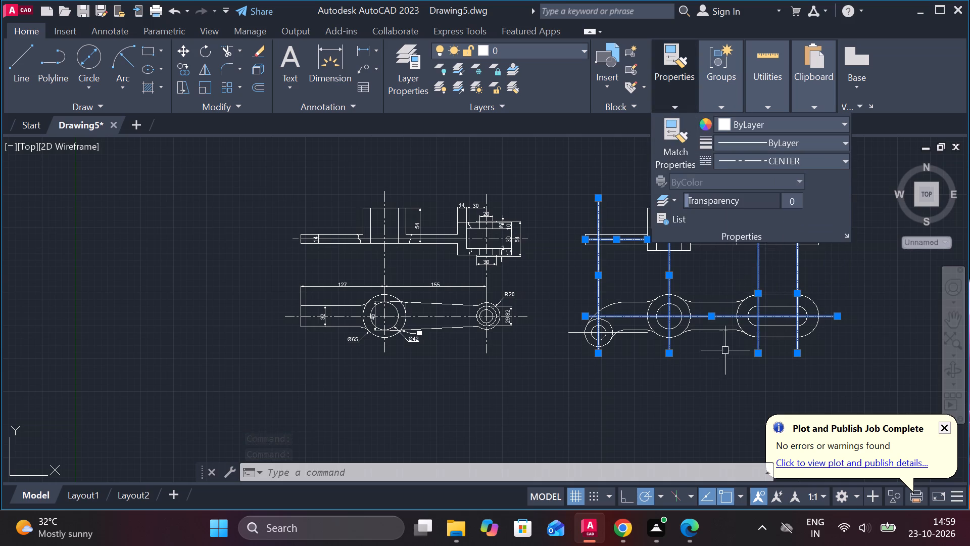
pyautogui.press('Escape')
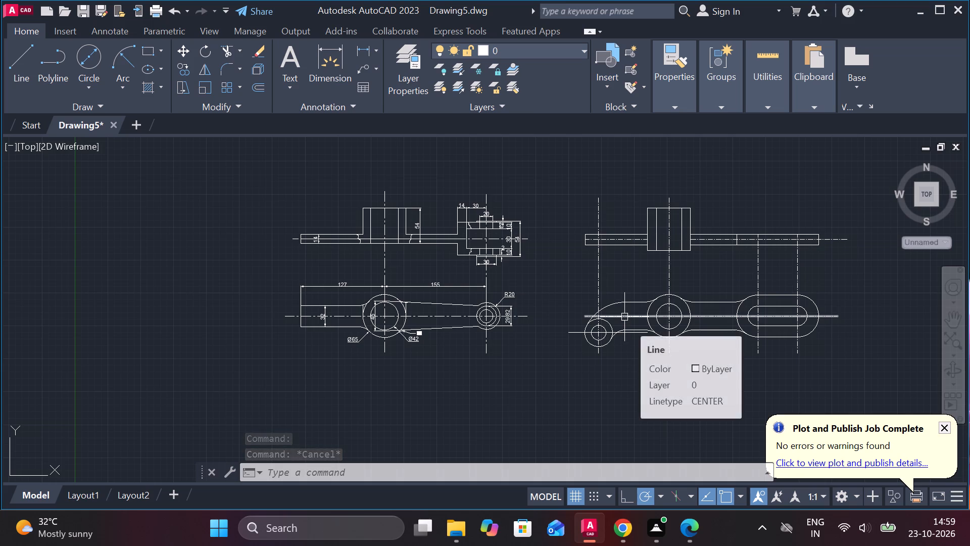
# Assign the CENTER linetype to the small boss's horizontal centreline in the lower view.
pyautogui.scroll(2, 615, 315)
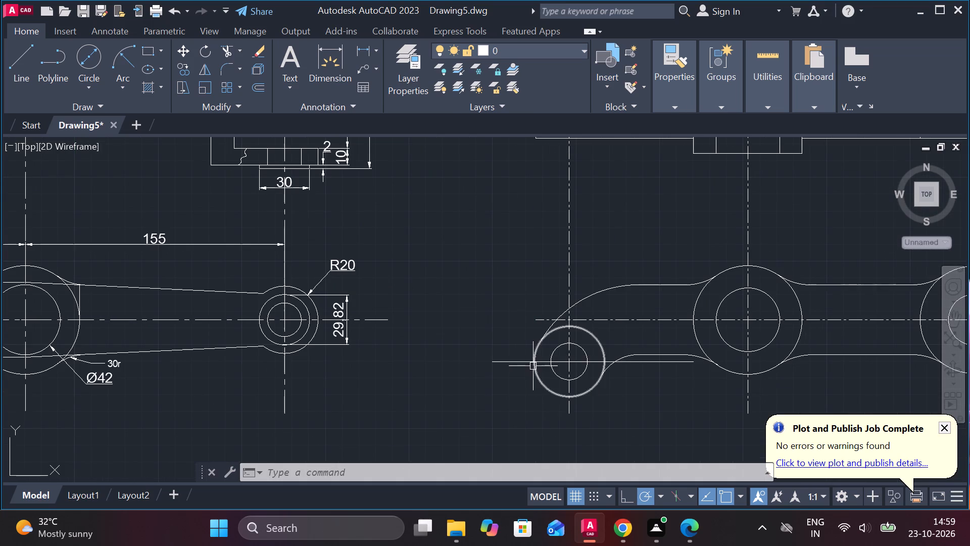
pyautogui.click(508, 360)
pyautogui.click(680, 105)
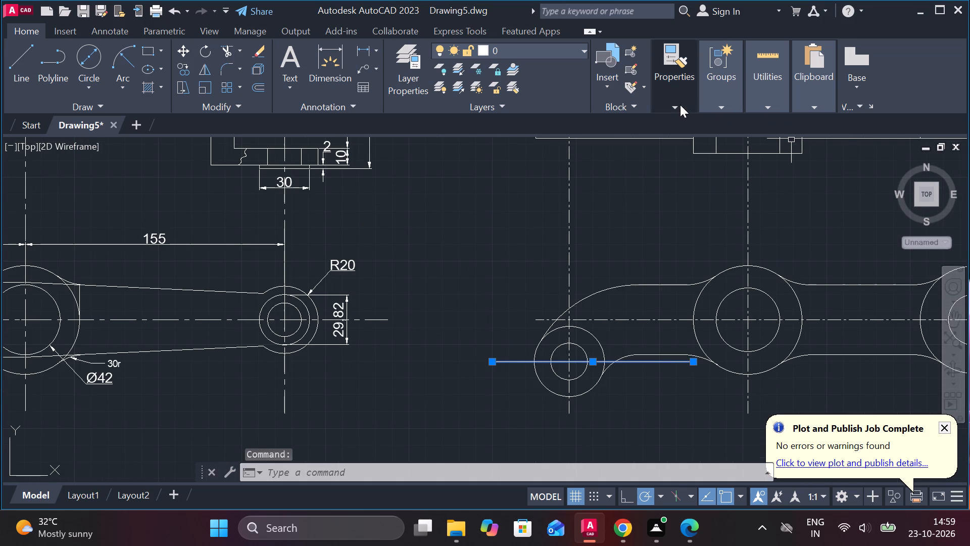
pyautogui.click(786, 162)
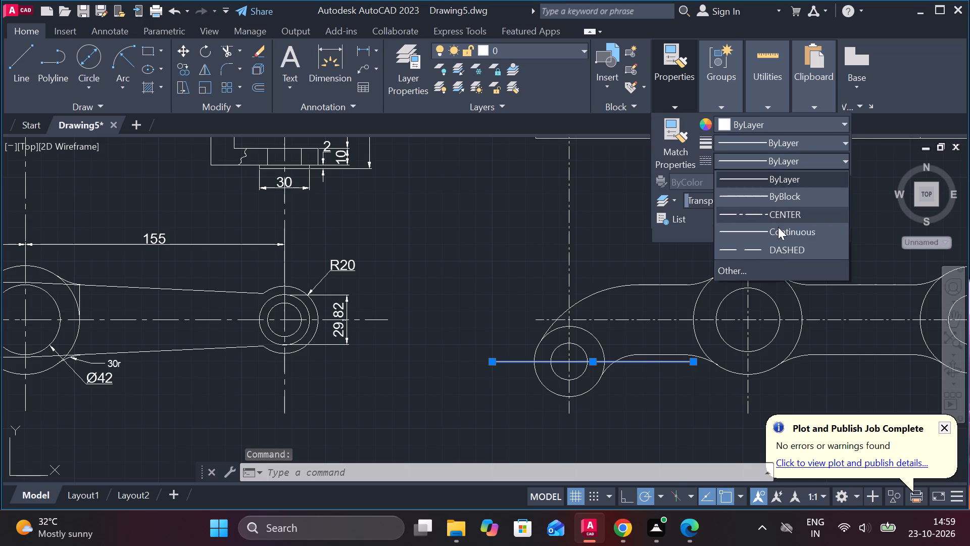
pyautogui.click(775, 212)
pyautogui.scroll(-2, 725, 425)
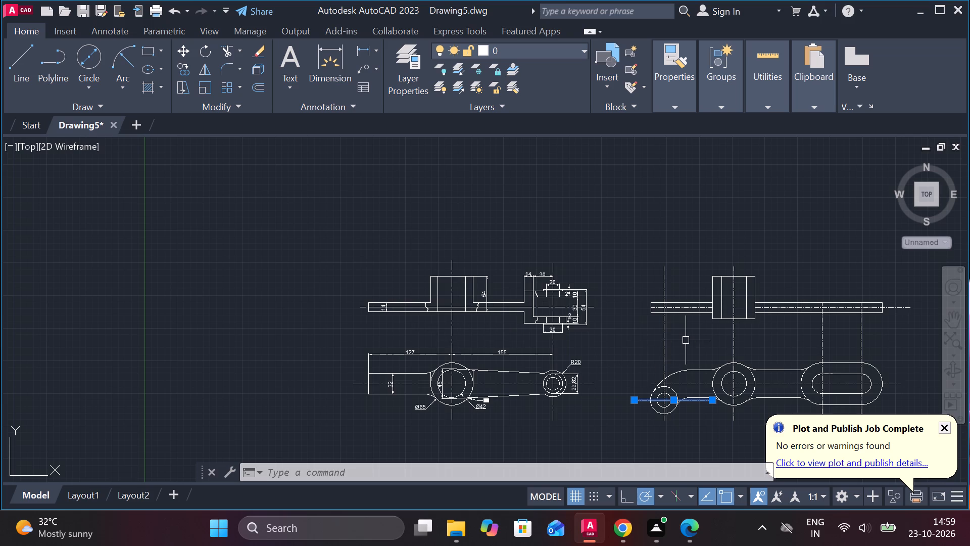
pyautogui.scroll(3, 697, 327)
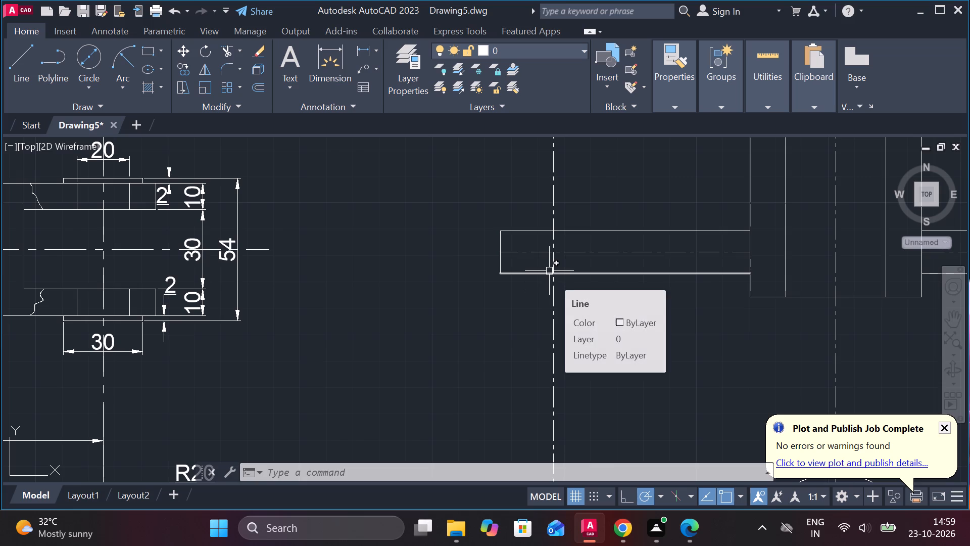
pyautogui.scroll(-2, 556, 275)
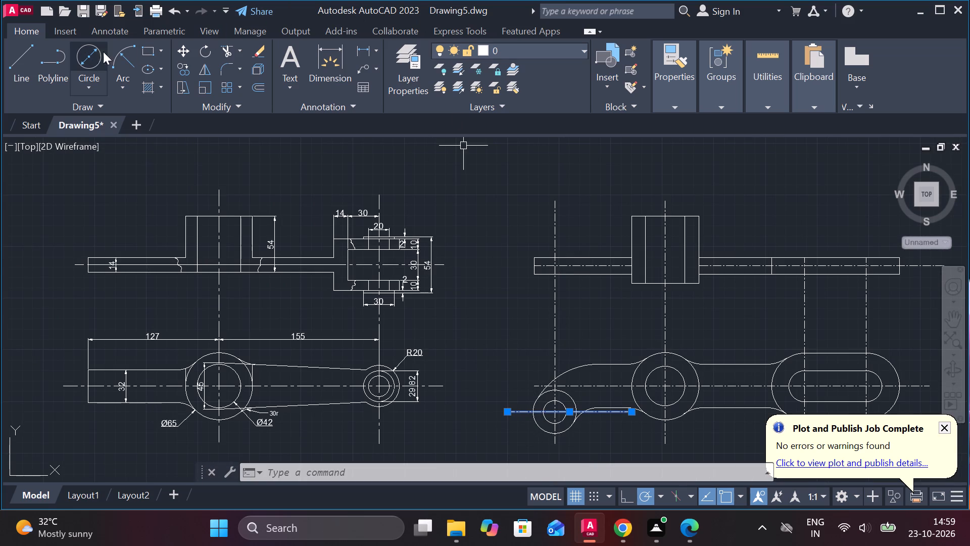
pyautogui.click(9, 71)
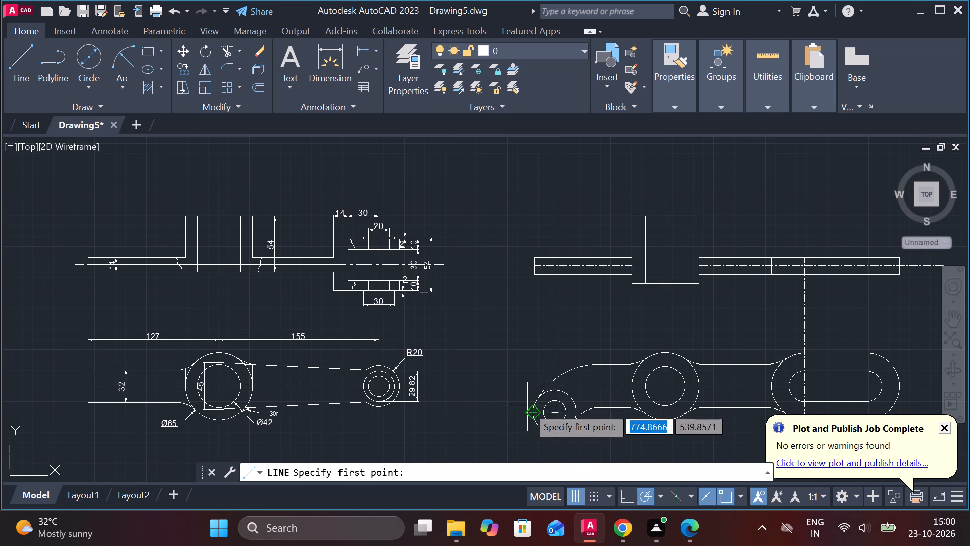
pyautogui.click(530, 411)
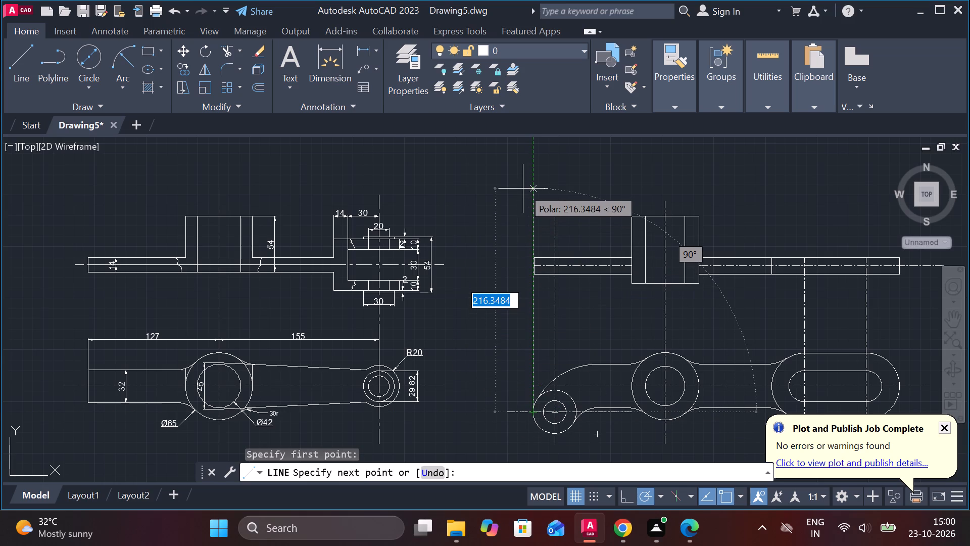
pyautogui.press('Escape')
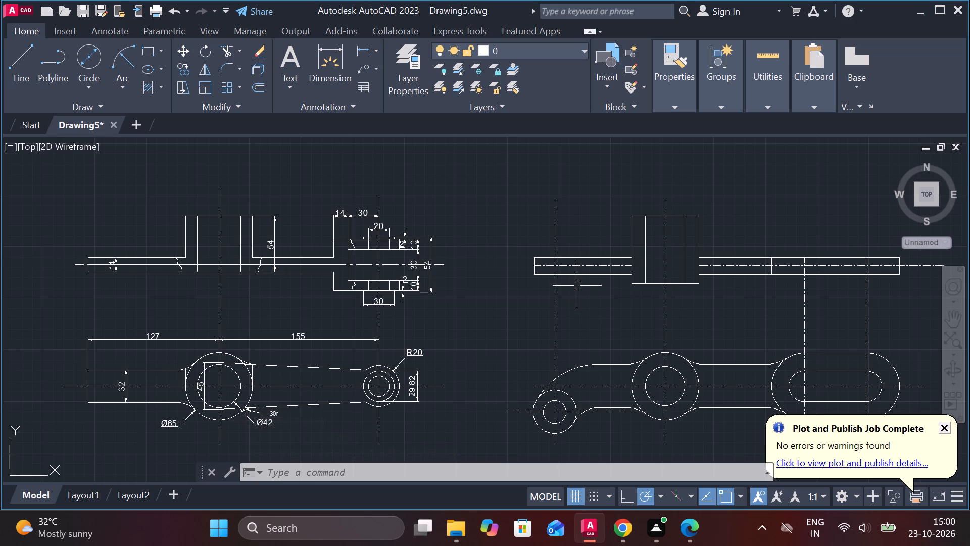
# Draw a 42-unit horizontal line along the upper view arm's bottom edge, starting at the lower corner of the small-boss end.
pyautogui.click(18, 71)
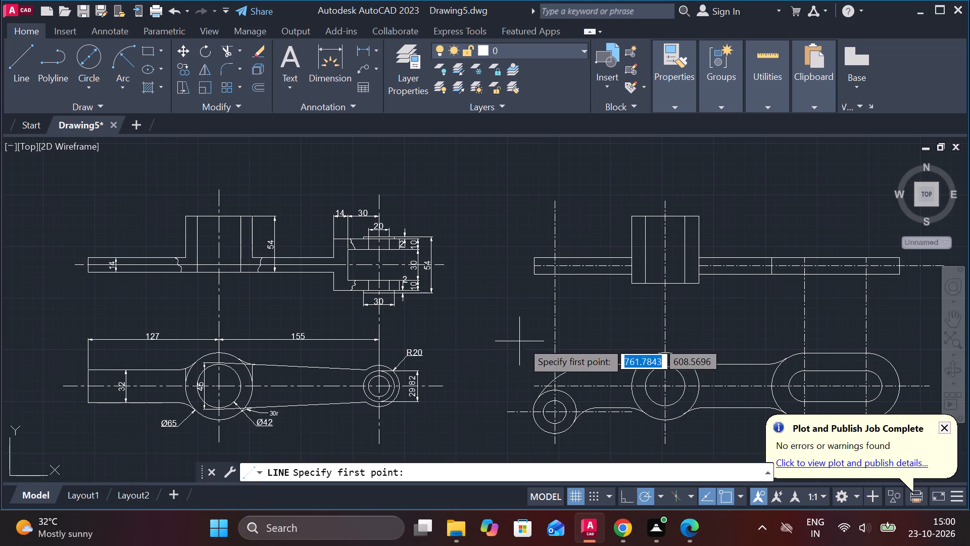
pyautogui.scroll(2, 540, 294)
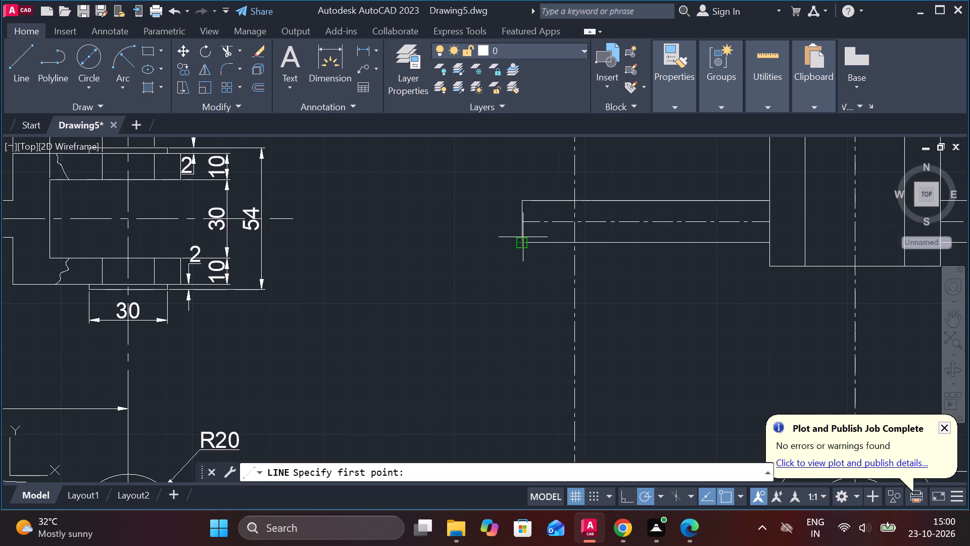
pyautogui.click(523, 238)
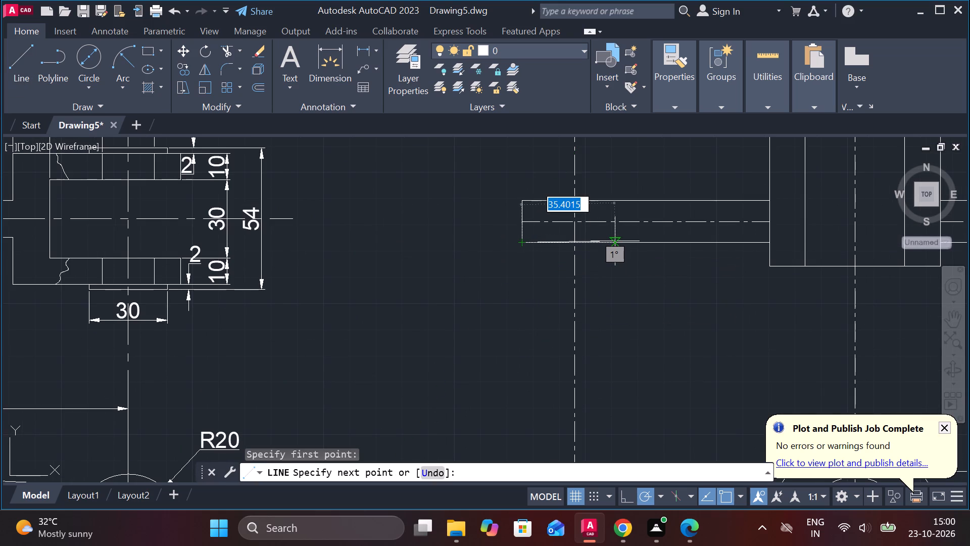
pyautogui.write('42')
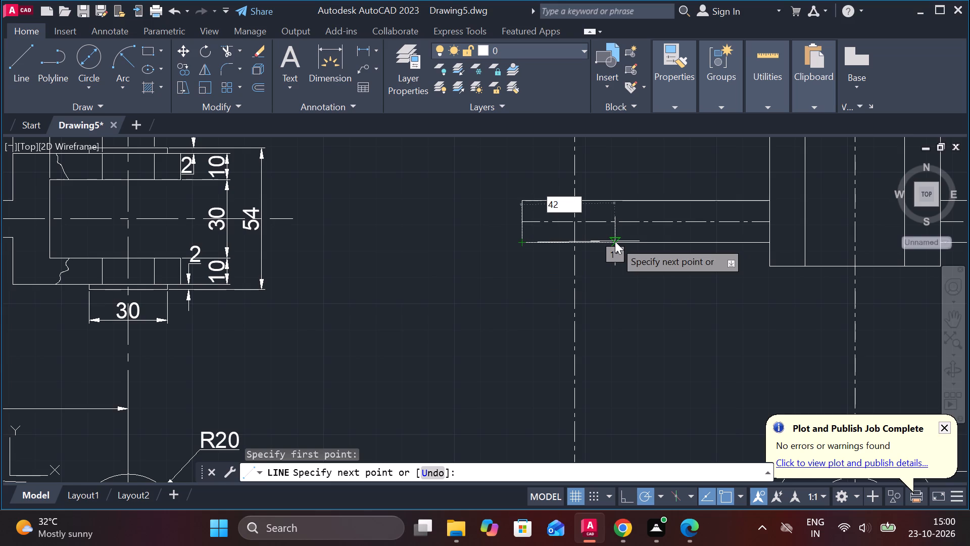
pyautogui.press('Return')
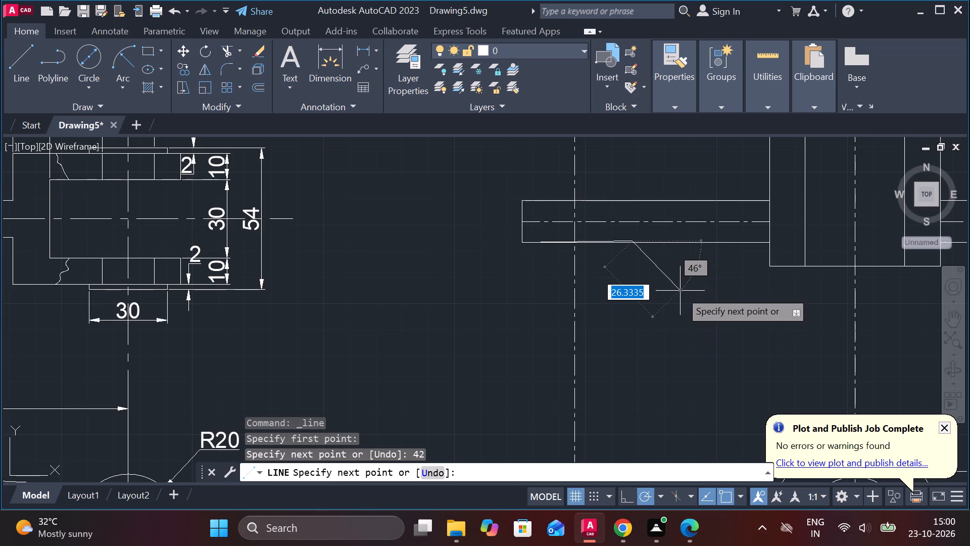
pyautogui.hotkey('ctrl', 'z')
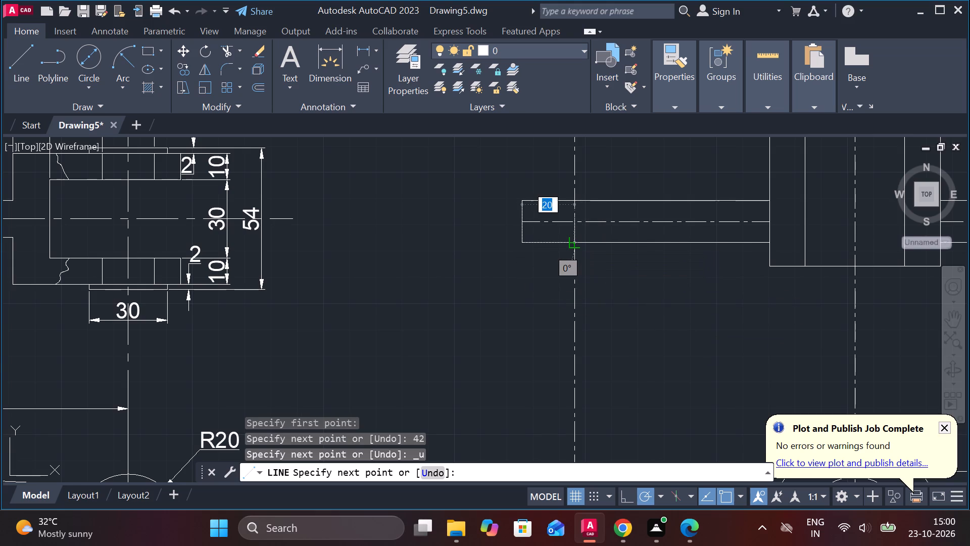
pyautogui.write('42')
pyautogui.press('Return')
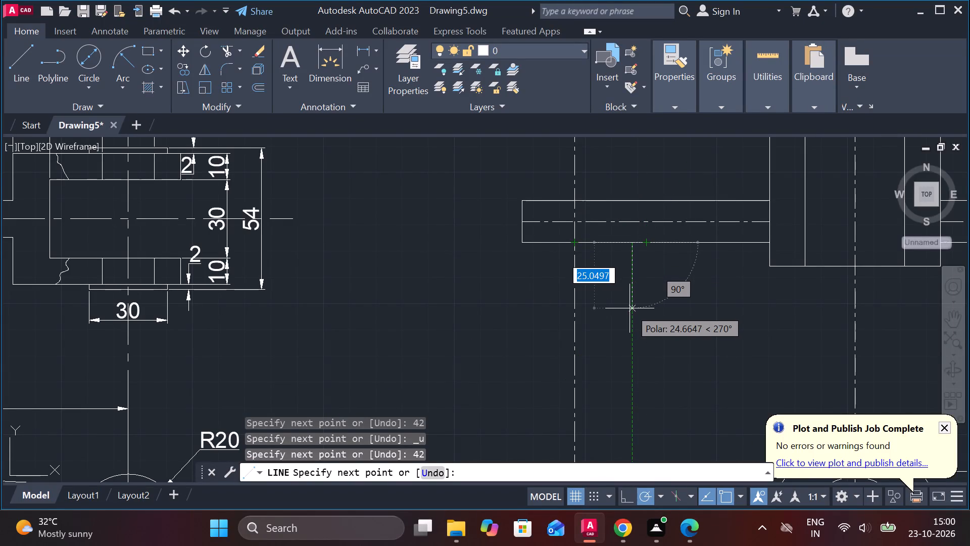
pyautogui.press('Escape')
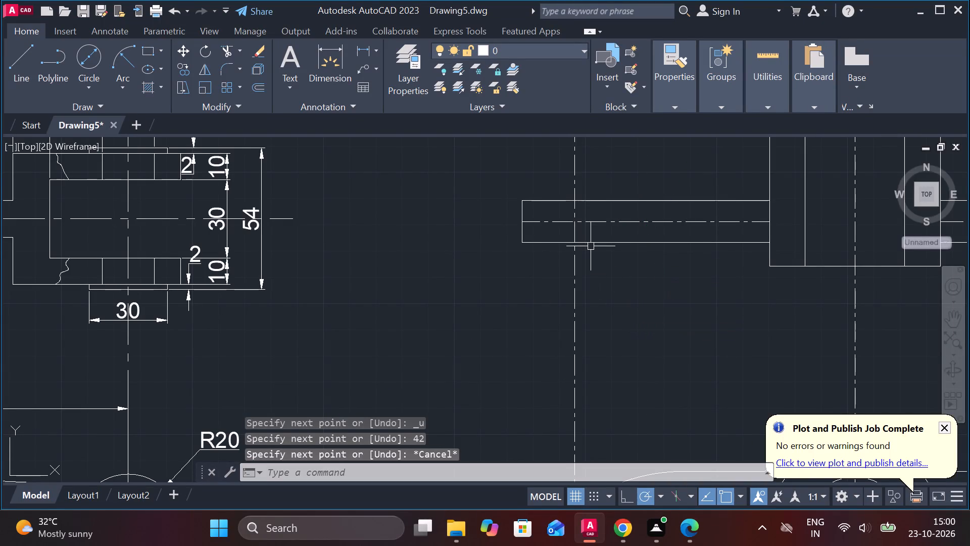
# Move the 42-unit line 5 units straight down from the arm's bottom edge.
pyautogui.click(589, 244)
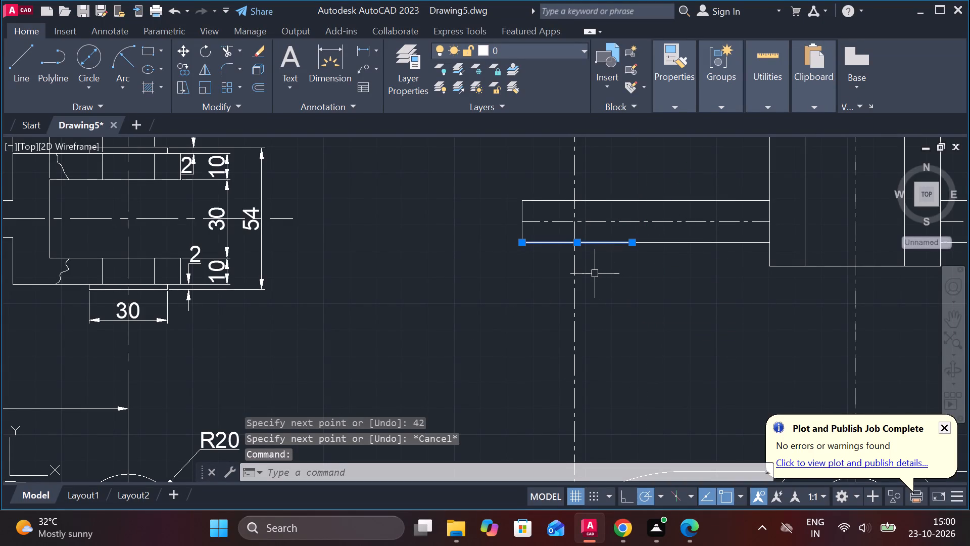
pyautogui.press('m')
pyautogui.press('Return')
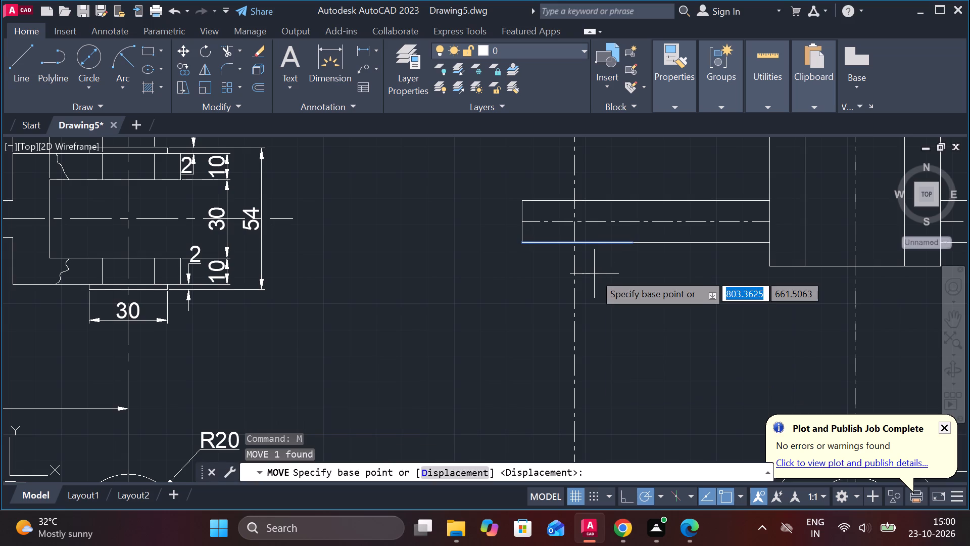
pyautogui.click(572, 245)
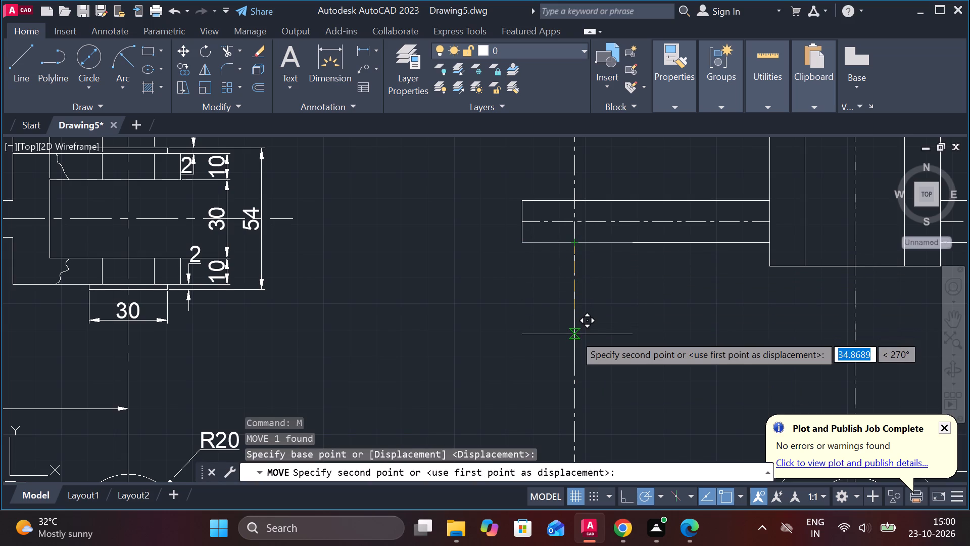
pyautogui.press('5')
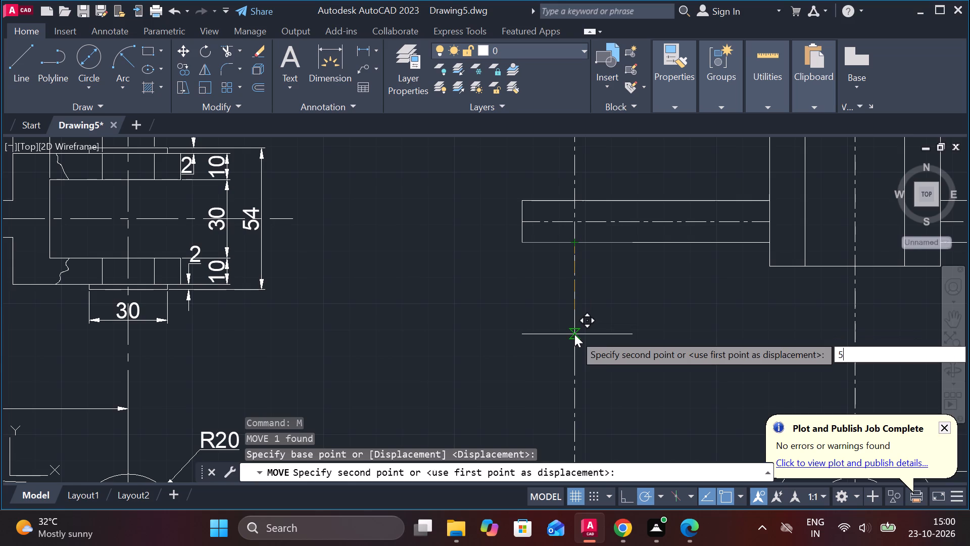
pyautogui.press('Return')
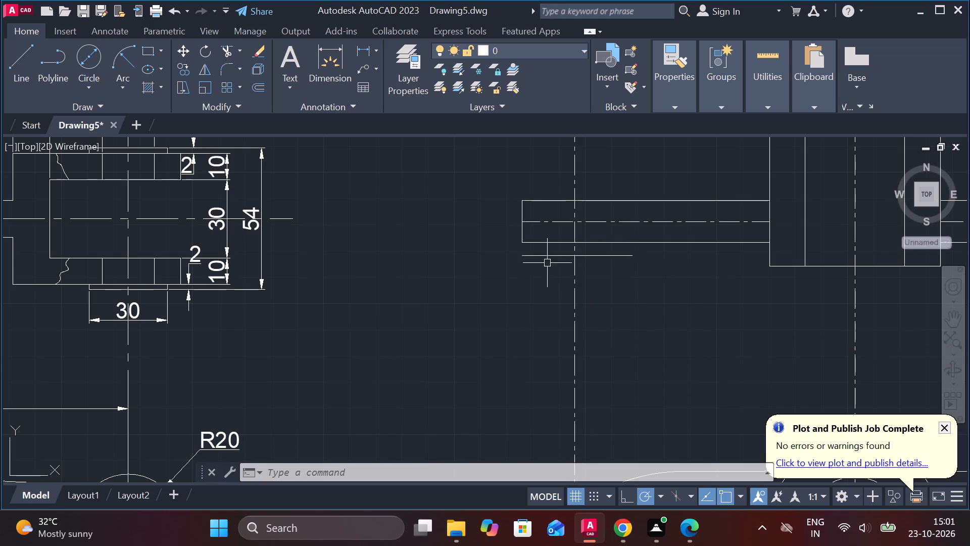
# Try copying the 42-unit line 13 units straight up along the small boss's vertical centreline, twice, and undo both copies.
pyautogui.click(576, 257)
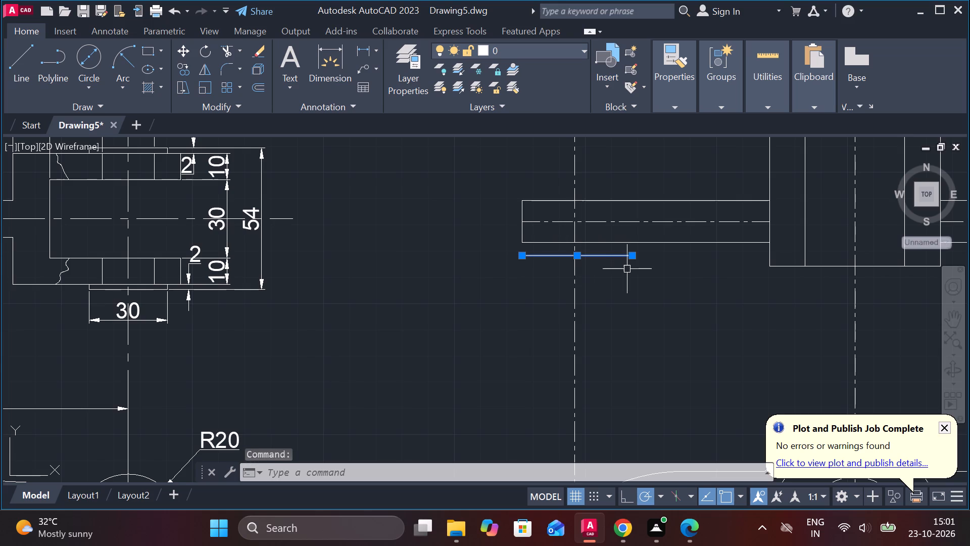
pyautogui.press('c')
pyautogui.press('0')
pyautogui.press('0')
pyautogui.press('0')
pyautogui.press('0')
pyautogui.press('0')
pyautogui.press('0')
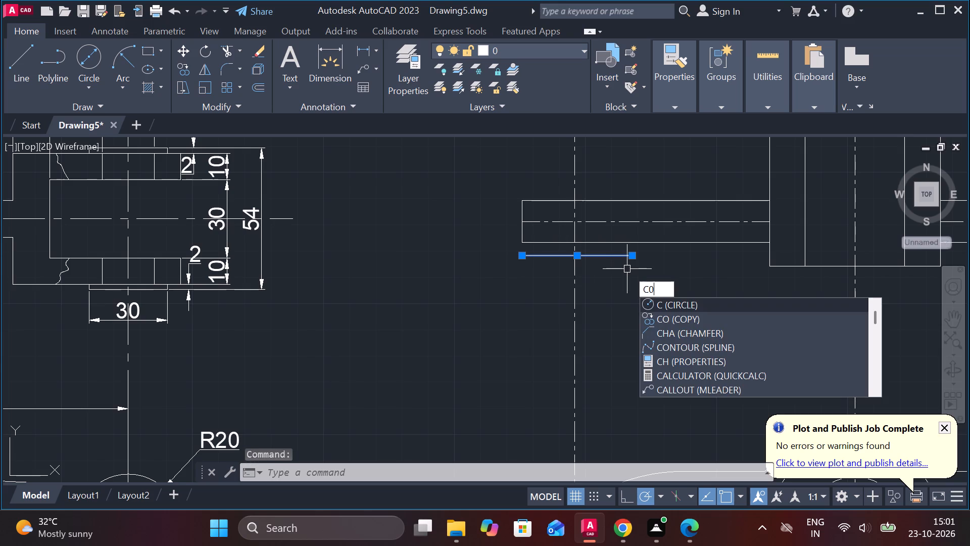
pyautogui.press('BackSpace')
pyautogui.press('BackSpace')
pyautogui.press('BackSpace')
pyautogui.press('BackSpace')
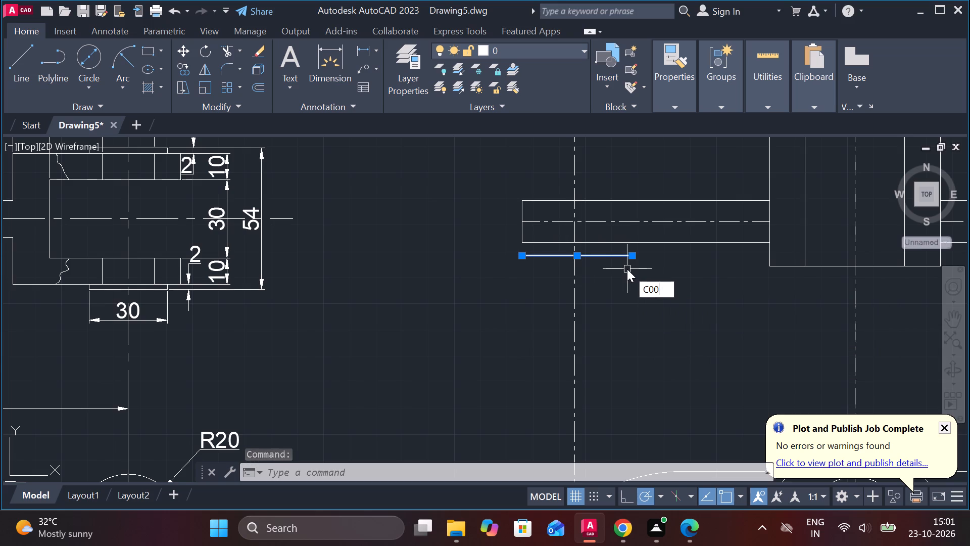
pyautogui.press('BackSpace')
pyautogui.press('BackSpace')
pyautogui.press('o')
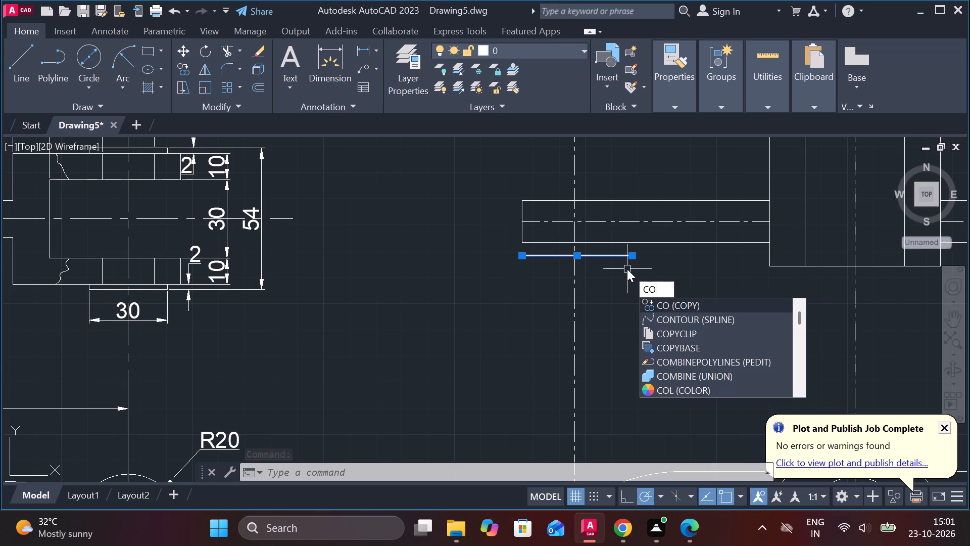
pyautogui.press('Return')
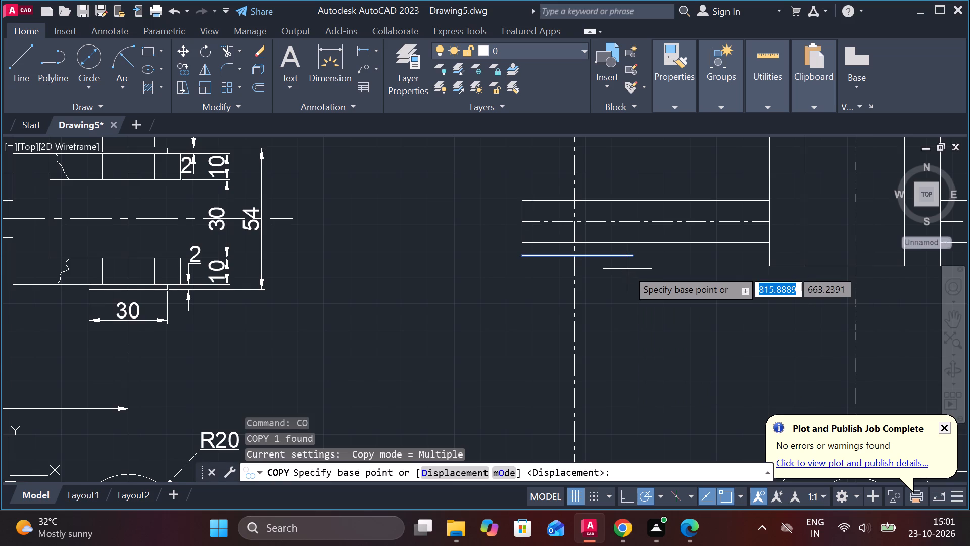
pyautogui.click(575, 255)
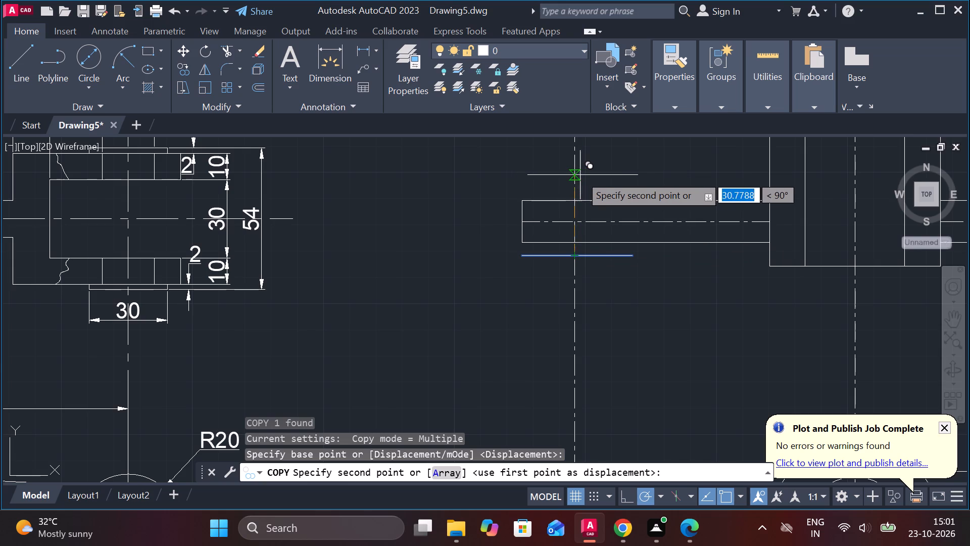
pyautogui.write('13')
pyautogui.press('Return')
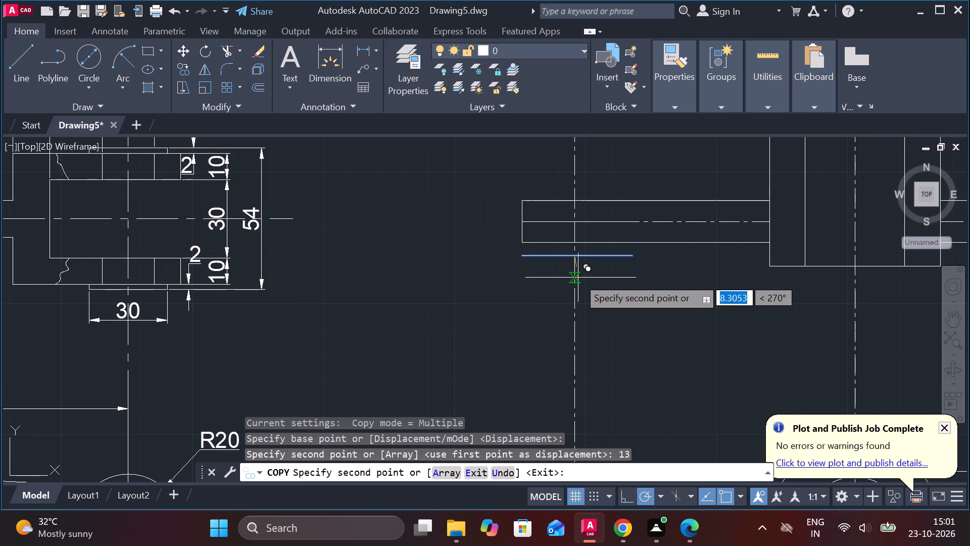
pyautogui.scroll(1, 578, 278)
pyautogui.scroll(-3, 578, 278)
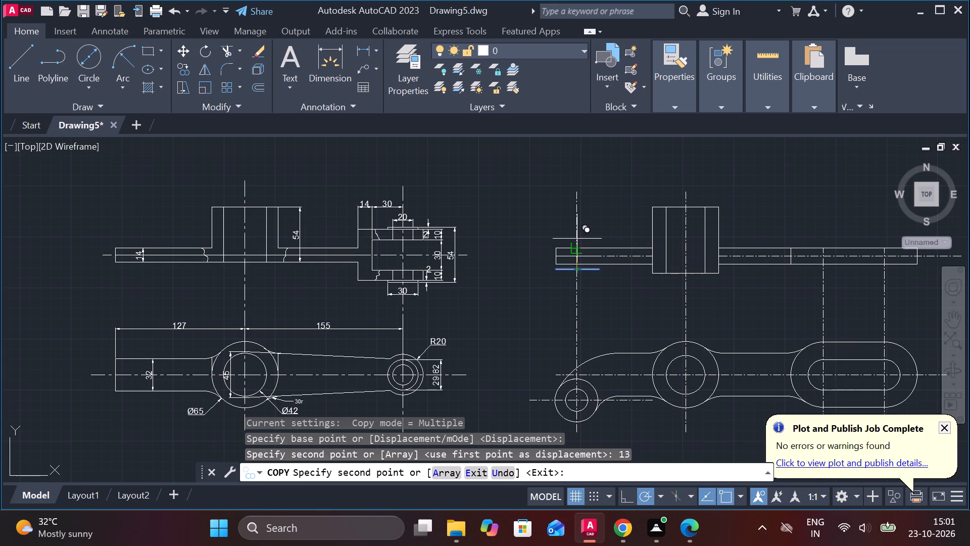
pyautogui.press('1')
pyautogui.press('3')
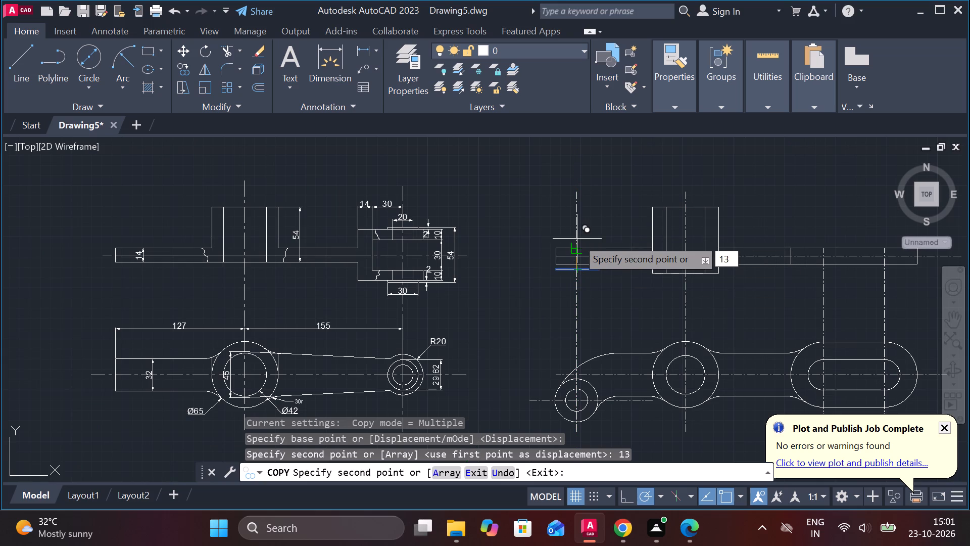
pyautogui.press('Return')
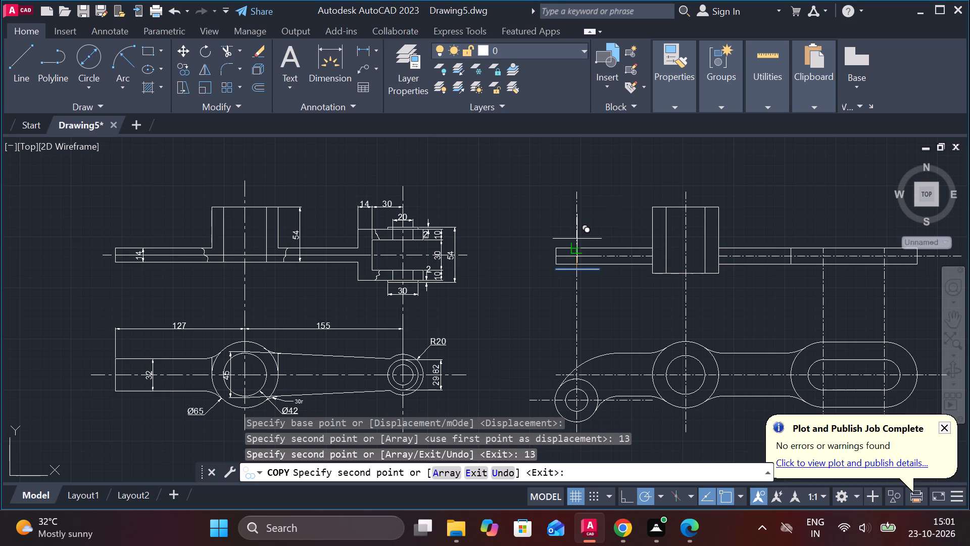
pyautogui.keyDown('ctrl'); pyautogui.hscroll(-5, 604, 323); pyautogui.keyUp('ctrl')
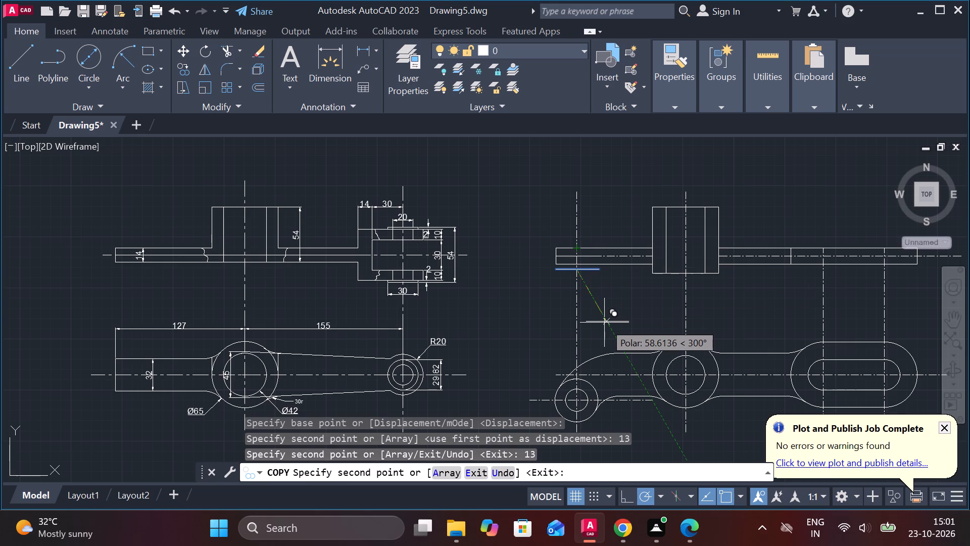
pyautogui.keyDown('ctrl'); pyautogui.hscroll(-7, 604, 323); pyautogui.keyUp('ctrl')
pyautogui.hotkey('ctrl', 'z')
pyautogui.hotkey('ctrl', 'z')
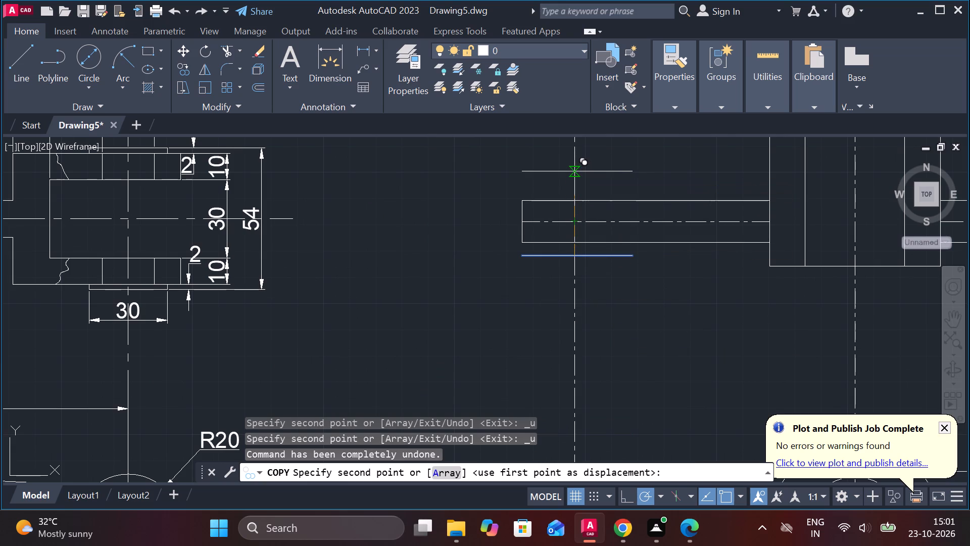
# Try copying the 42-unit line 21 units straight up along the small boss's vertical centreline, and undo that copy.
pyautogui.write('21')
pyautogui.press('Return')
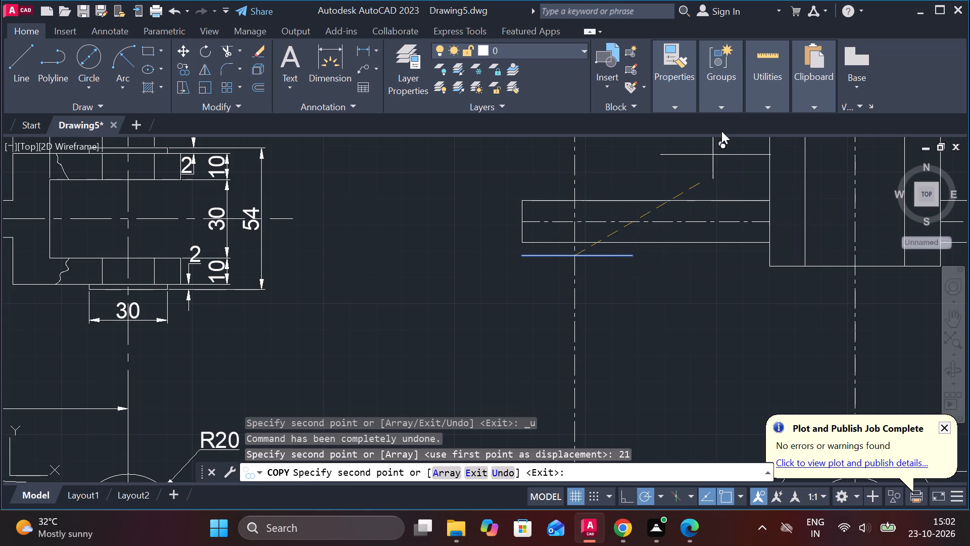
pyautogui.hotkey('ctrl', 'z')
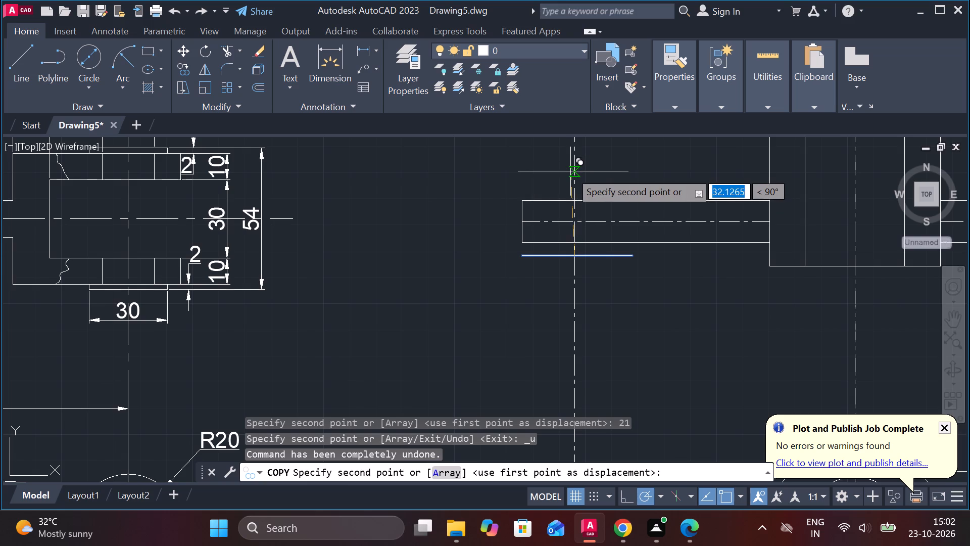
# Copy the 42-unit line 26 units straight up along the small boss's vertical centreline, above the arm's top edge.
pyautogui.write('26')
pyautogui.press('Return')
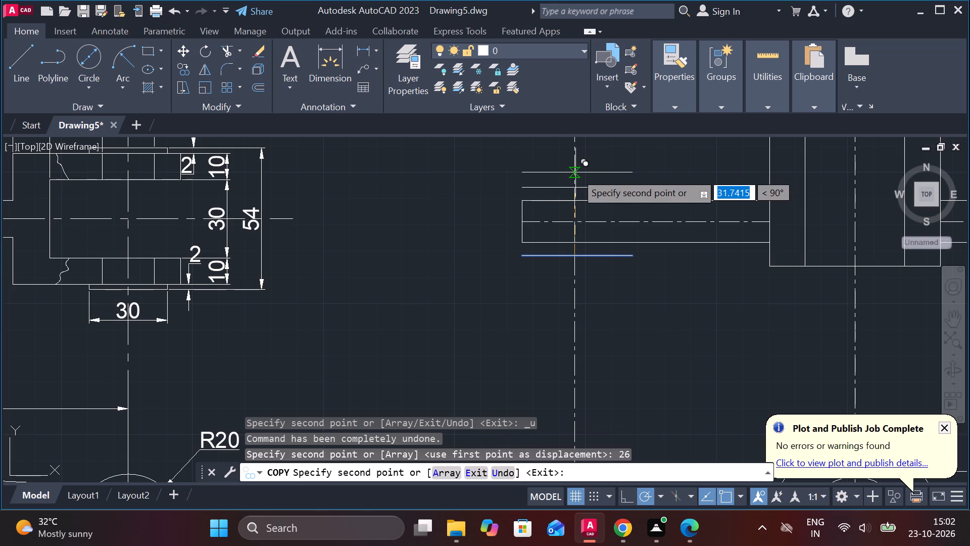
pyautogui.press('Escape')
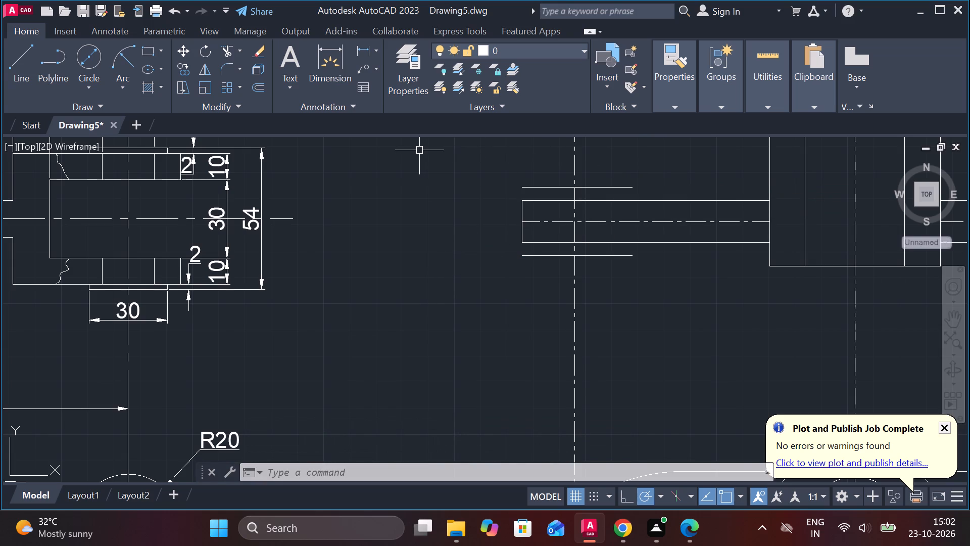
# Stretch both ends of the arm's outer vertical end edge to meet the outer ends of the upper and lower 42-unit lines.
pyautogui.click(18, 60)
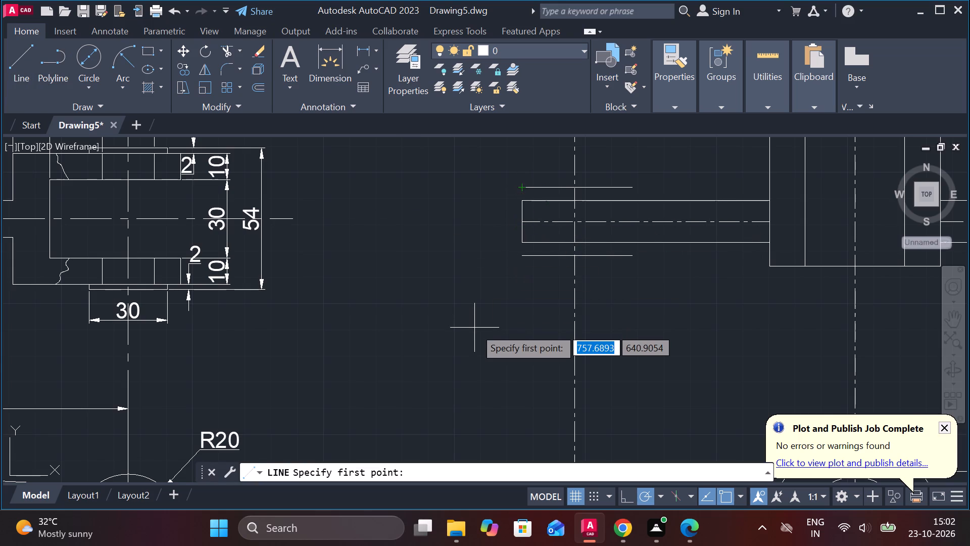
pyautogui.press('Escape')
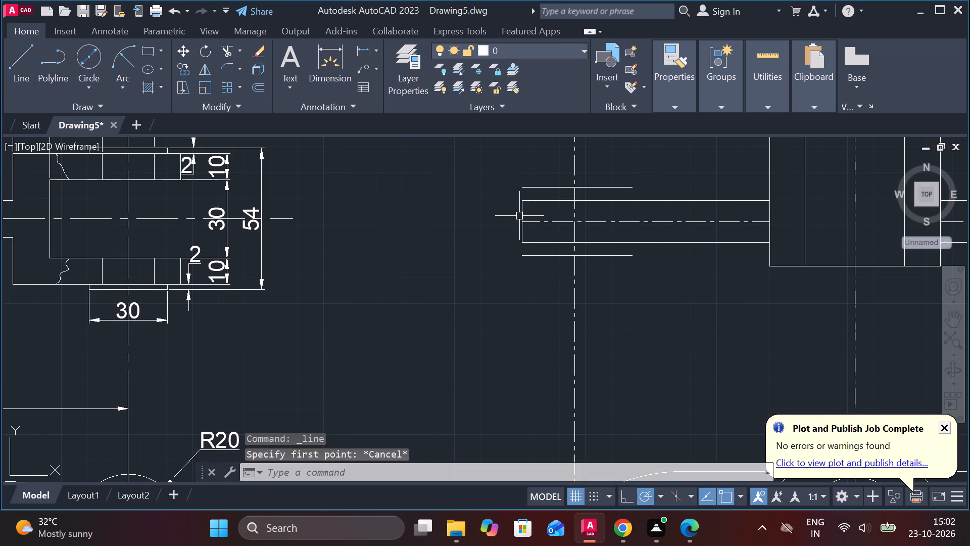
pyautogui.click(520, 214)
pyautogui.click(524, 201)
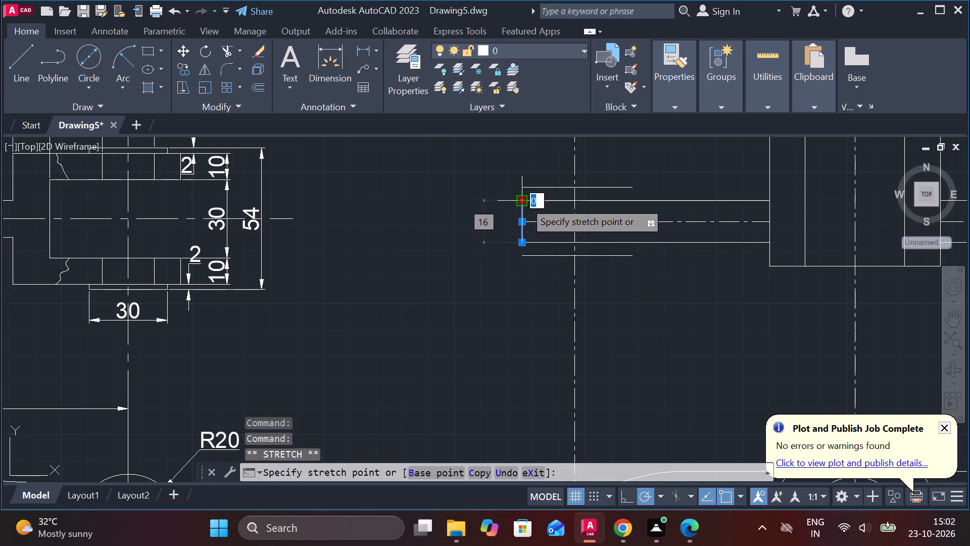
pyautogui.click(524, 191)
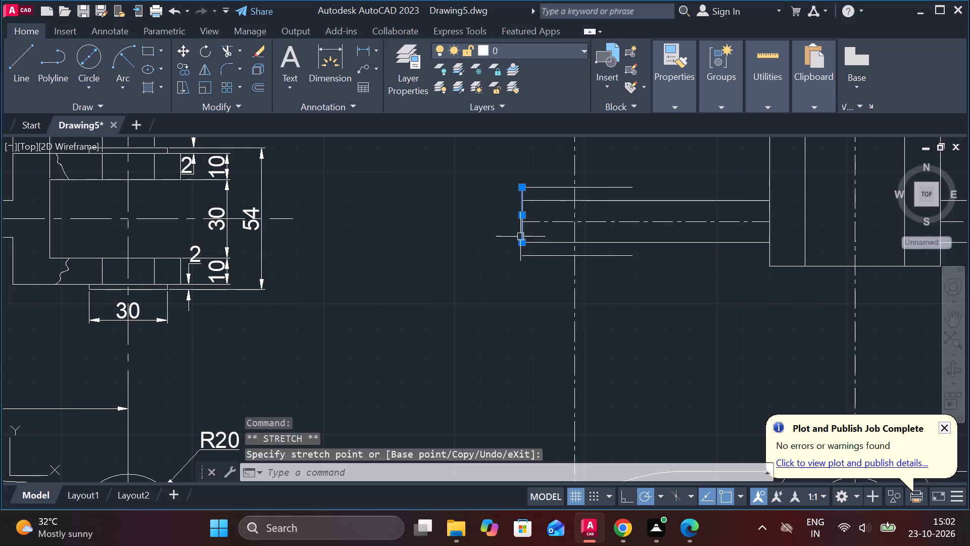
pyautogui.click(520, 240)
pyautogui.click(522, 251)
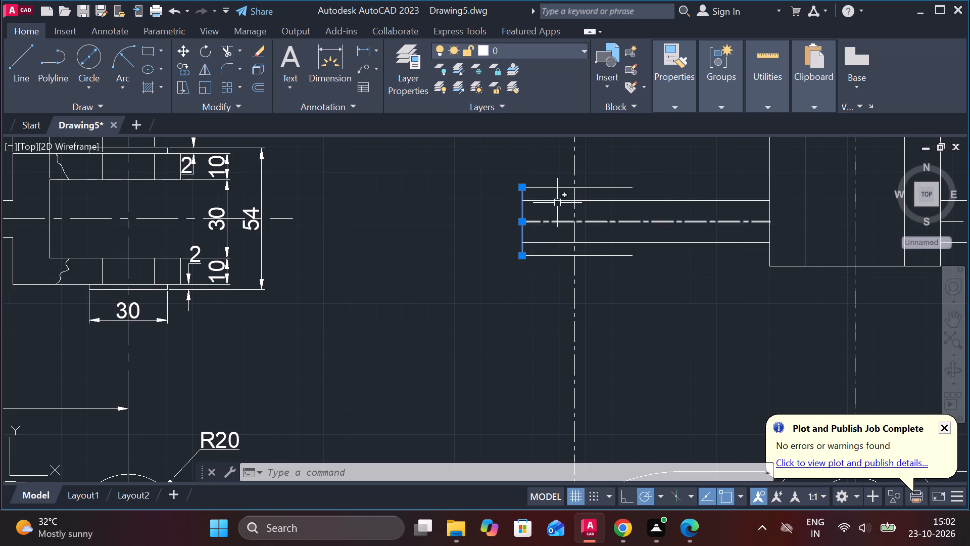
# Draw a vertical line joining the inner ends of the two 42-unit lines to close the small boss's rectangle.
pyautogui.click(23, 67)
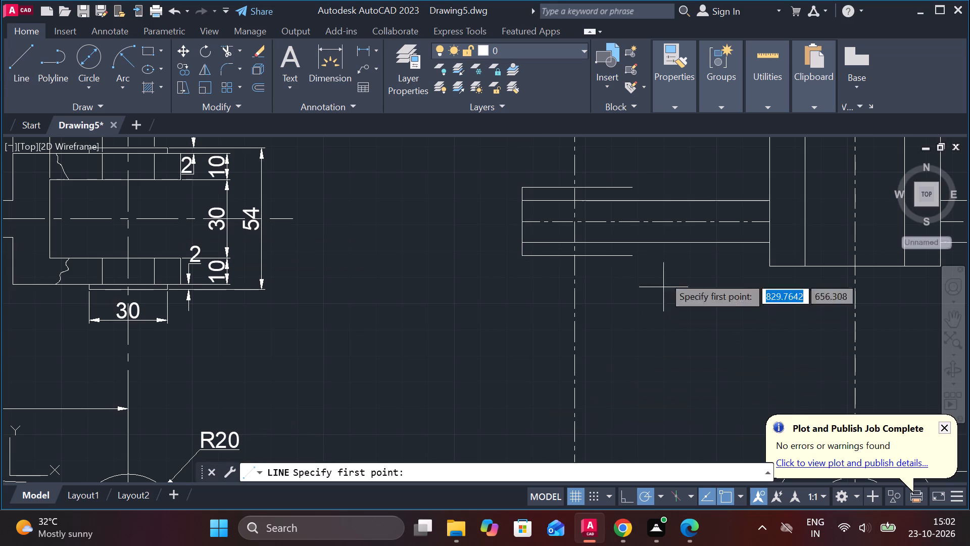
pyautogui.click(632, 190)
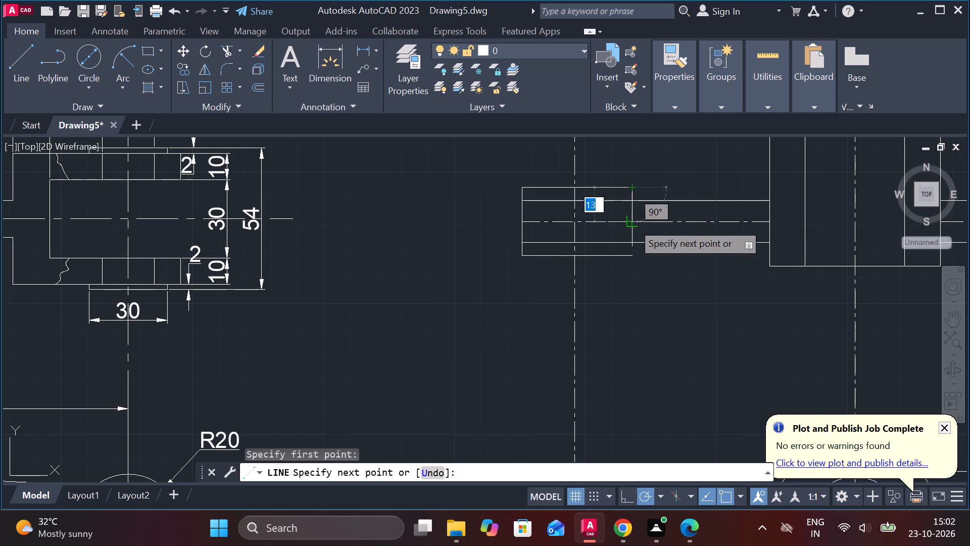
pyautogui.click(628, 256)
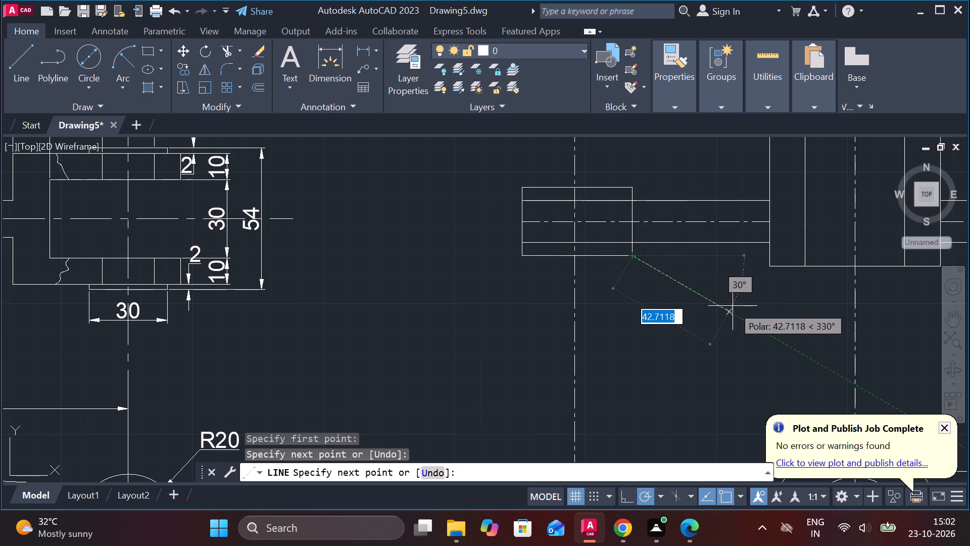
pyautogui.press('Escape')
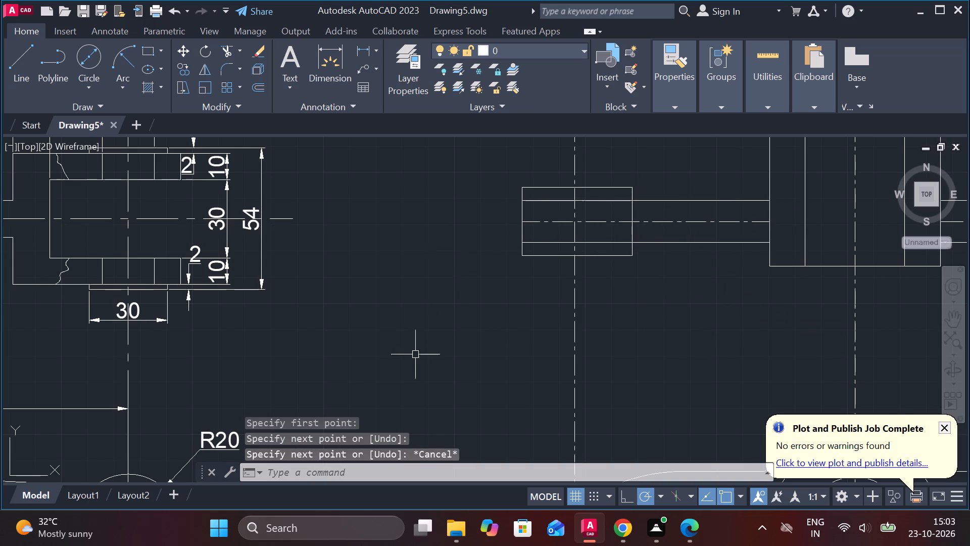
# Fillet the corner between the small boss's inner vertical edge and the arm's bottom edge with radius 5.
pyautogui.click(228, 70)
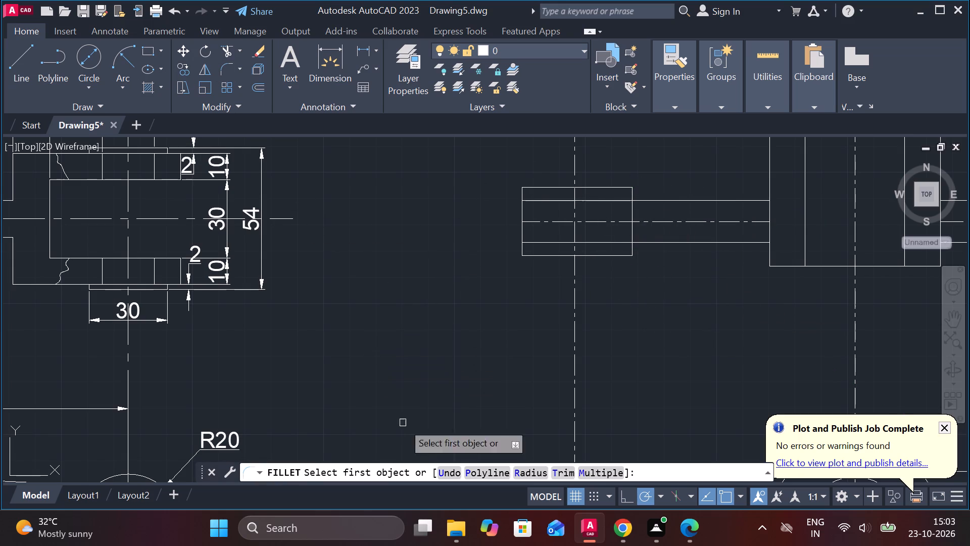
pyautogui.click(542, 467)
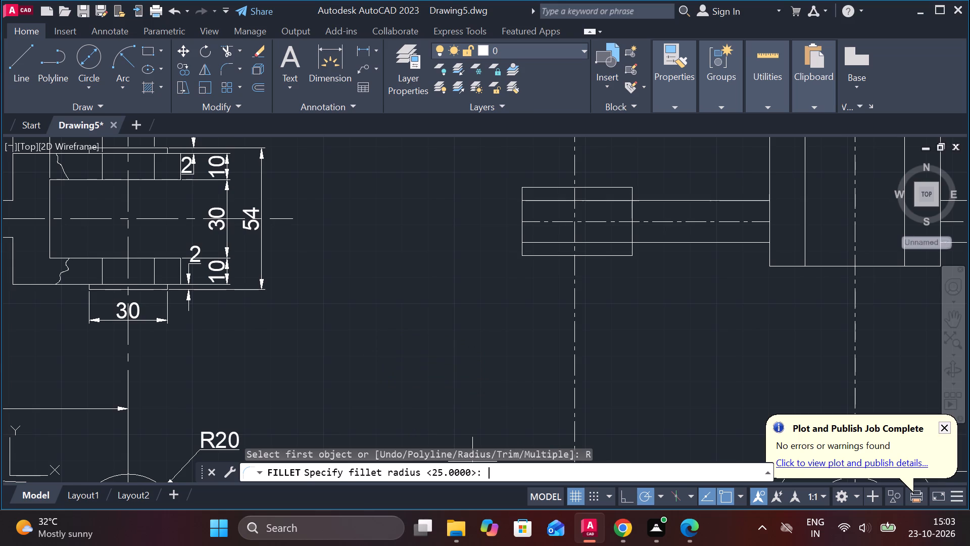
pyautogui.press('5')
pyautogui.press('Return')
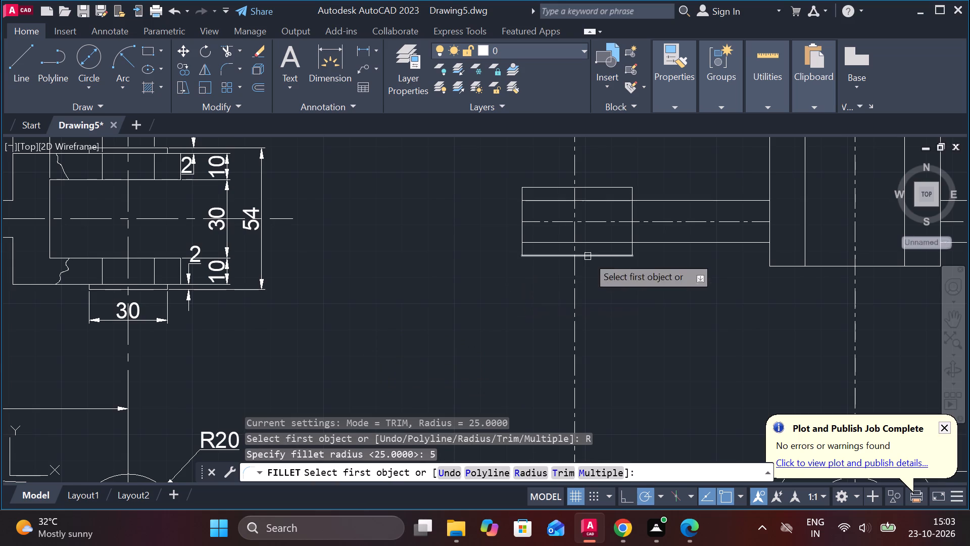
pyautogui.click(633, 250)
pyautogui.click(651, 244)
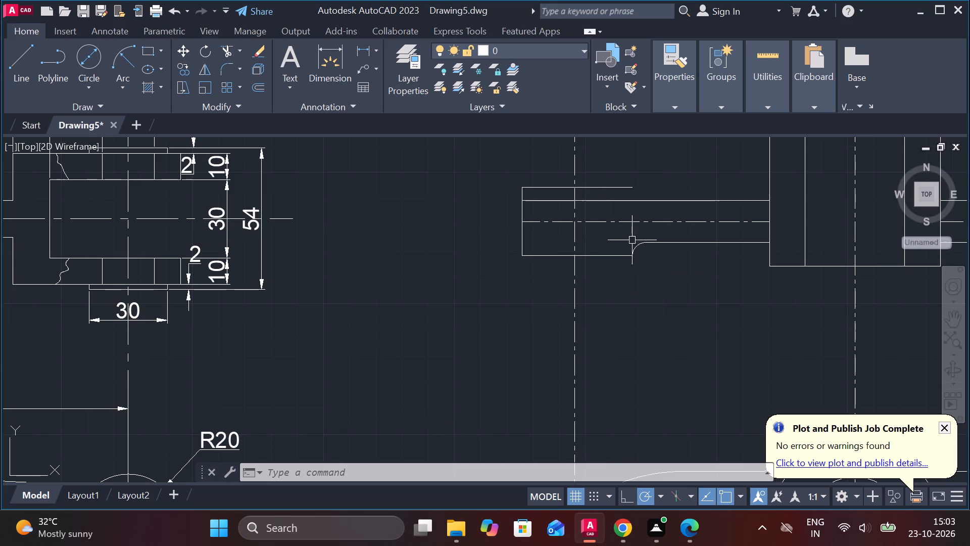
pyautogui.press('Escape')
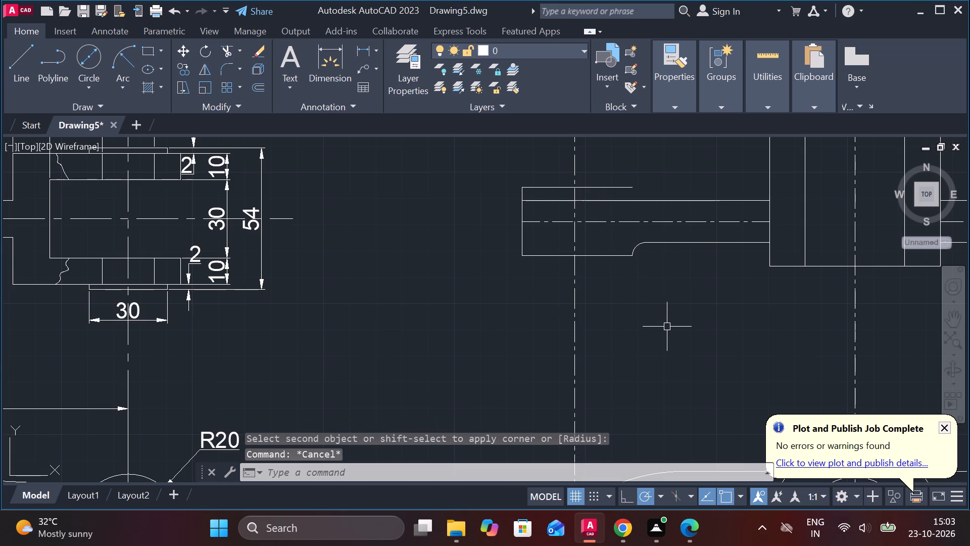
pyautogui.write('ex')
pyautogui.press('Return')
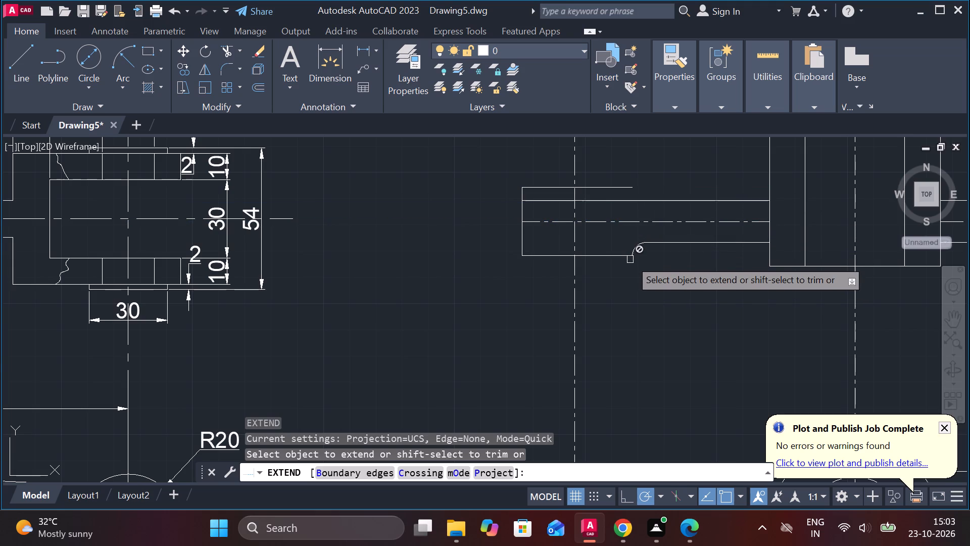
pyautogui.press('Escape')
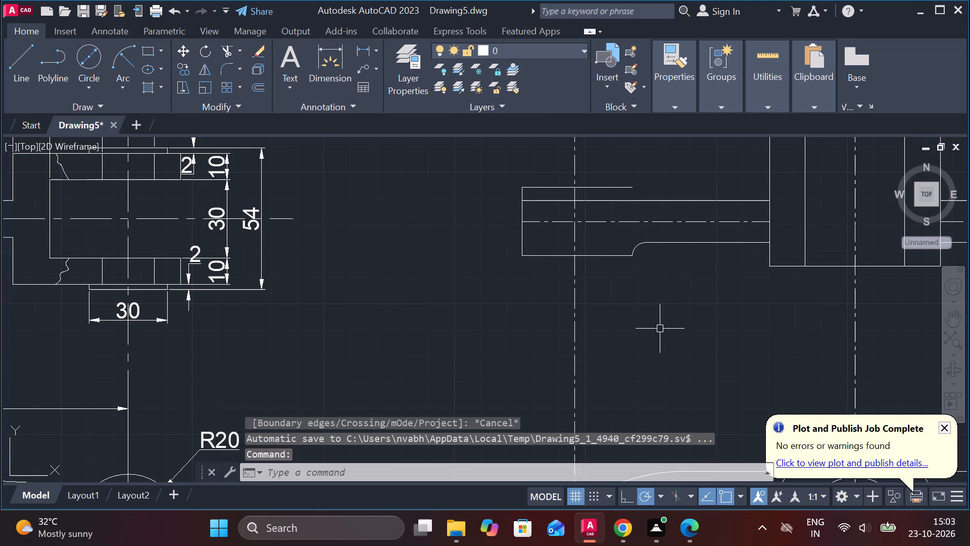
# Redraw the small boss's inner vertical edge from the upper 42-unit line's inner end to the lower line's inner end.
pyautogui.click(16, 62)
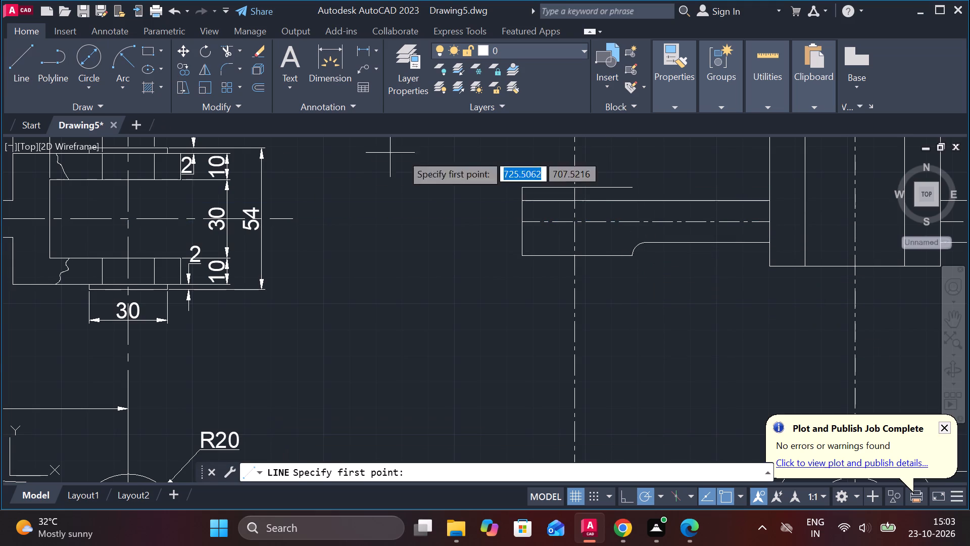
pyautogui.click(636, 187)
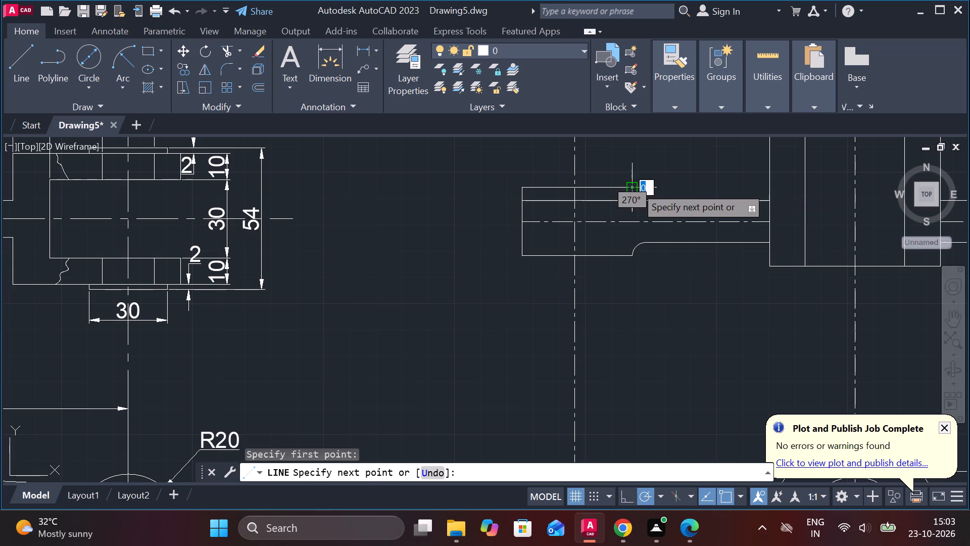
pyautogui.click(630, 256)
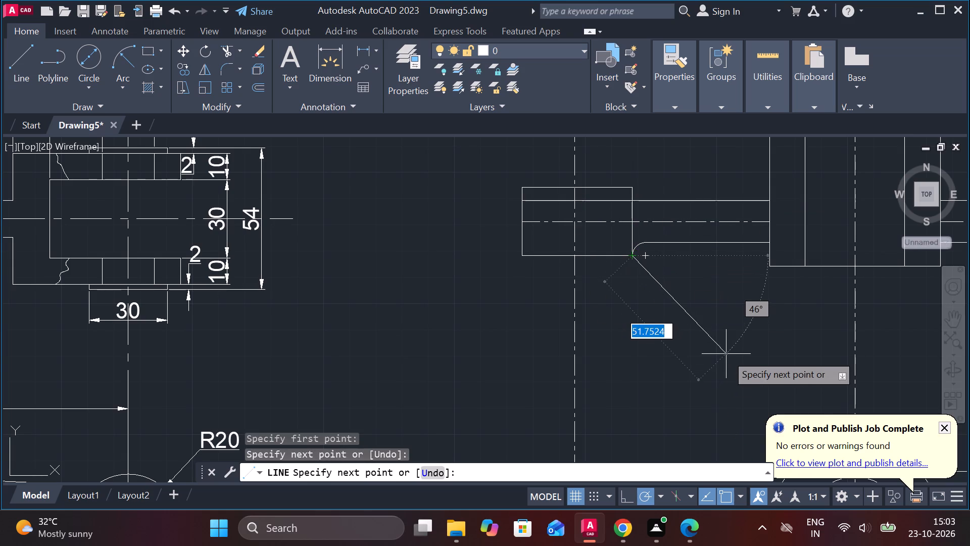
# Fillet the corner between the small boss's inner vertical edge and the arm's top edge with radius 5.
pyautogui.press('Escape')
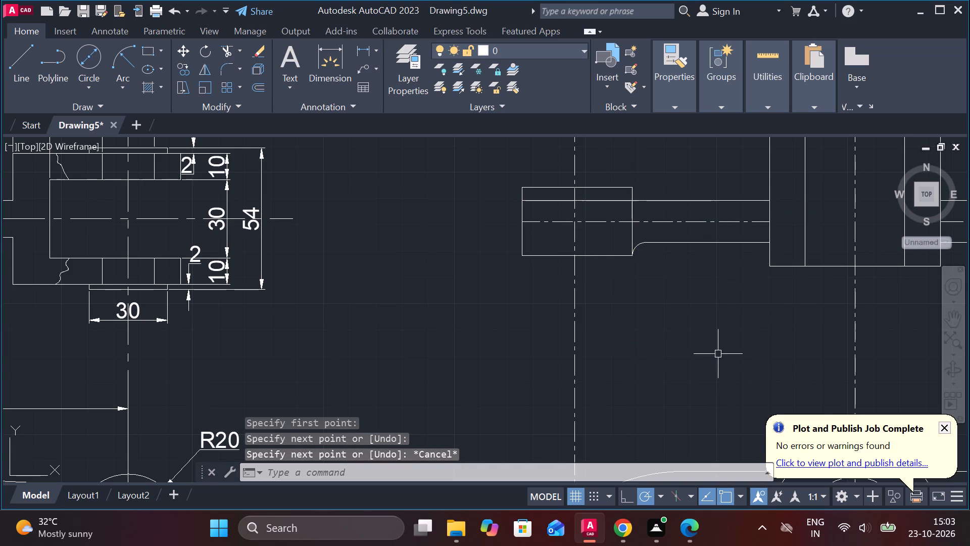
pyautogui.click(228, 68)
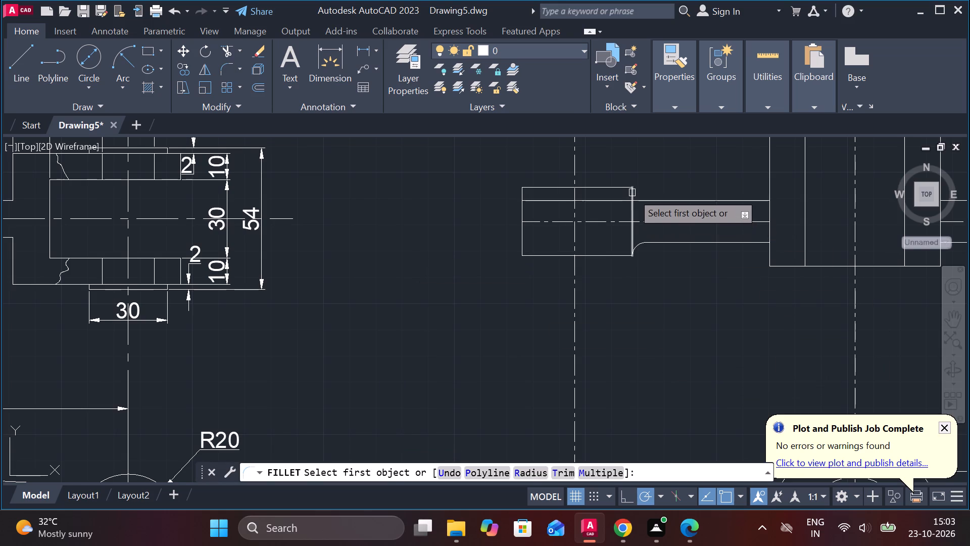
pyautogui.click(632, 193)
pyautogui.click(650, 201)
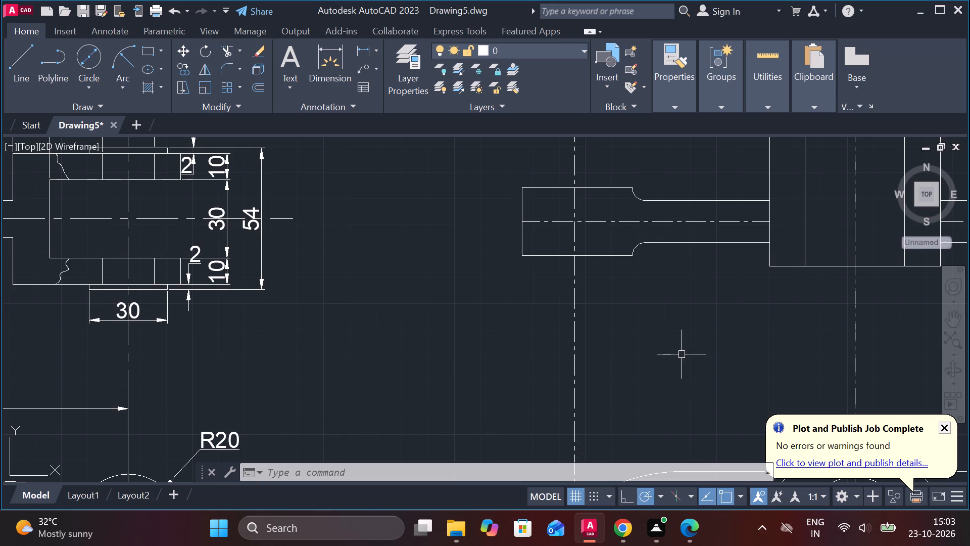
pyautogui.press('Escape')
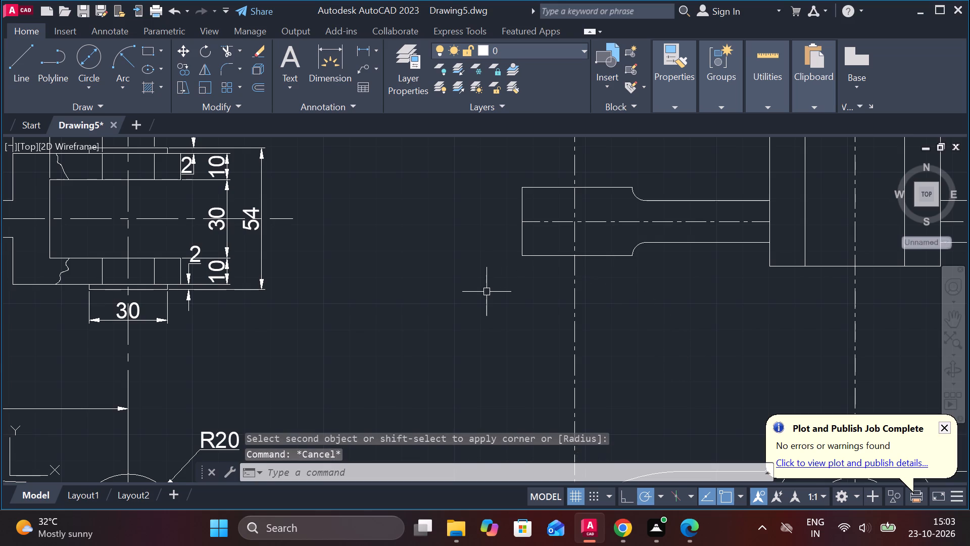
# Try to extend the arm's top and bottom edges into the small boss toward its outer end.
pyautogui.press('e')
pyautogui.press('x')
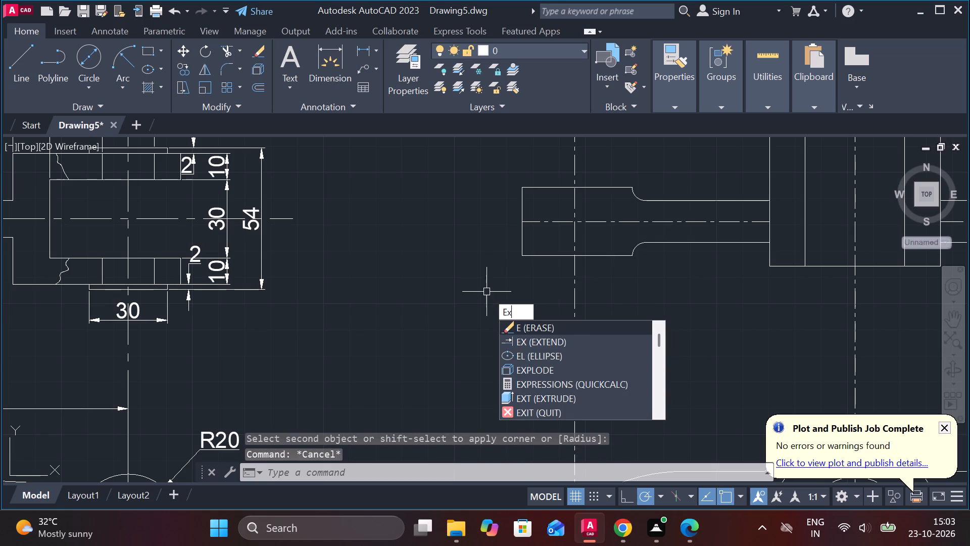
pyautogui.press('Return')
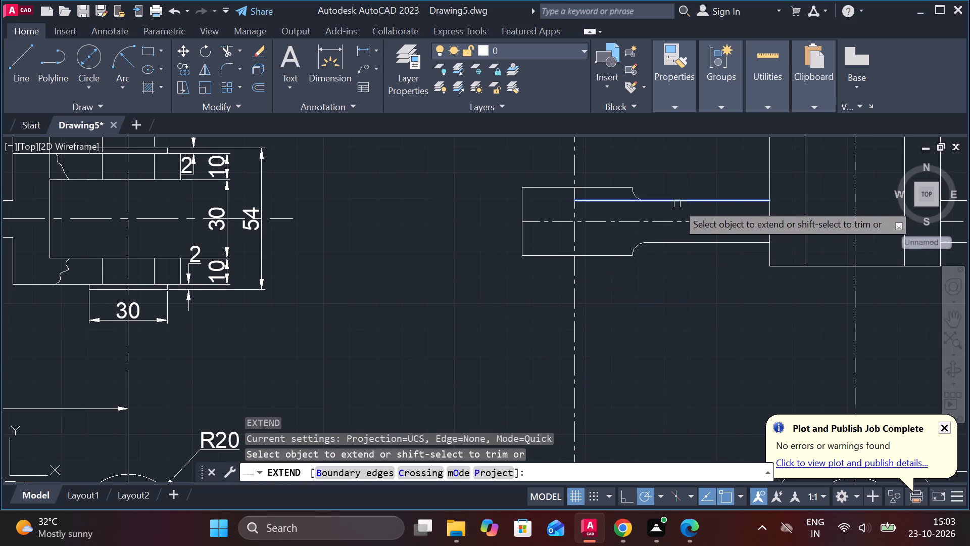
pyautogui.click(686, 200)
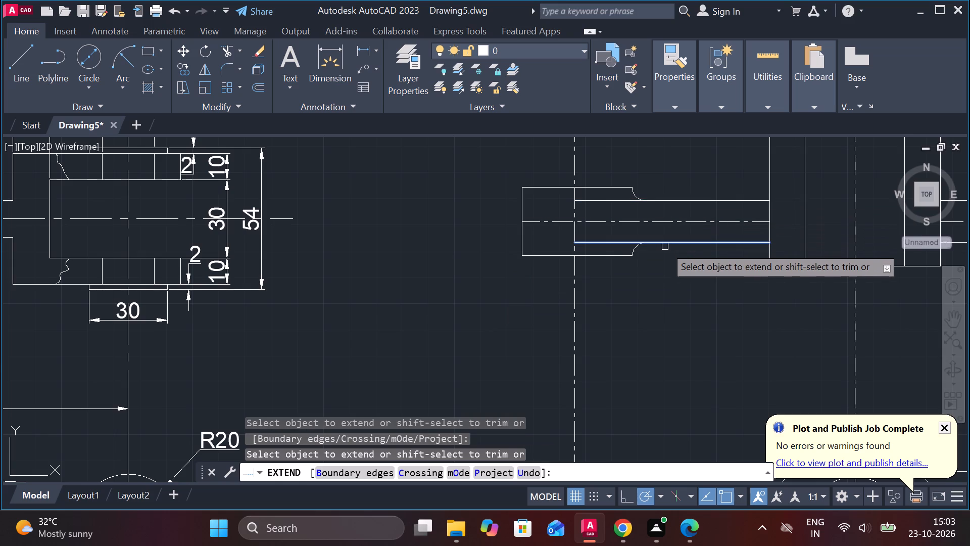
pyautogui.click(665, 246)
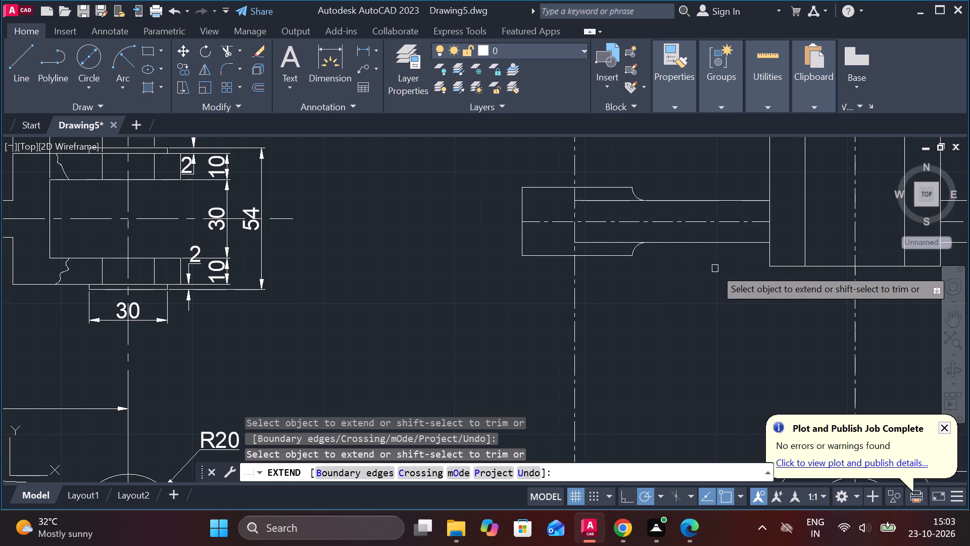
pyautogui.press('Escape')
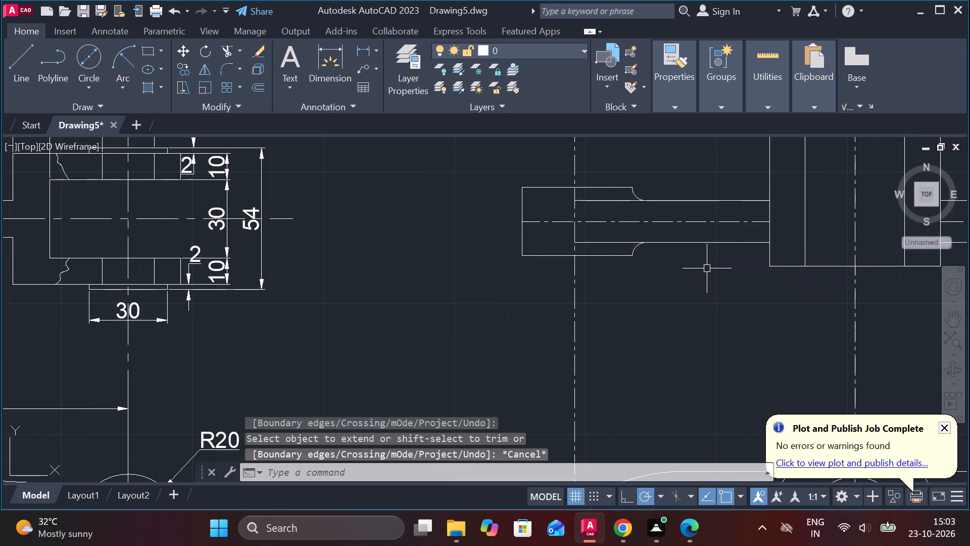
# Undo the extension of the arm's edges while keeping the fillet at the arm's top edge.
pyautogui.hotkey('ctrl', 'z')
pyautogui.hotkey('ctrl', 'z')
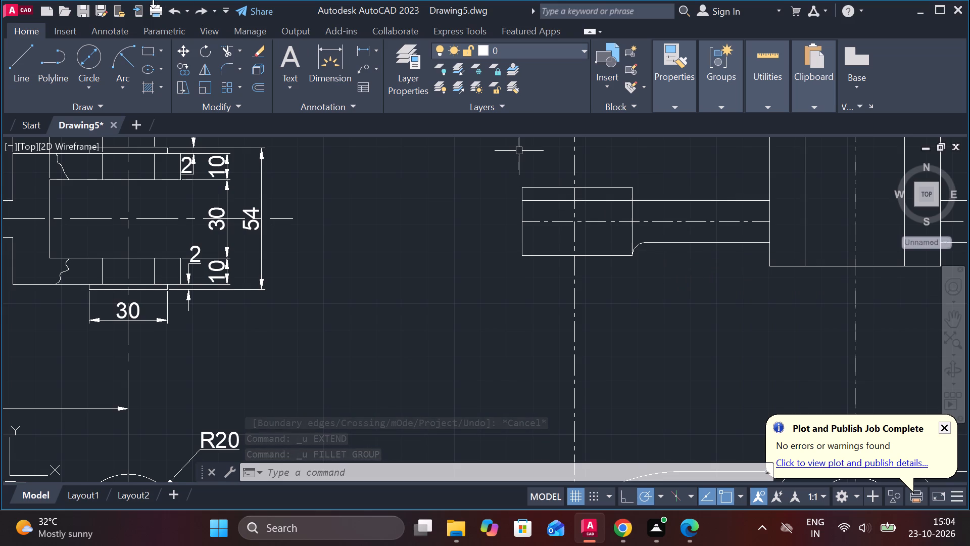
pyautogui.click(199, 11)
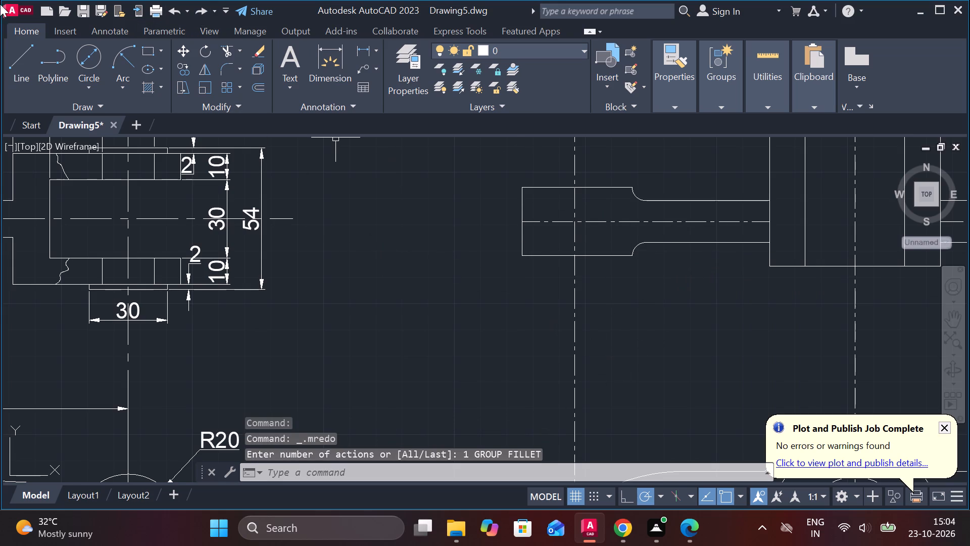
# Draw horizontal lines from the inner ends of the upper and lower fillets to the small boss's outer vertical edge.
pyautogui.click(21, 51)
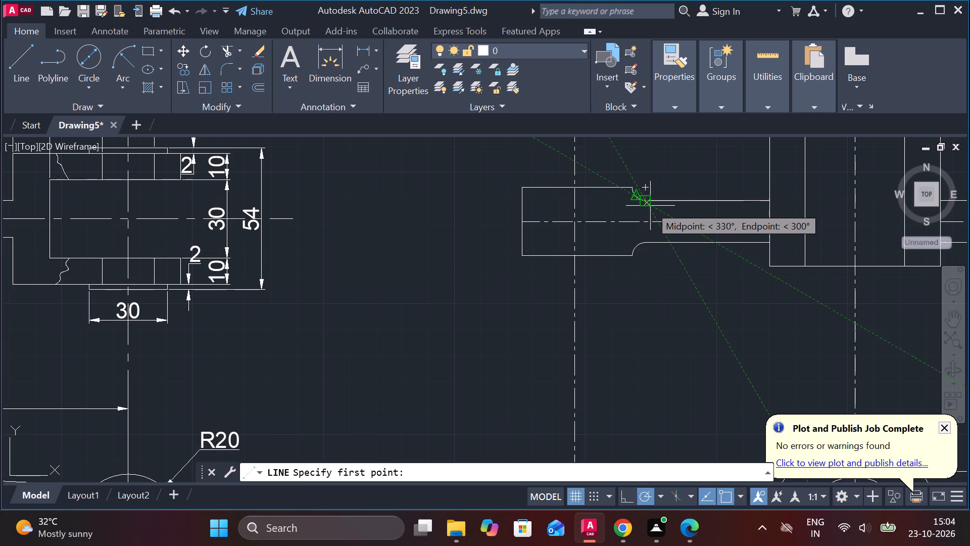
pyautogui.click(645, 199)
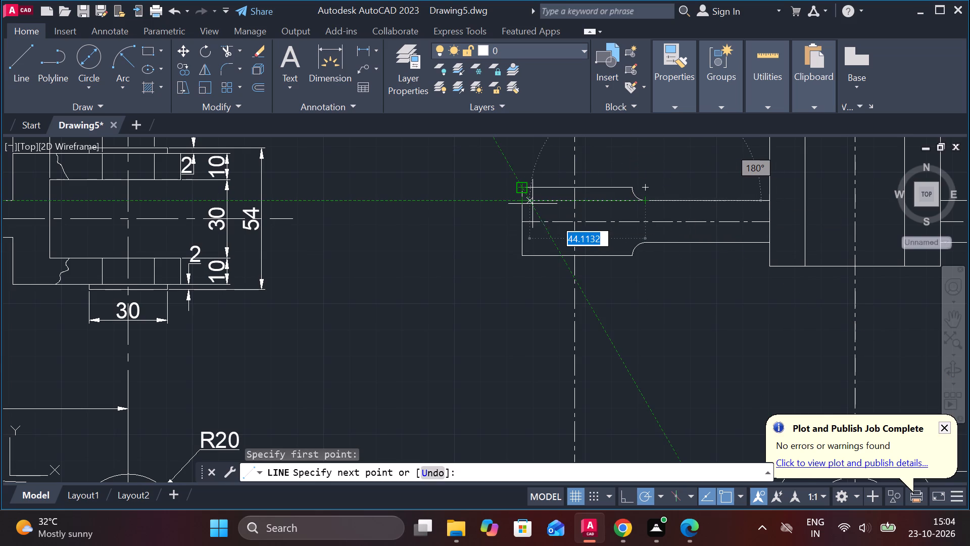
pyautogui.click(520, 202)
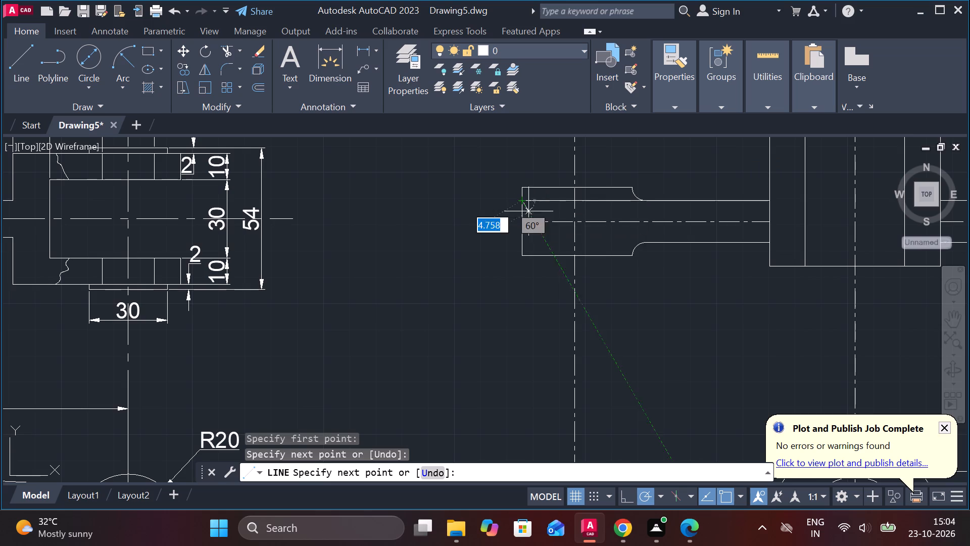
pyautogui.press('Escape')
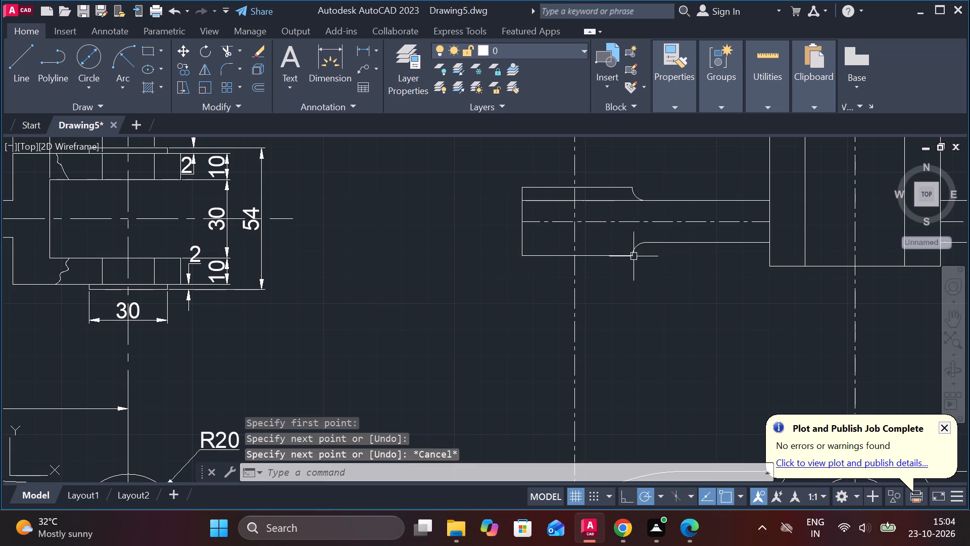
pyautogui.click(23, 74)
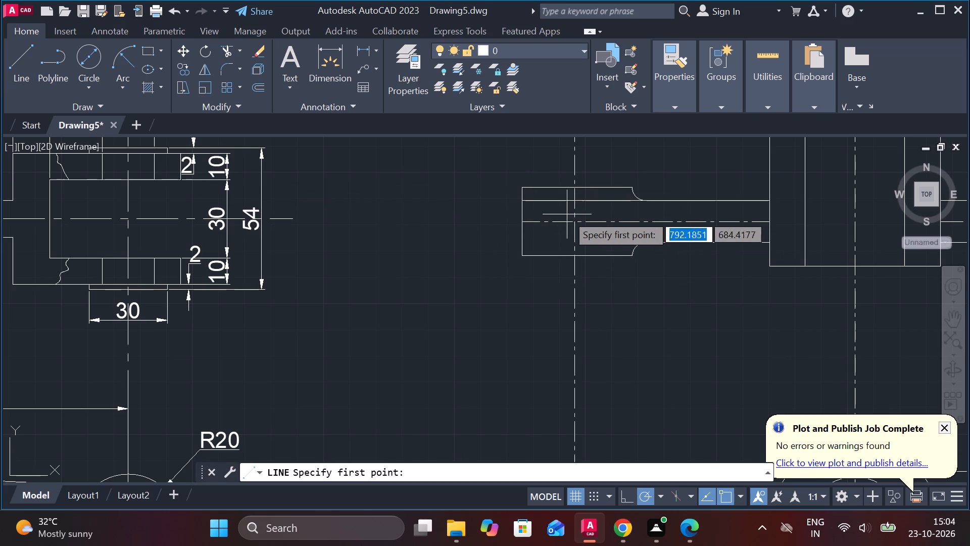
pyautogui.click(644, 242)
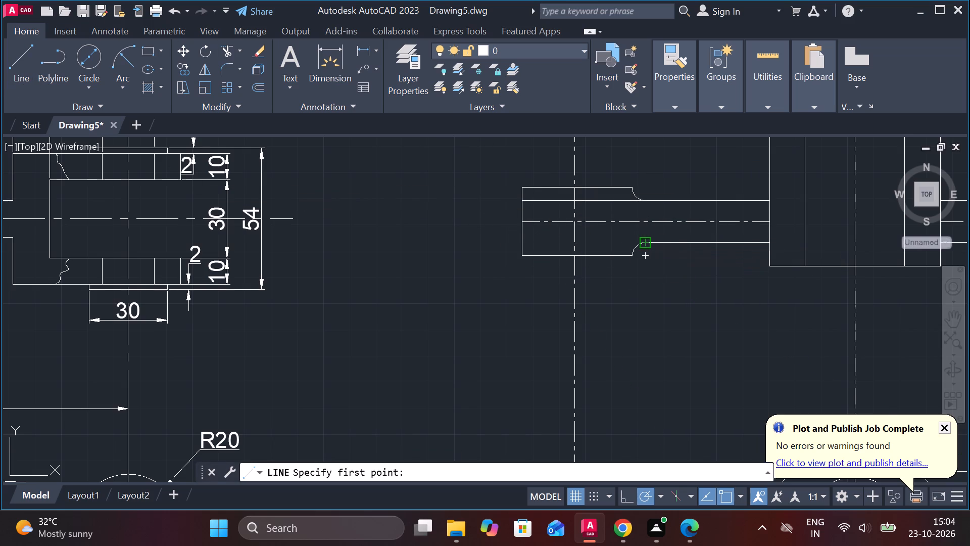
pyautogui.click(519, 242)
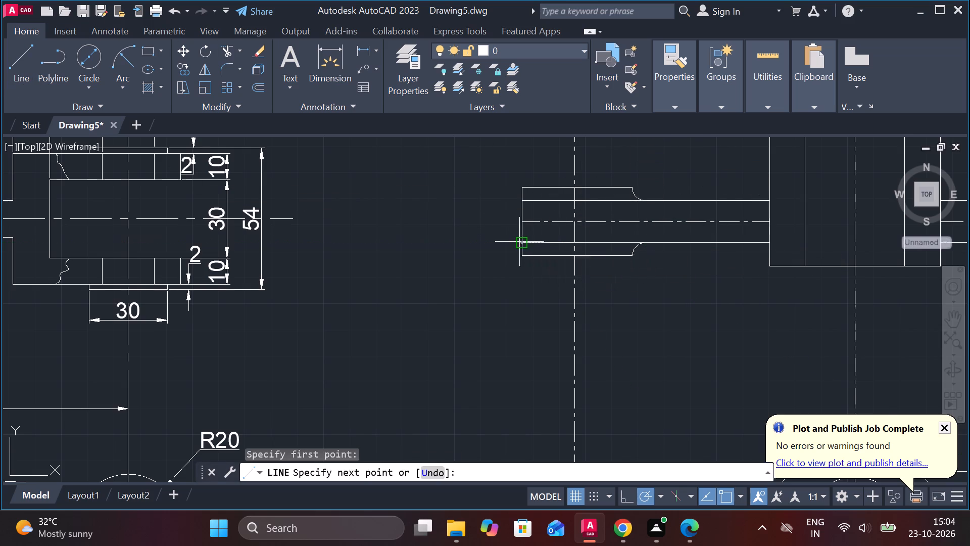
pyautogui.press('Escape')
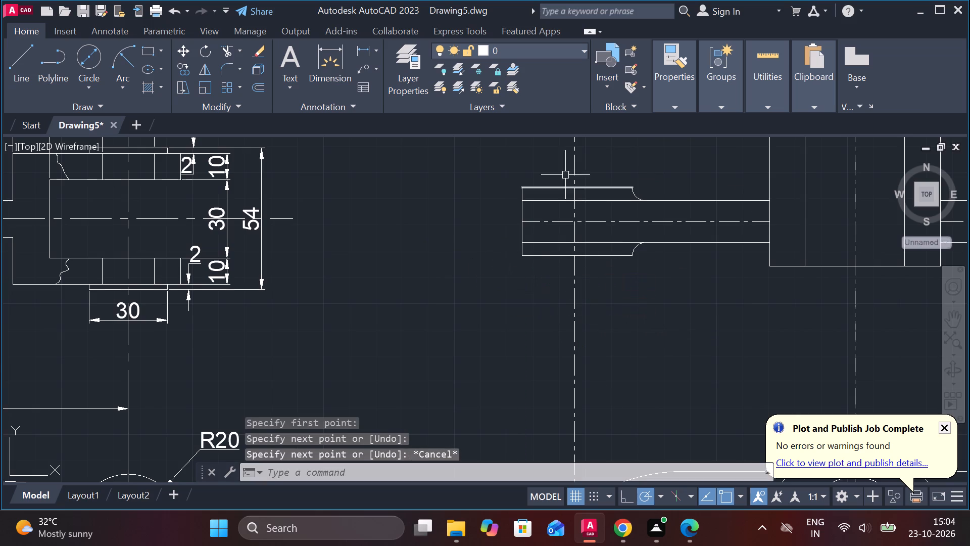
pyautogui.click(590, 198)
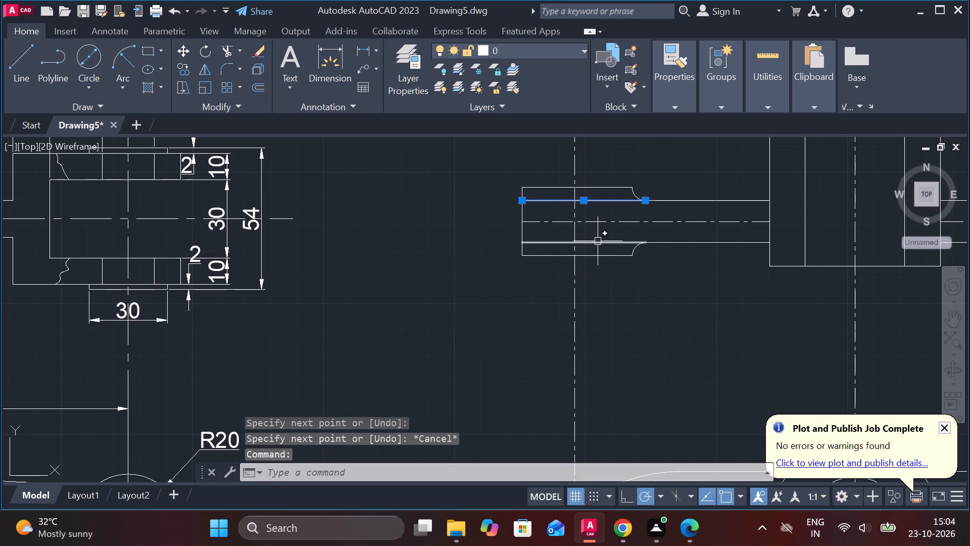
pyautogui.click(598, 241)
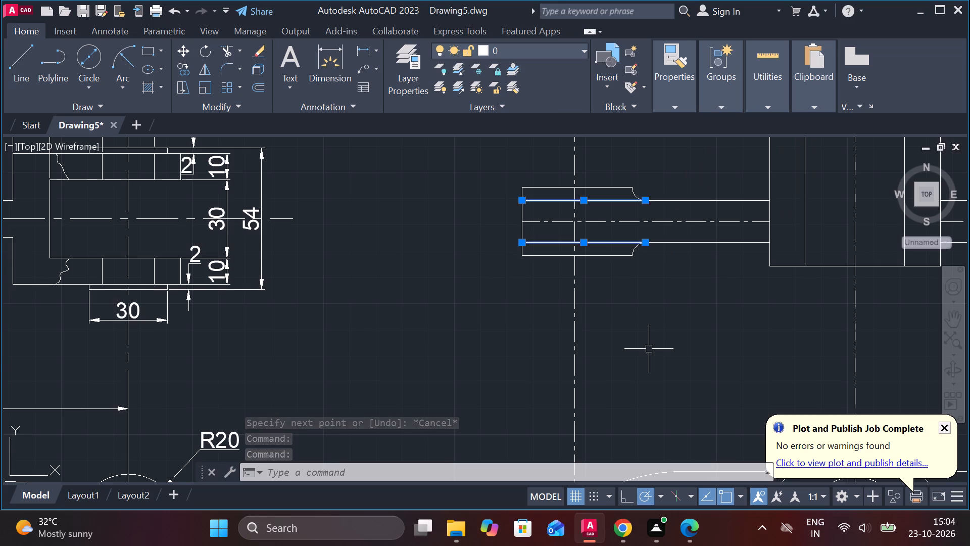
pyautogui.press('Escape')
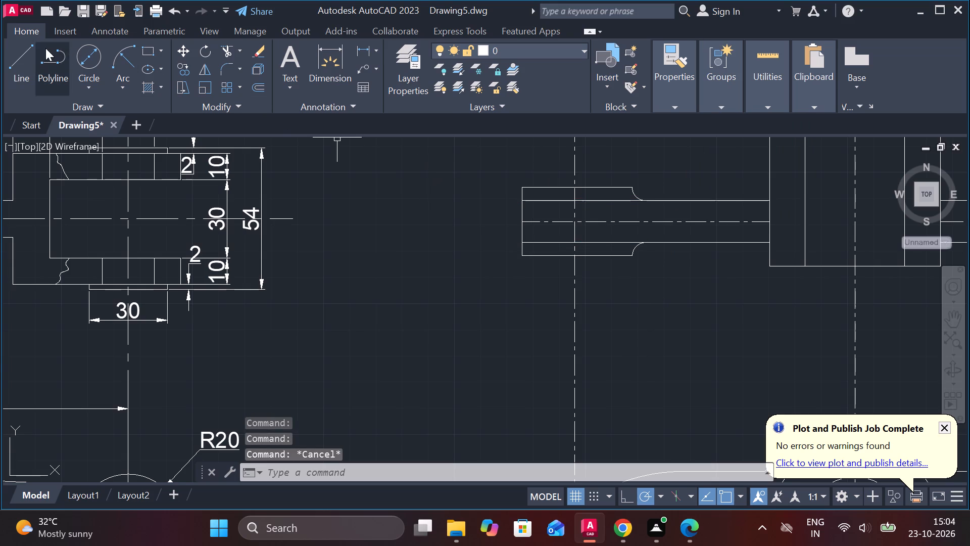
# Draw a vertical line along the small boss's centreline from its top edge to its bottom edge.
pyautogui.click(23, 65)
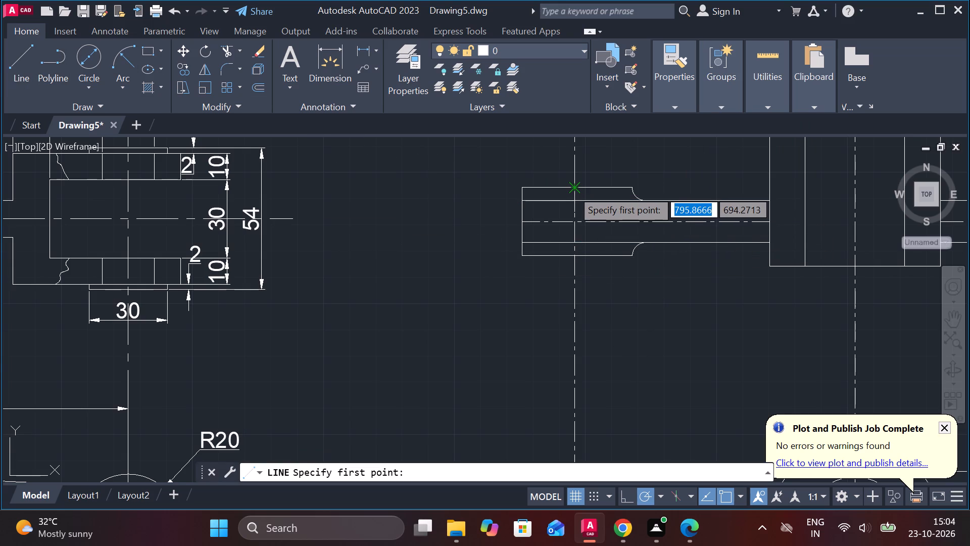
pyautogui.click(572, 190)
pyautogui.click(572, 259)
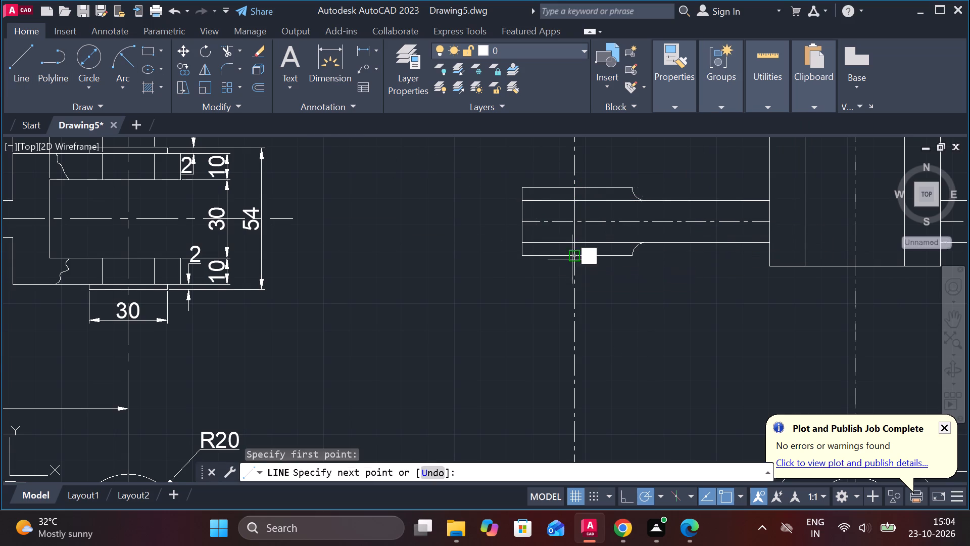
pyautogui.press('Escape')
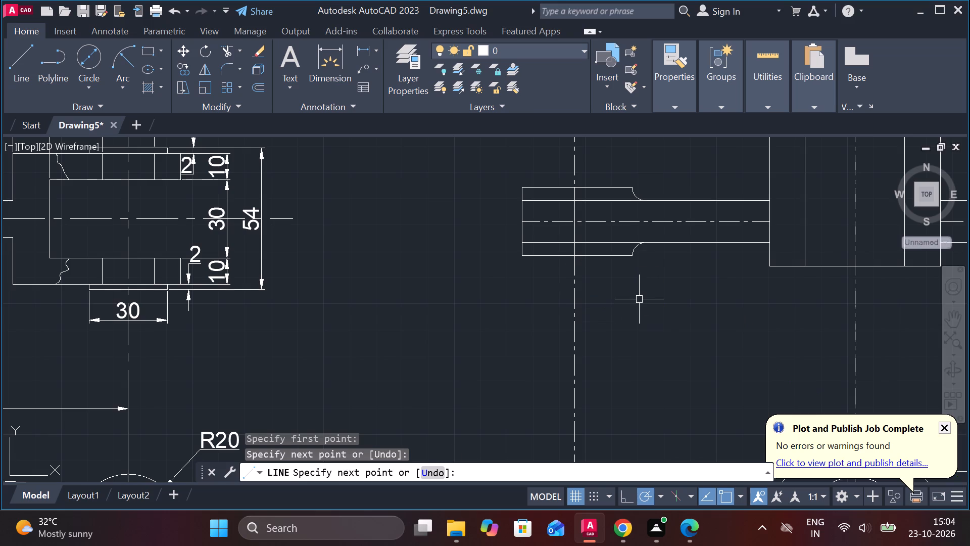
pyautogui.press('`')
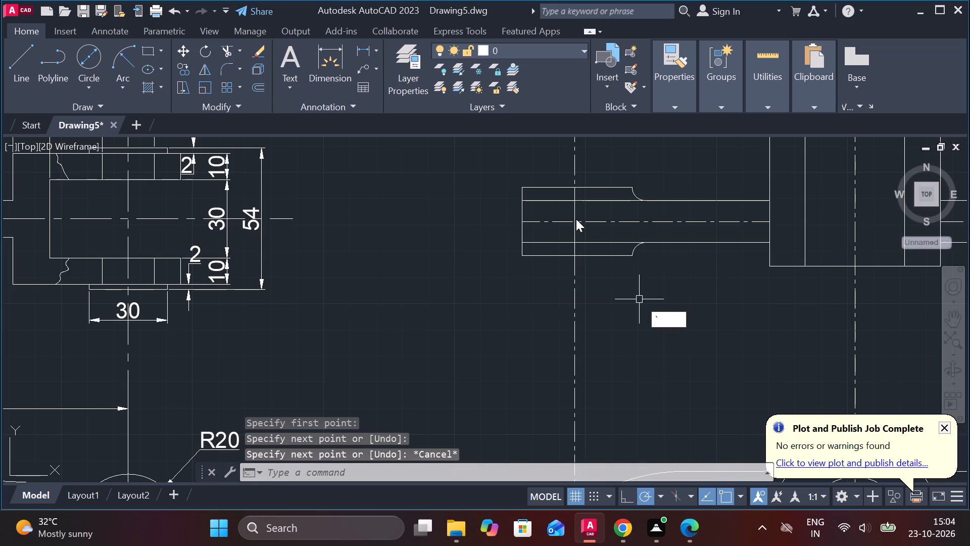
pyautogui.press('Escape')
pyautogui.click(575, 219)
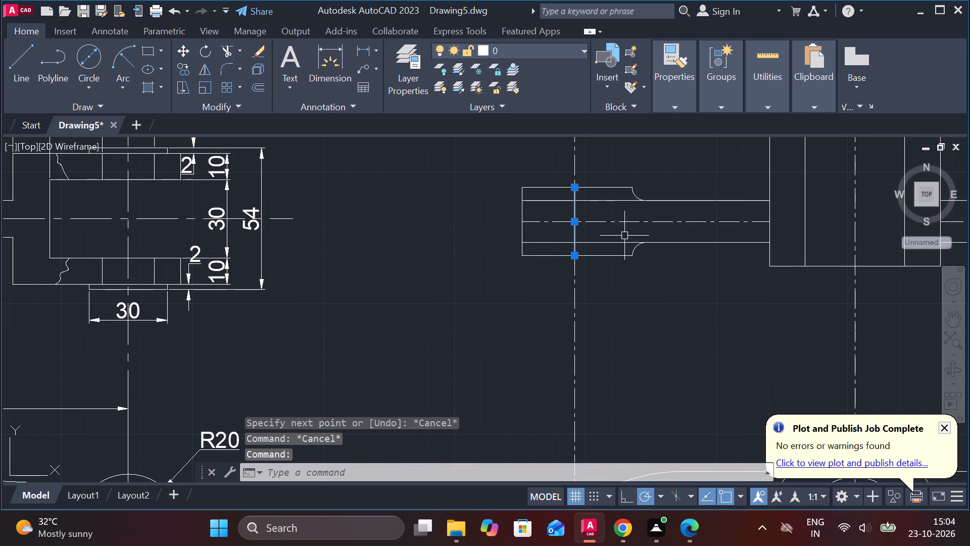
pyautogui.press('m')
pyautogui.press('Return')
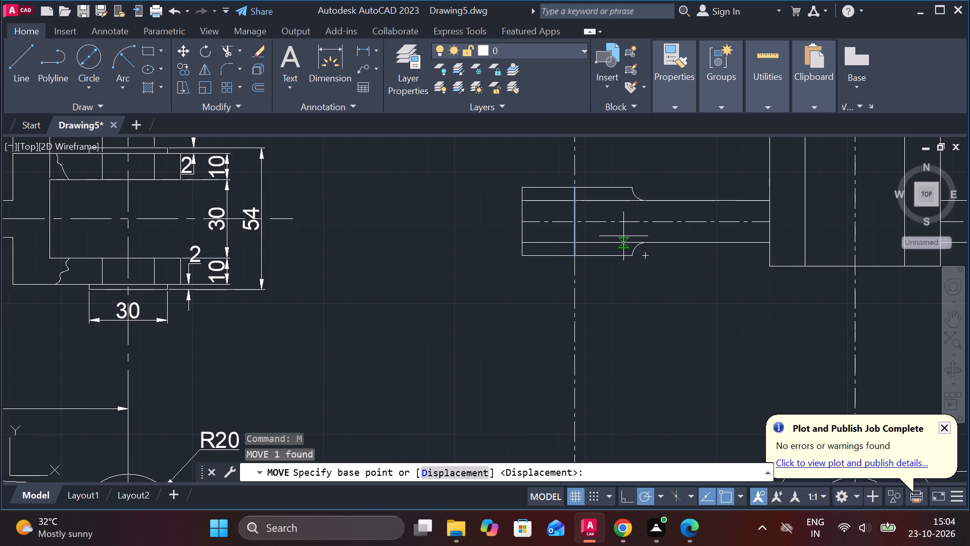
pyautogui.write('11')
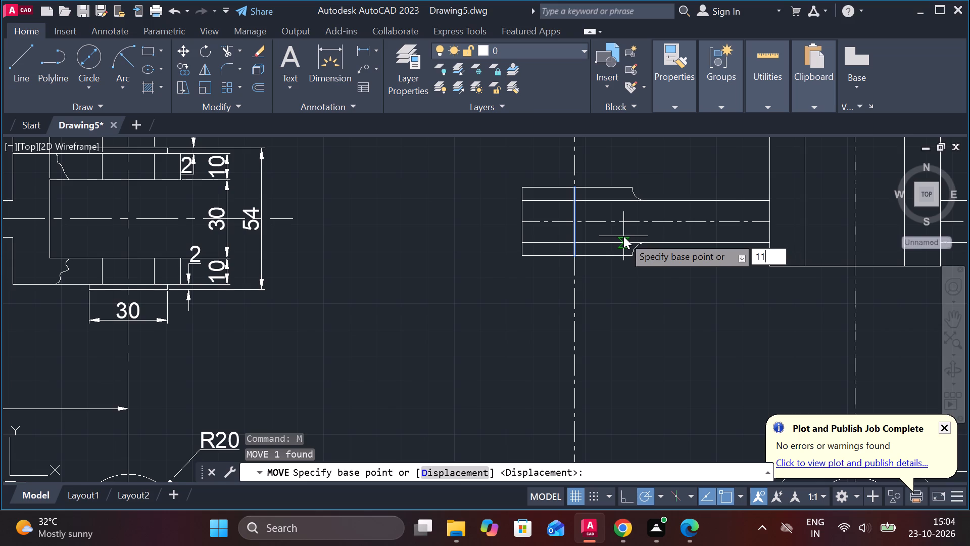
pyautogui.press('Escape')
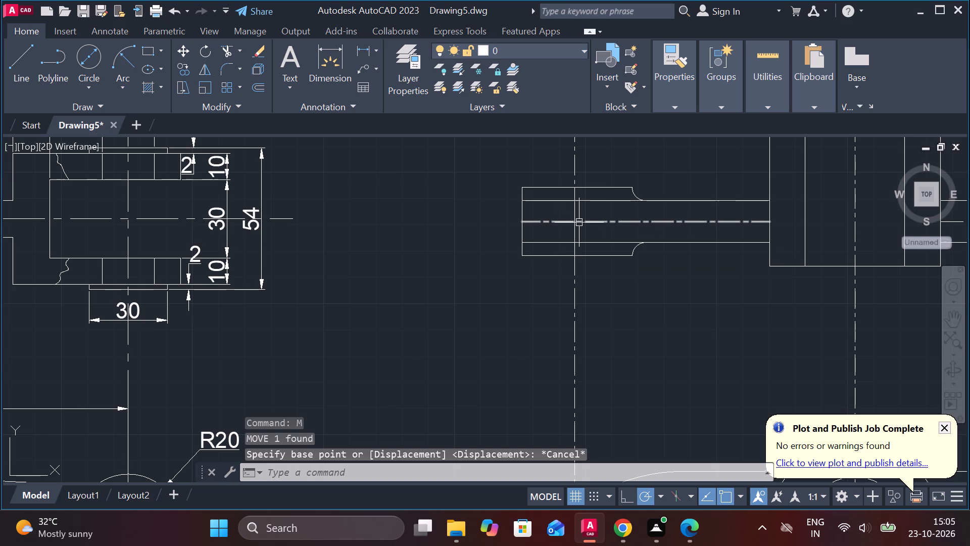
# Move the vertical line on the small boss's centreline 11 units horizontally toward the arm.
pyautogui.click(576, 224)
pyautogui.press('m')
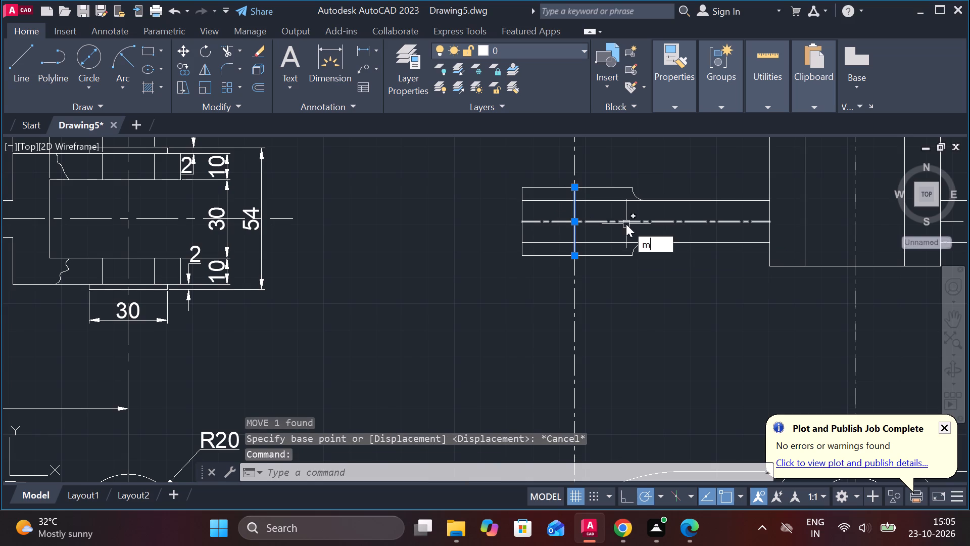
pyautogui.press('Return')
pyautogui.click(575, 222)
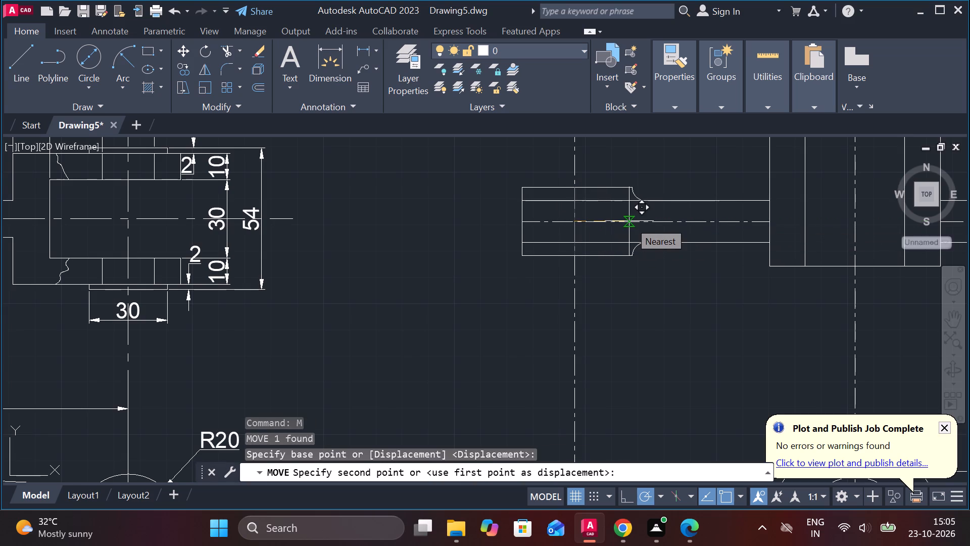
pyautogui.write('11')
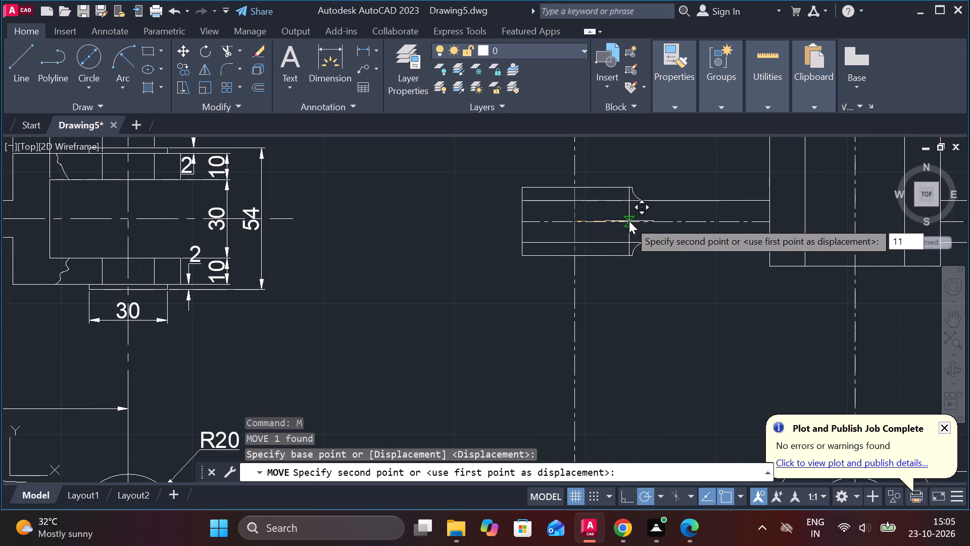
pyautogui.press('Return')
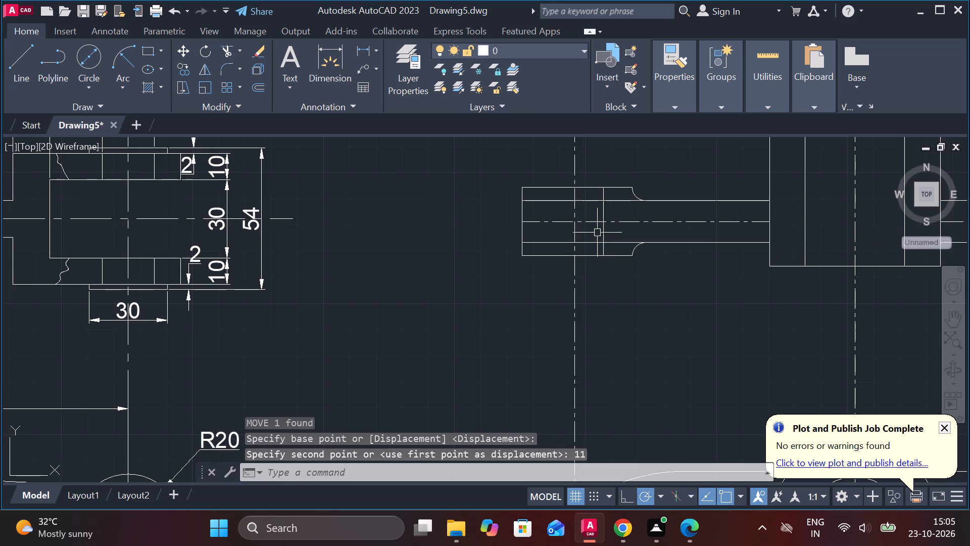
# Copy the vertical line inside the small boss 22 units horizontally toward the boss's outer end.
pyautogui.click(605, 222)
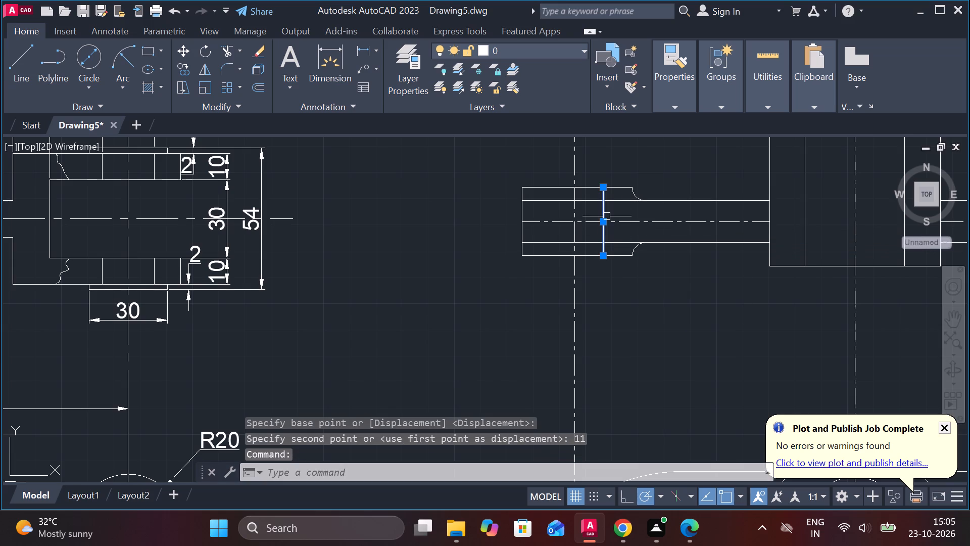
pyautogui.write('co')
pyautogui.press('Return')
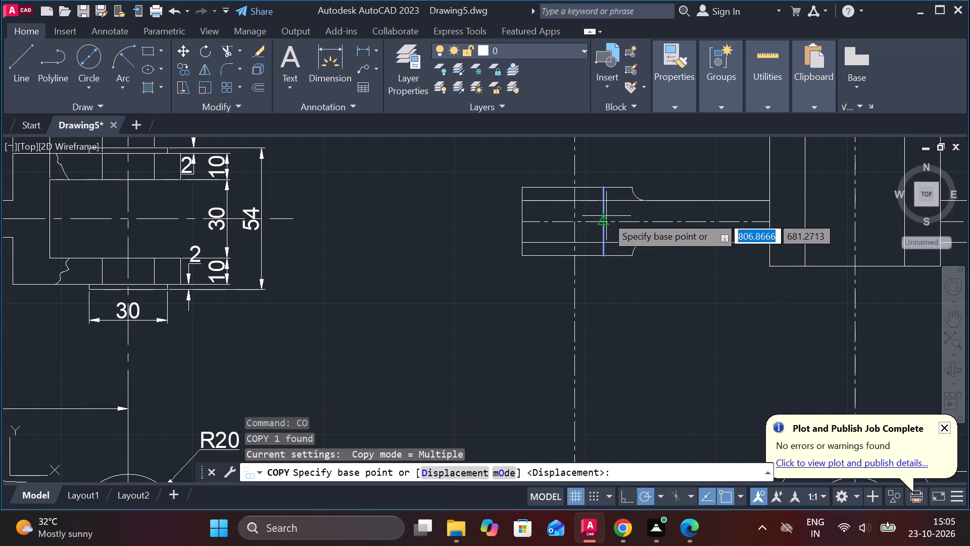
pyautogui.click(602, 225)
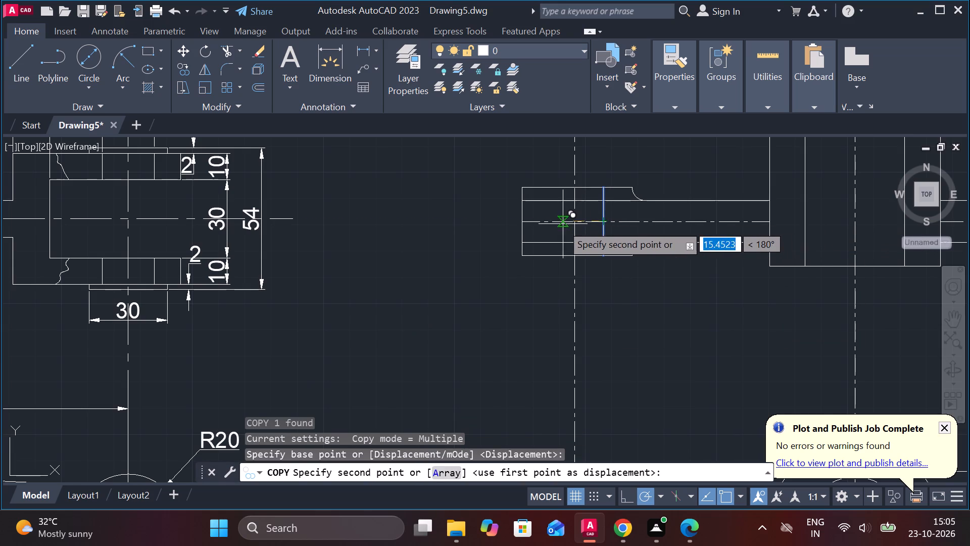
pyautogui.write('22')
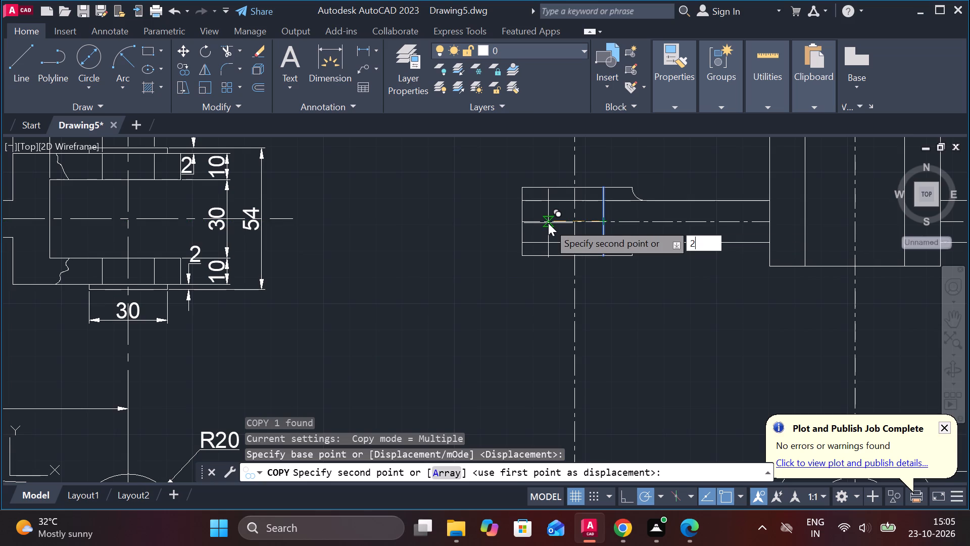
pyautogui.press('Return')
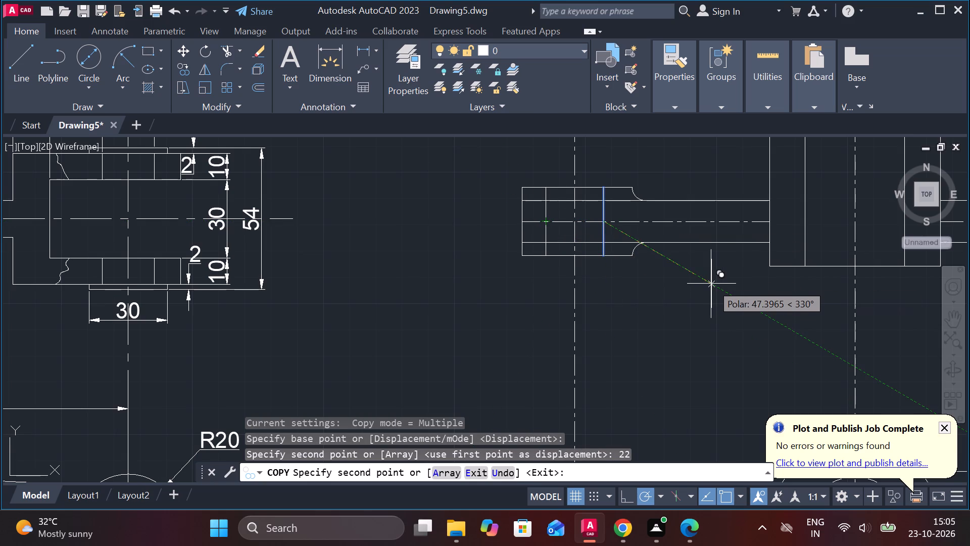
pyautogui.press('Escape')
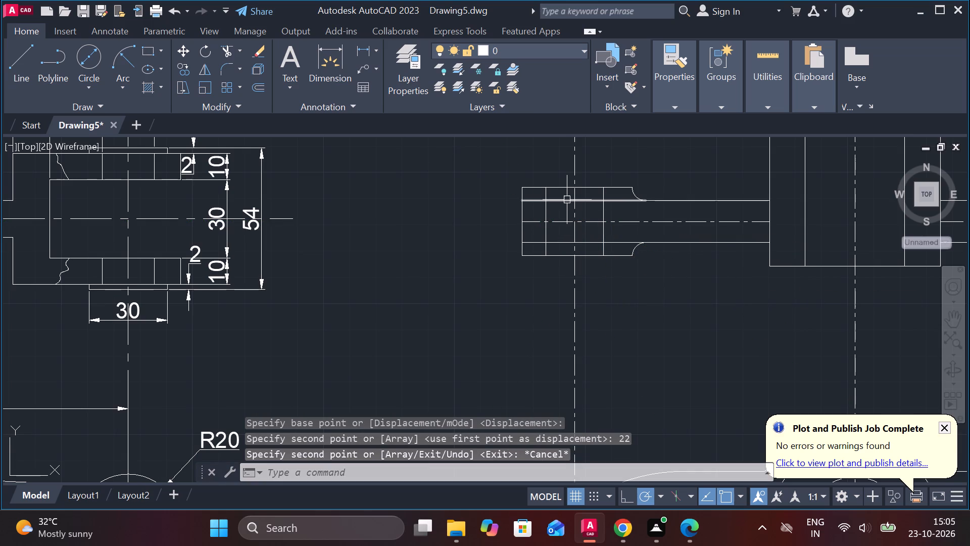
# Set the linetype of the small boss's two inner horizontal lines and two inner vertical lines to DASHED.
pyautogui.click(559, 200)
pyautogui.click(547, 237)
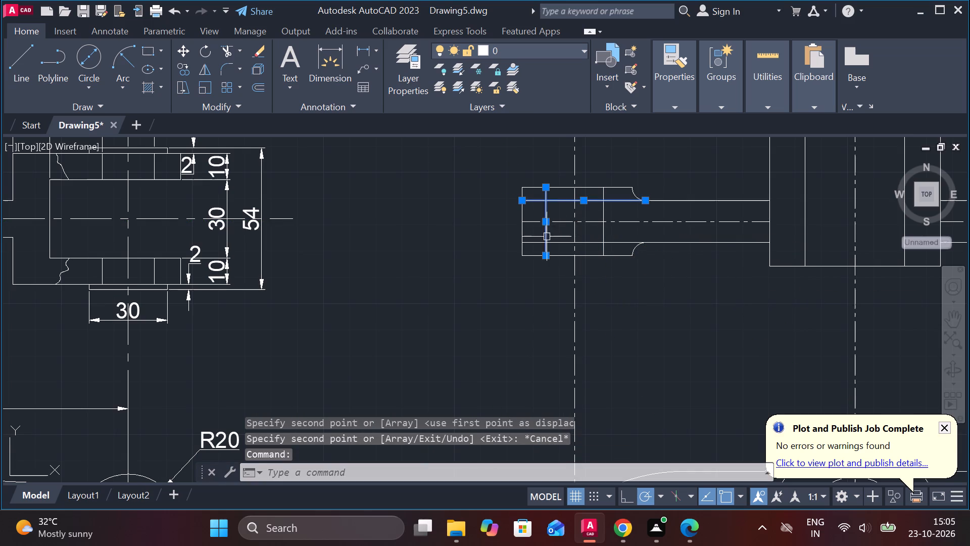
pyautogui.click(581, 245)
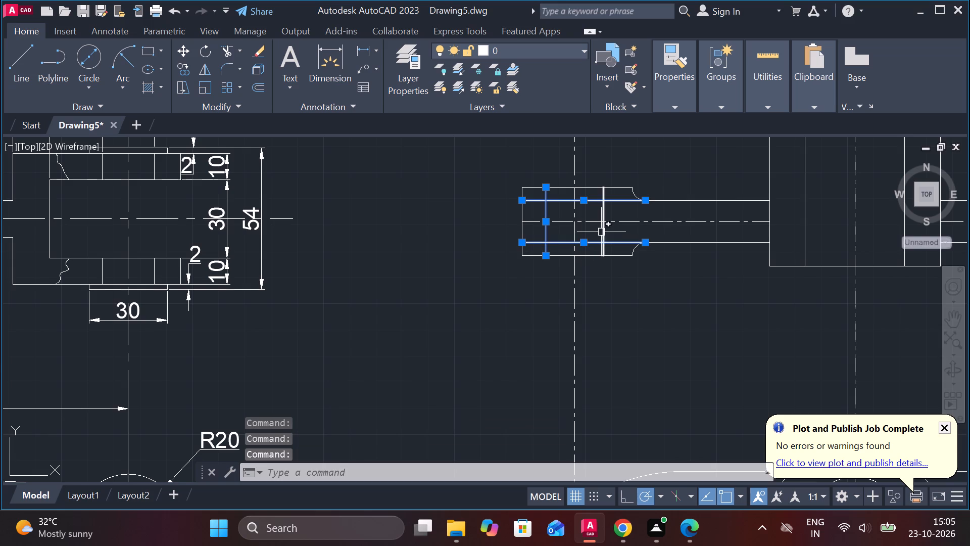
pyautogui.click(602, 232)
pyautogui.click(676, 106)
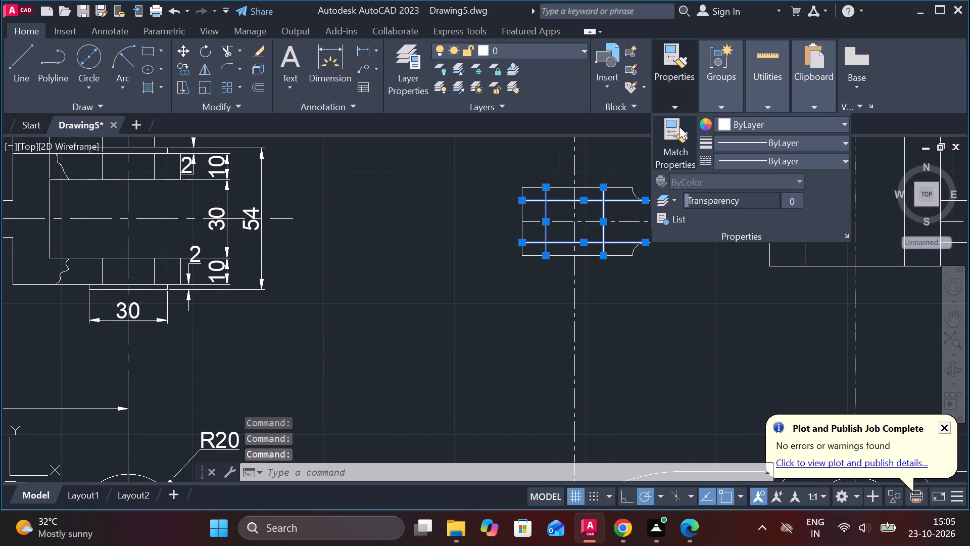
pyautogui.click(749, 163)
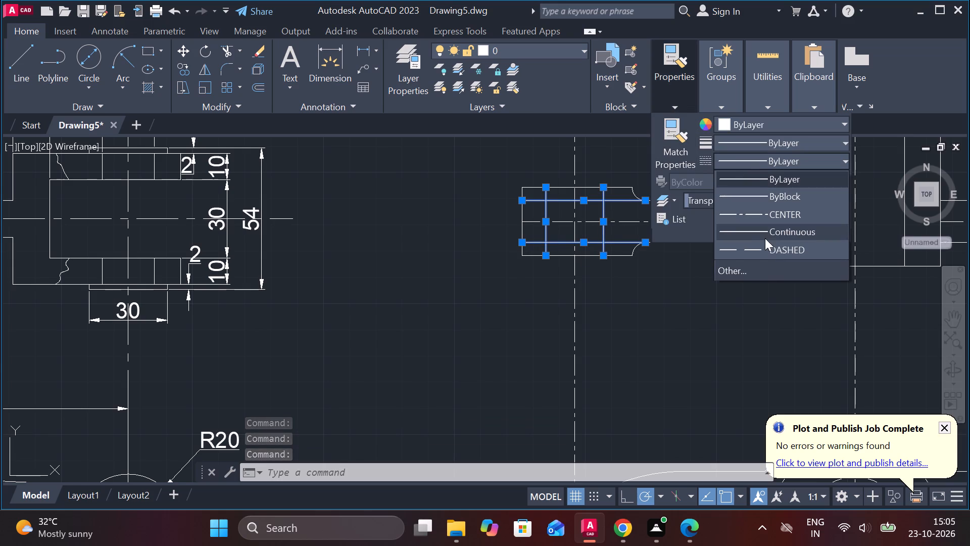
pyautogui.click(776, 253)
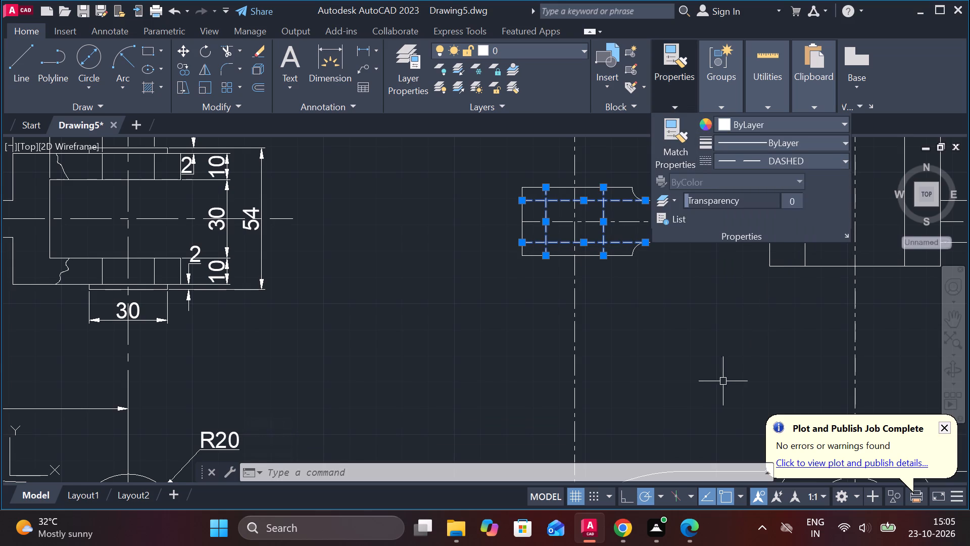
pyautogui.press('Escape')
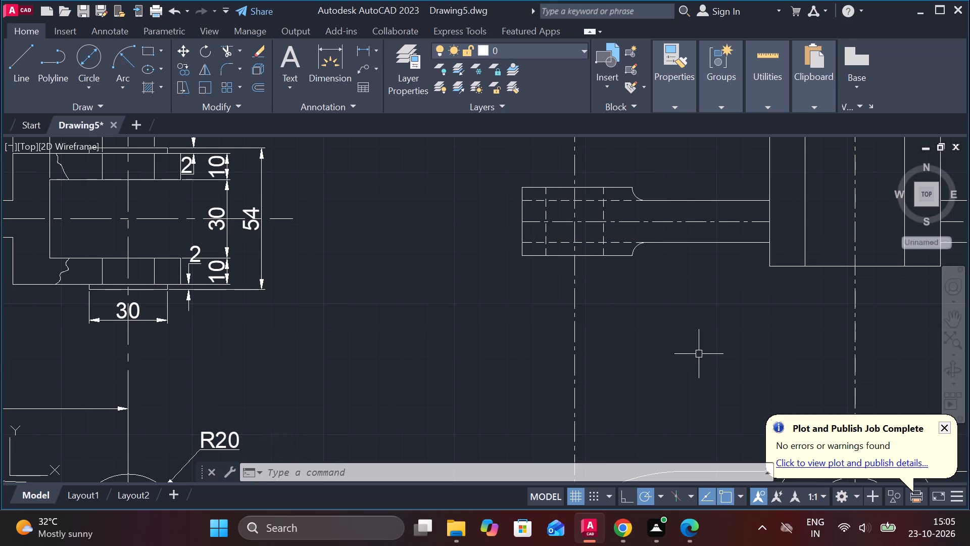
# Delete the horizontal centreline segments on both sides of the central hub in the second lever's upper view.
pyautogui.scroll(-3, 433, 312)
pyautogui.scroll(1, 568, 327)
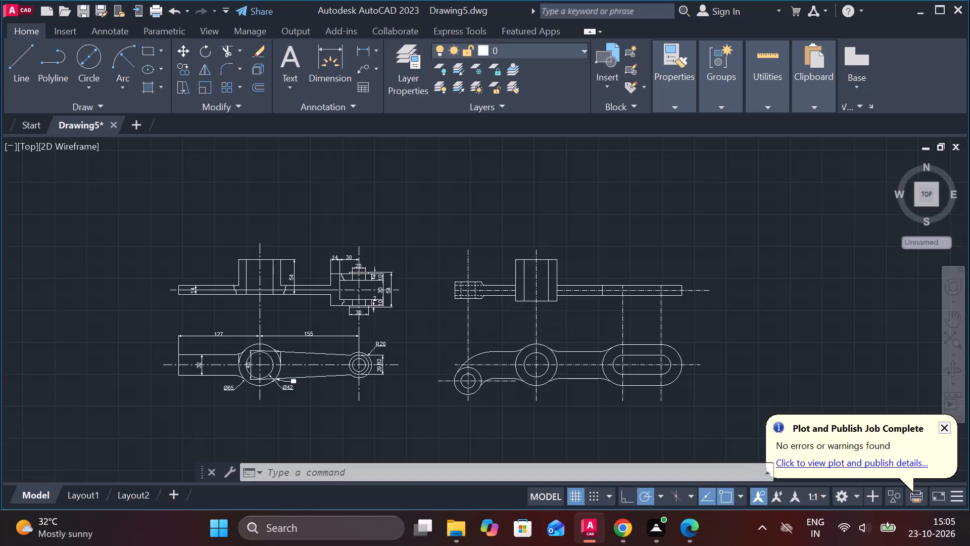
pyautogui.scroll(1, 568, 327)
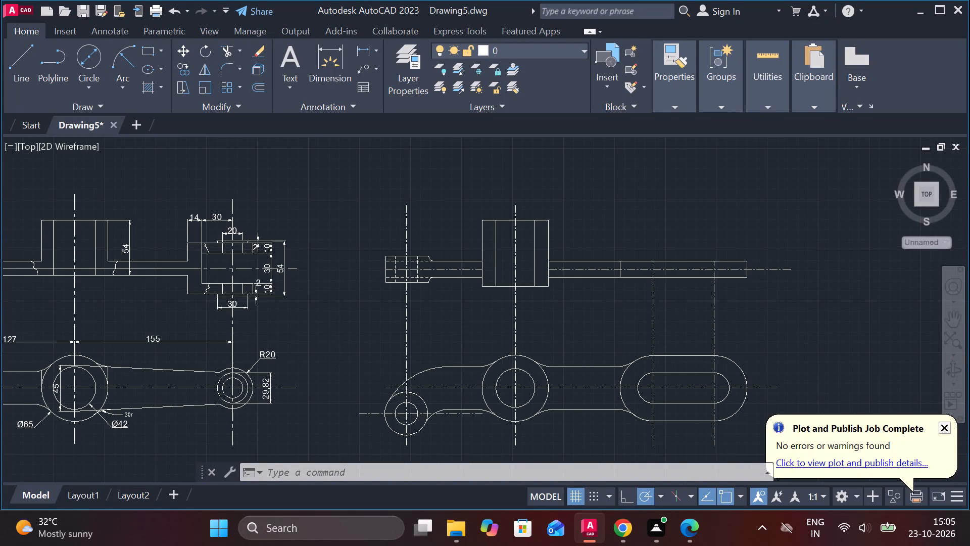
pyautogui.click(410, 234)
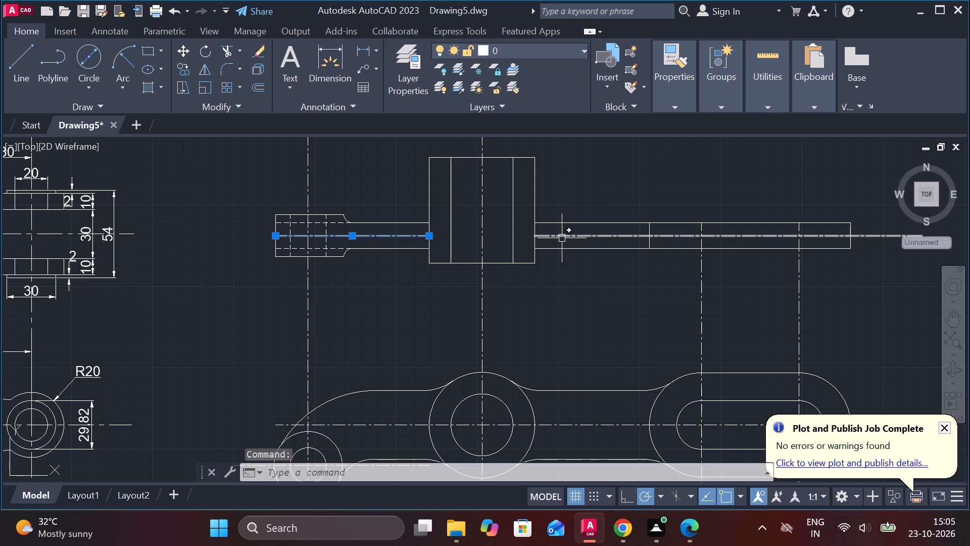
pyautogui.click(562, 238)
pyautogui.press('Delete')
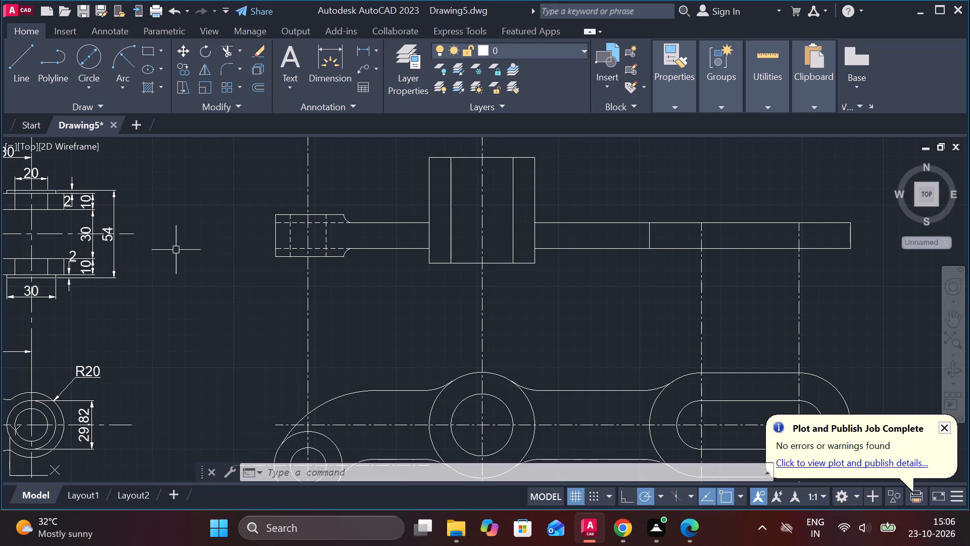
# Draw a wavy spline break line across the arm between the small boss and the central hub, from upper to lower edge.
pyautogui.press('s')
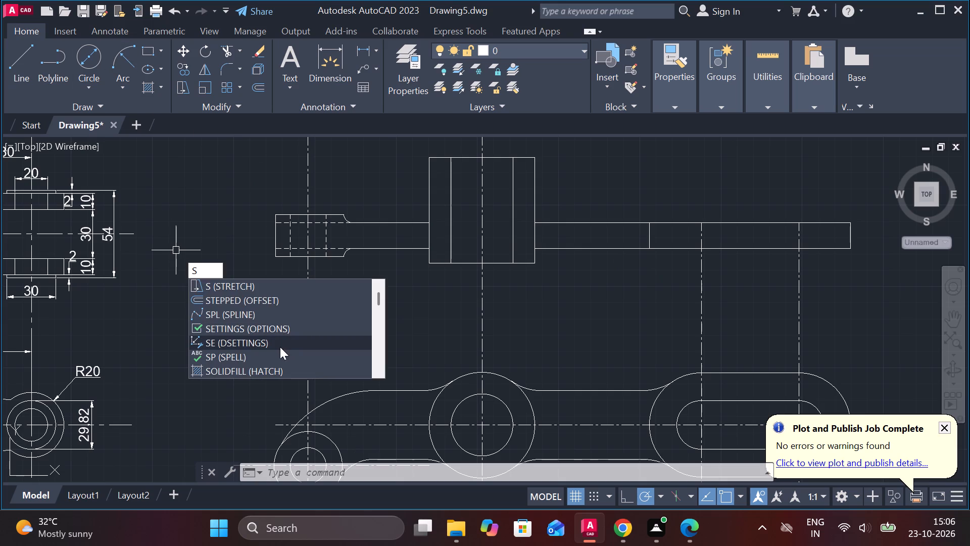
pyautogui.click(260, 314)
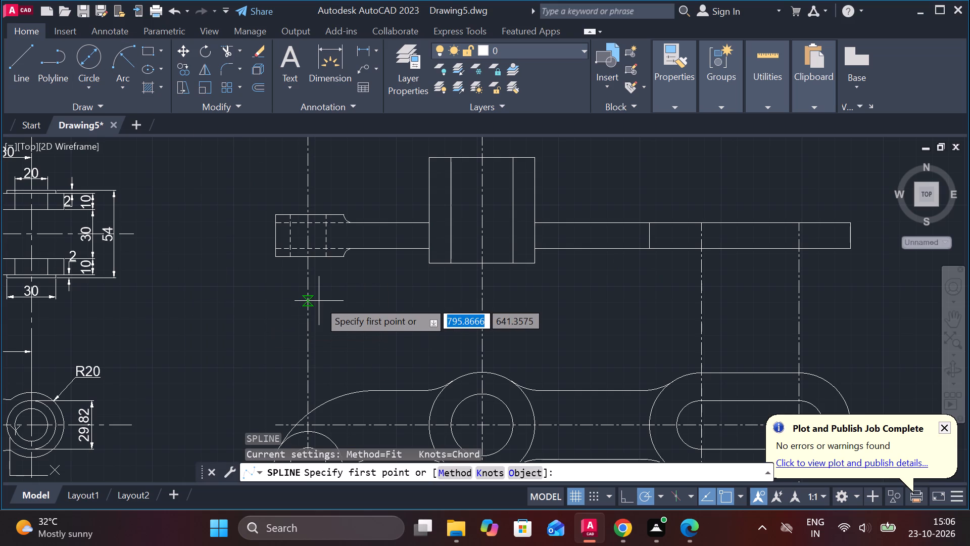
pyautogui.click(403, 221)
pyautogui.scroll(2, 405, 235)
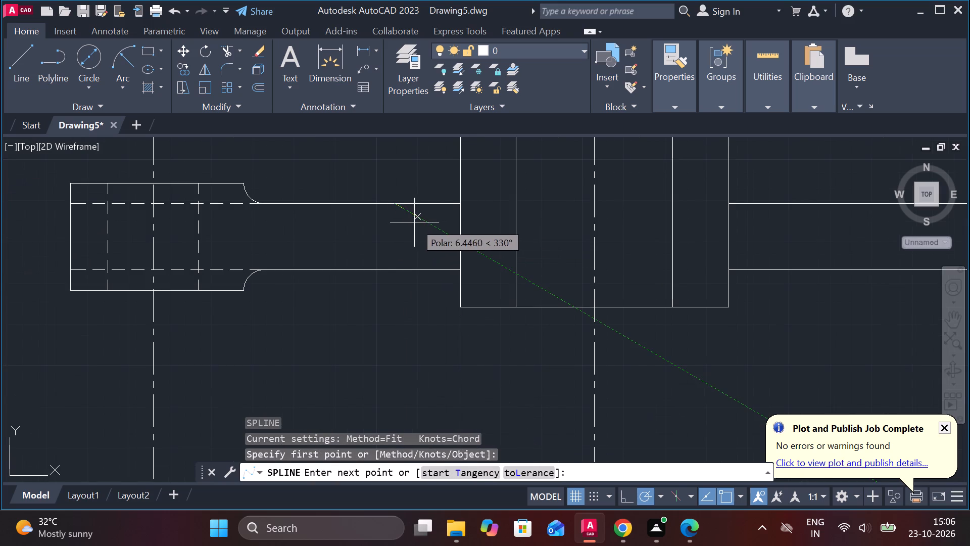
pyautogui.click(414, 222)
pyautogui.click(419, 243)
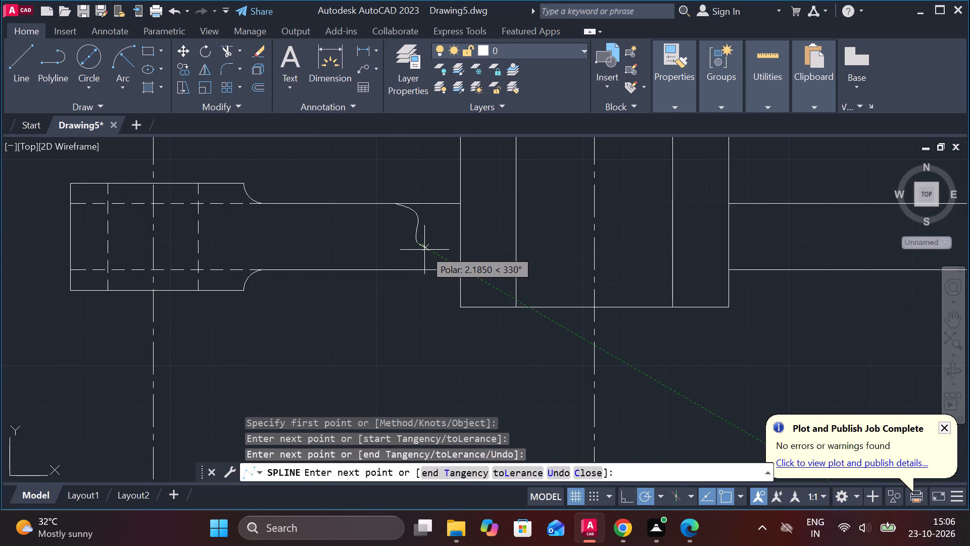
pyautogui.click(424, 250)
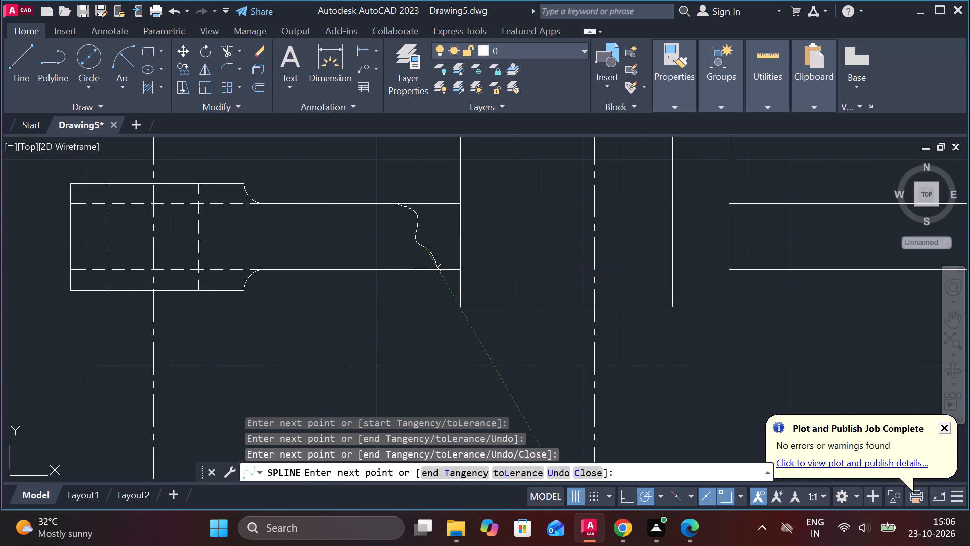
pyautogui.click(440, 269)
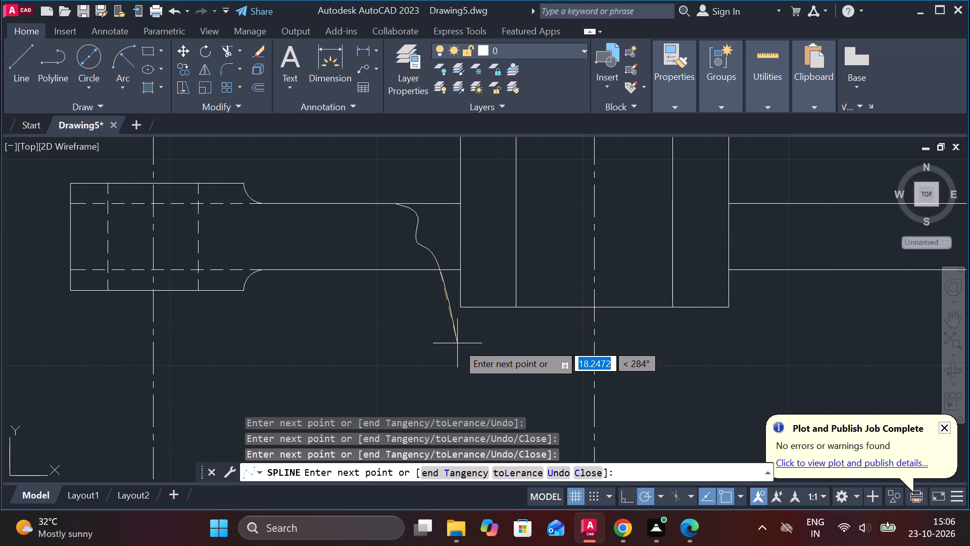
pyautogui.press('Return')
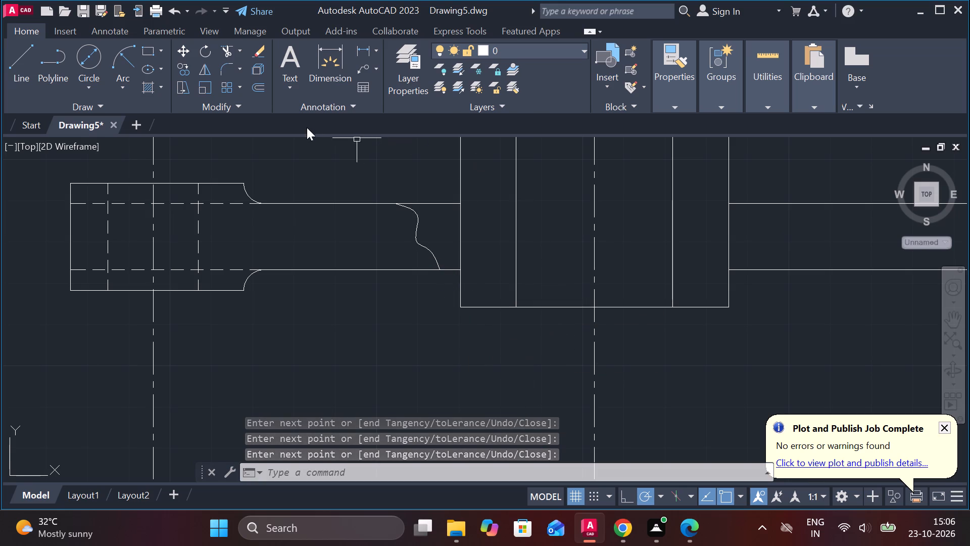
# Draw a wavy spline break line across the slotted arm close to the central hub, from its upper to lower edge.
pyautogui.press('s')
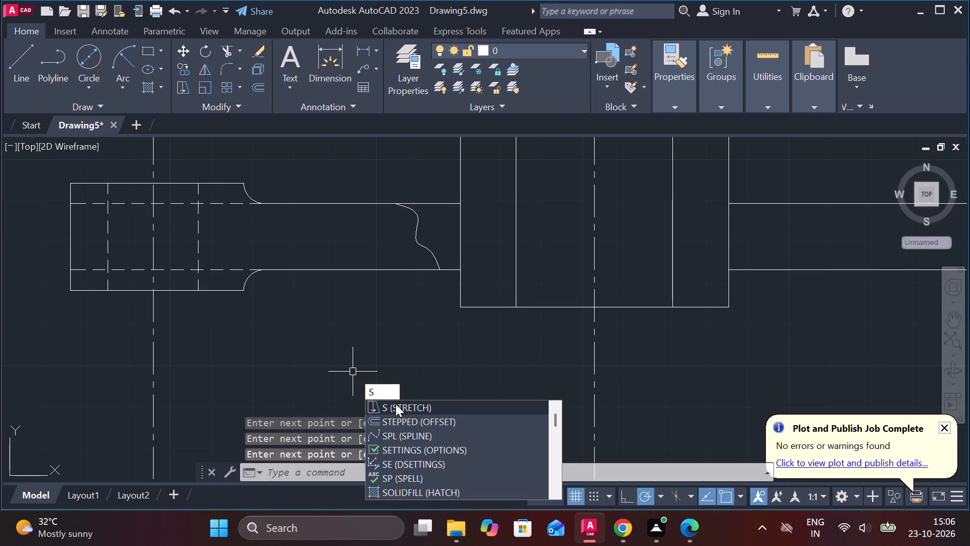
pyautogui.click(416, 437)
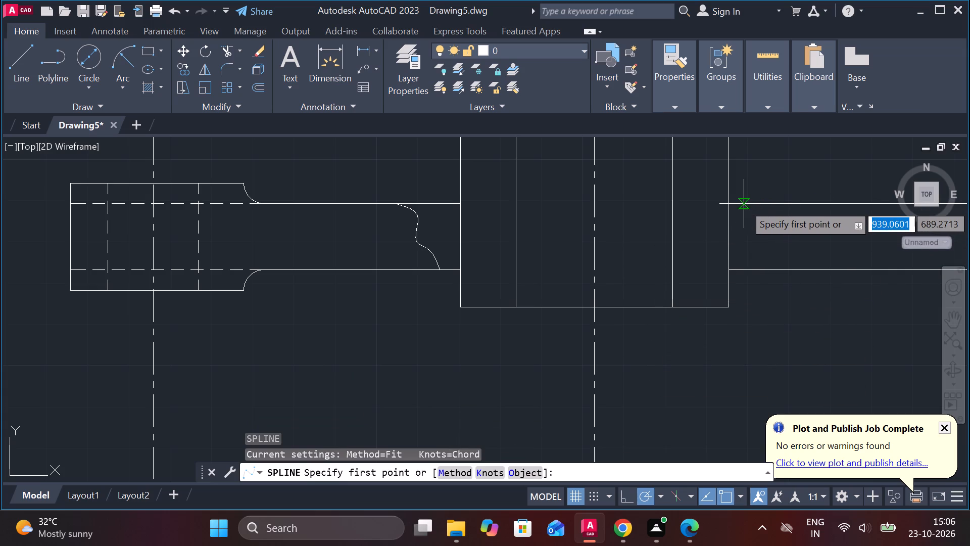
pyautogui.click(765, 204)
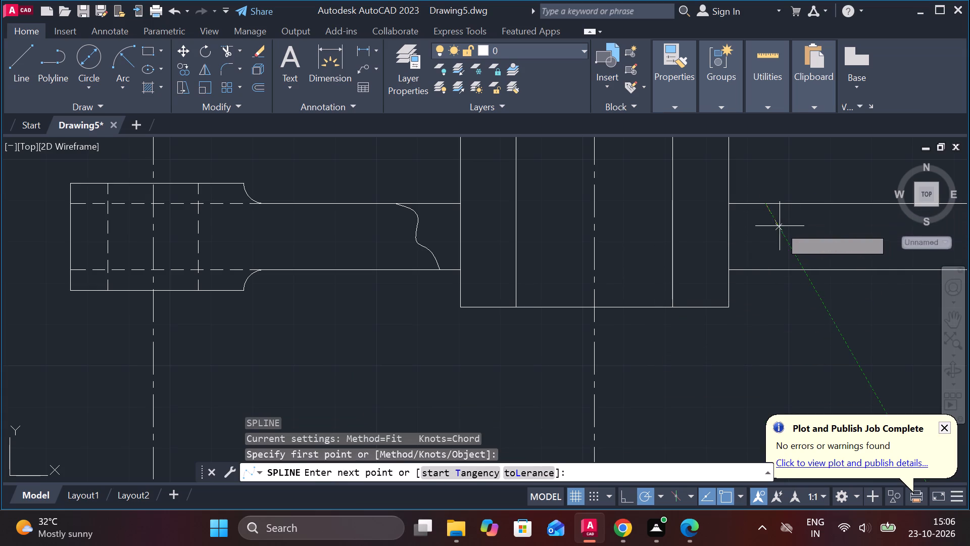
pyautogui.click(779, 217)
pyautogui.click(785, 233)
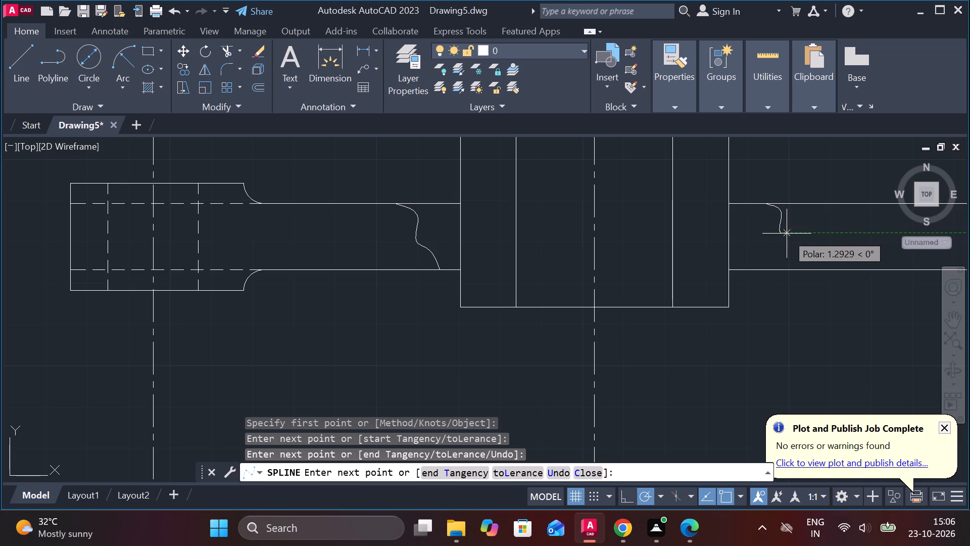
pyautogui.click(793, 244)
pyautogui.click(793, 259)
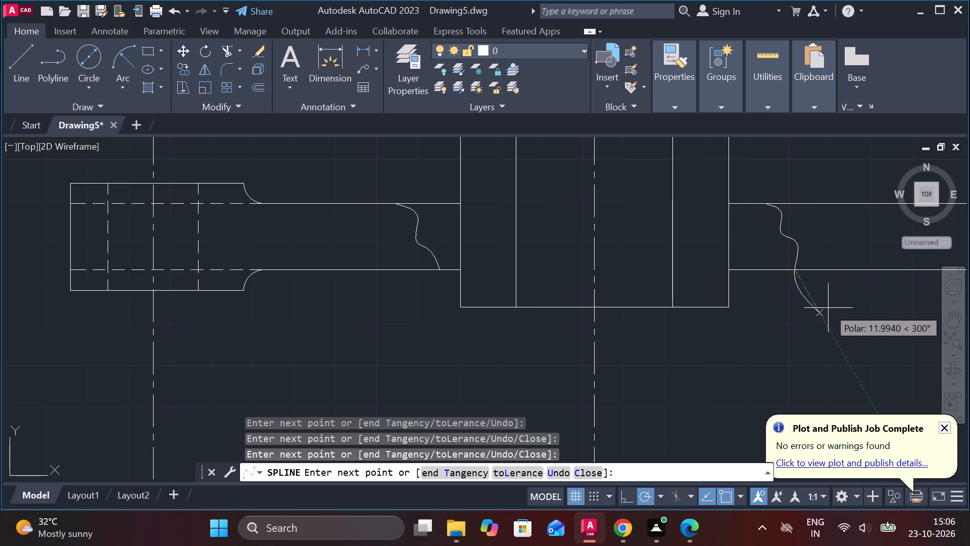
pyautogui.press('Return')
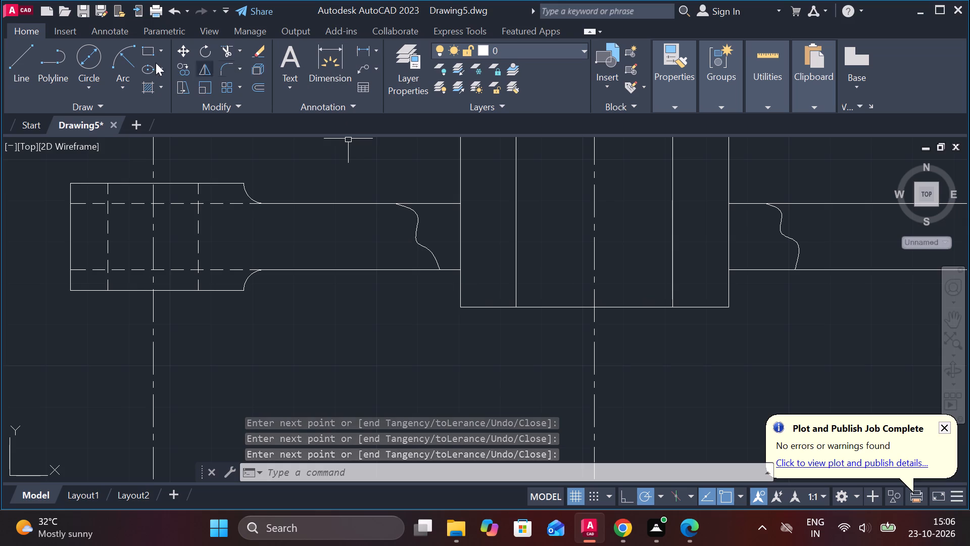
# Trim the central hub's two outer vertical edges between the arms' upper and lower edges.
pyautogui.click(230, 51)
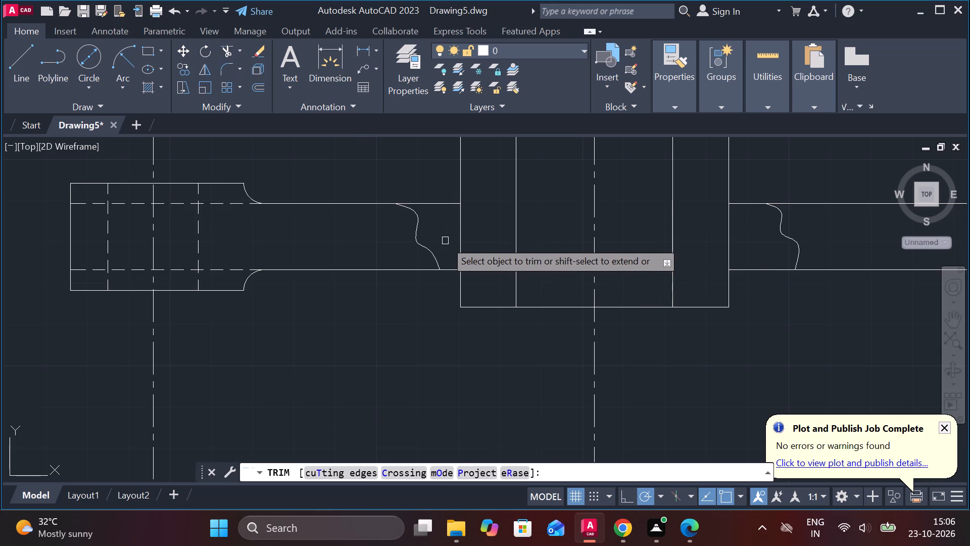
pyautogui.click(458, 241)
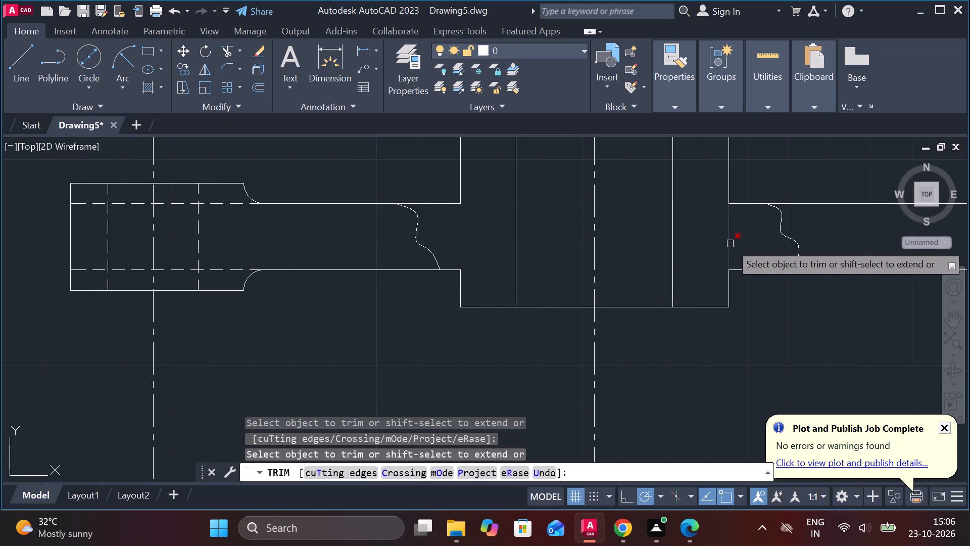
pyautogui.click(730, 244)
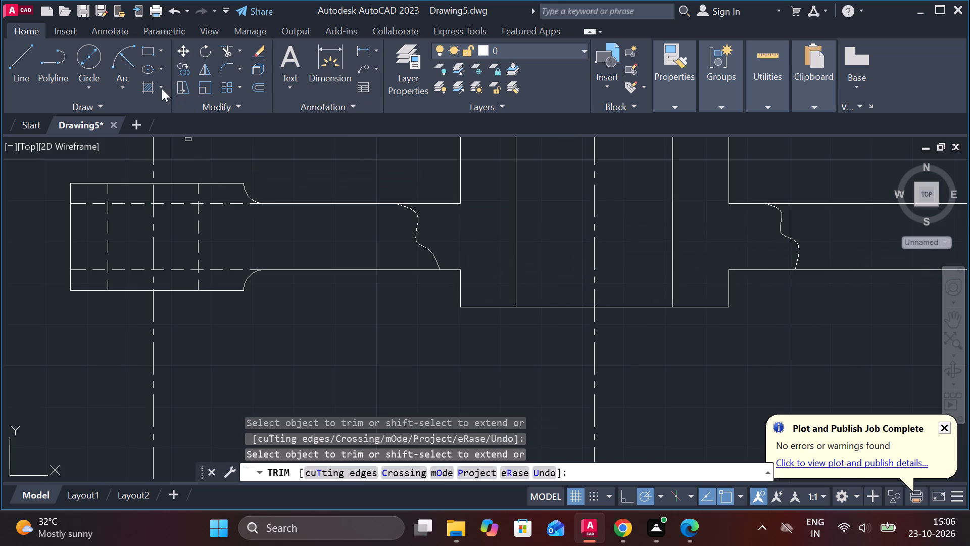
# Hatch both walls of the second lever's central hub, out to the arms' break lines, with the ANSI31 pattern.
pyautogui.click(148, 85)
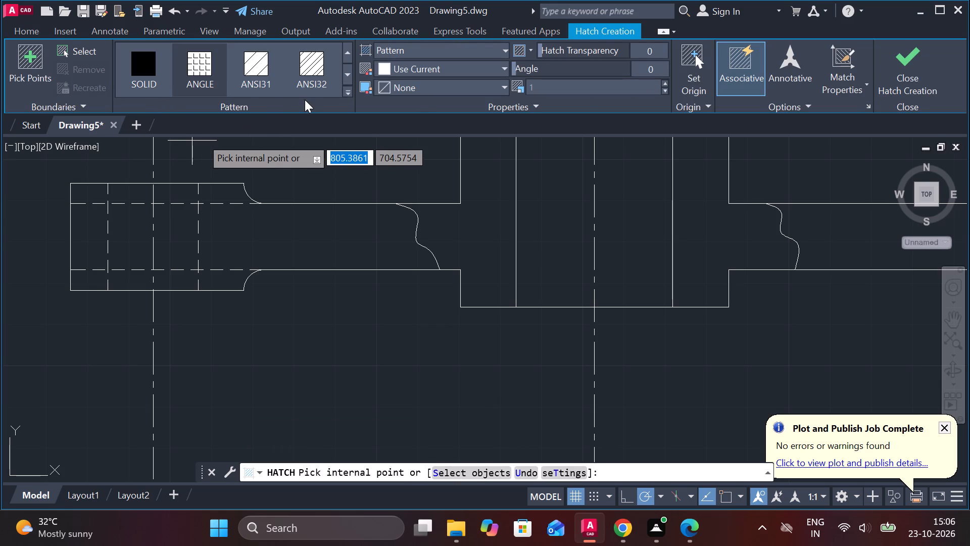
pyautogui.click(258, 68)
pyautogui.click(471, 234)
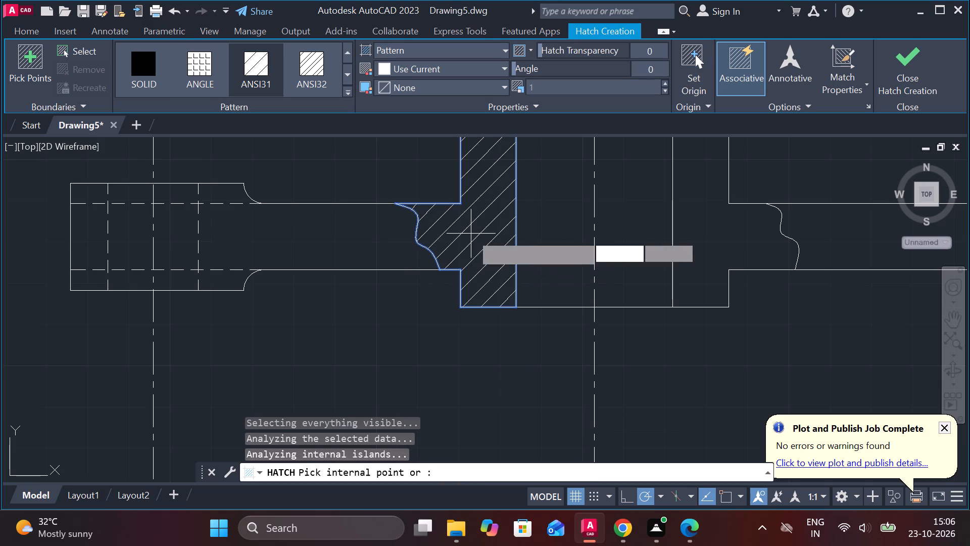
pyautogui.click(715, 241)
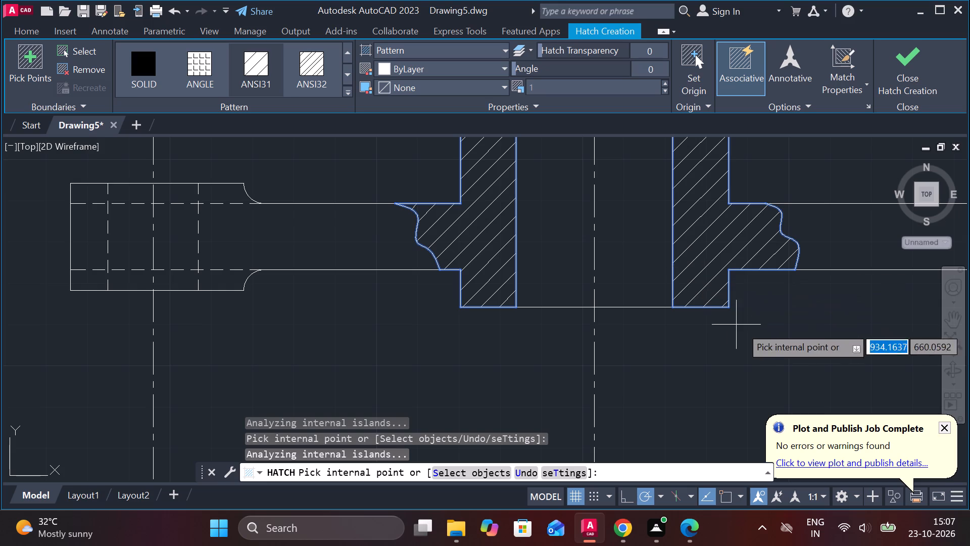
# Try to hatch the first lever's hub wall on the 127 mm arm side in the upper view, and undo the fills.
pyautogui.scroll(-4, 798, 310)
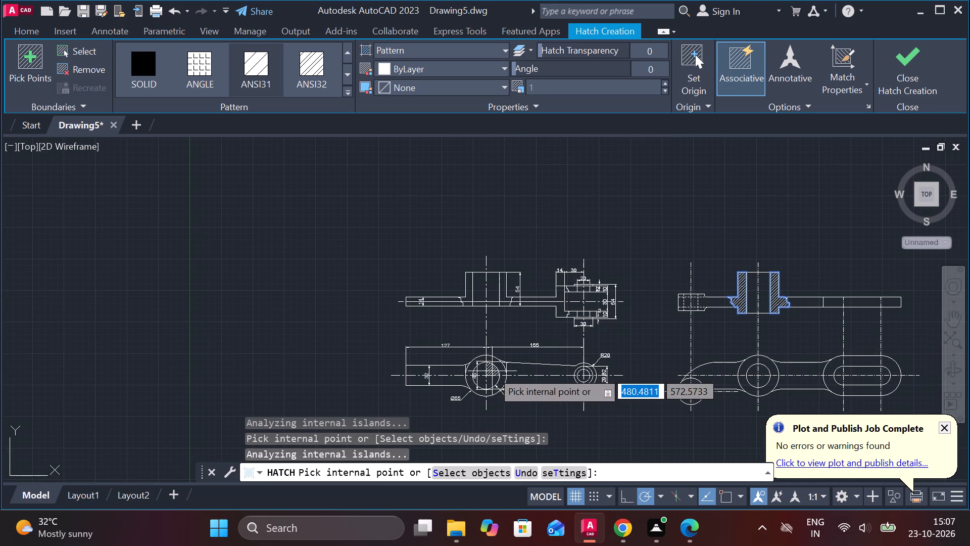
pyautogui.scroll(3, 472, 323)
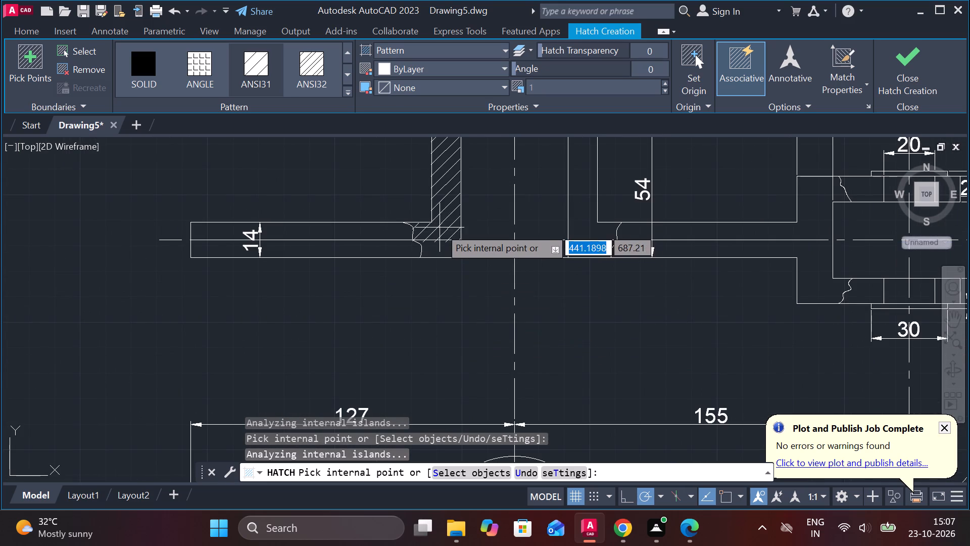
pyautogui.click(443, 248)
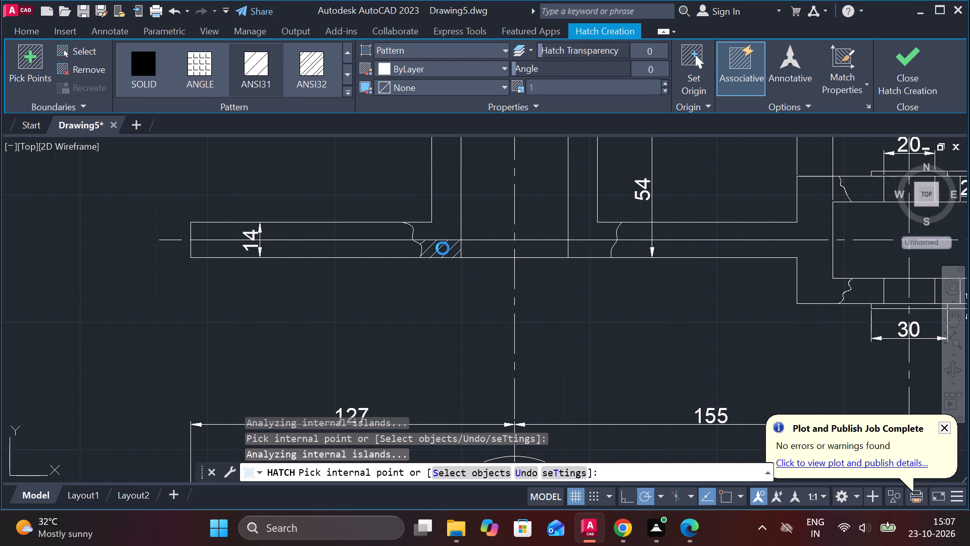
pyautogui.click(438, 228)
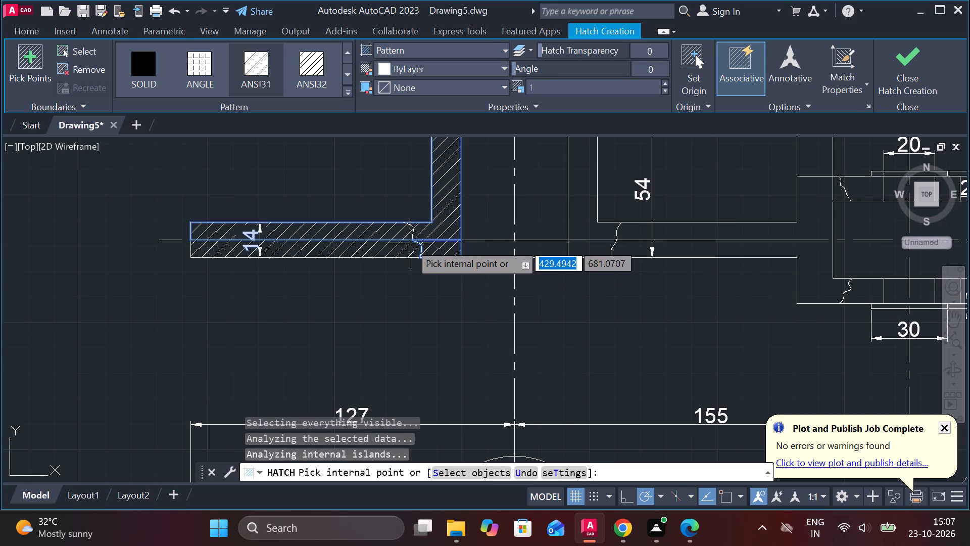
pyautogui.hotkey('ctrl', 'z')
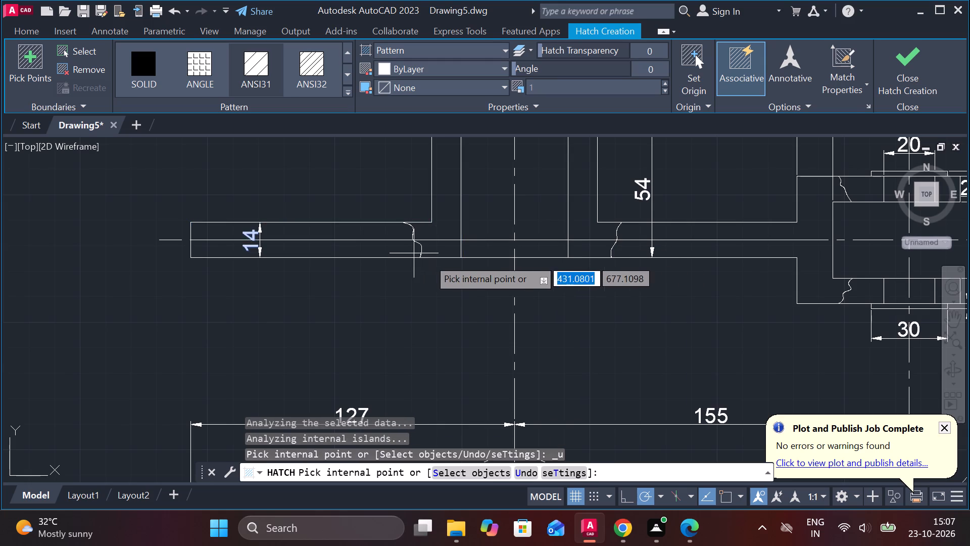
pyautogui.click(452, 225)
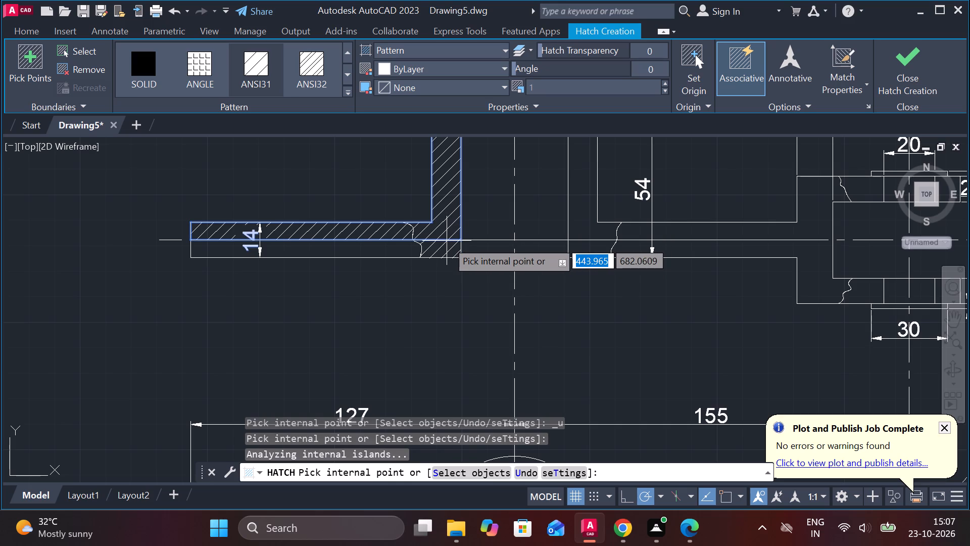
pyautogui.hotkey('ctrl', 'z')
# Hatch the first lever's hub wall on the fork side with ANSI31, including the arm area above and below the centreline up to the break line.
pyautogui.scroll(-1, 578, 289)
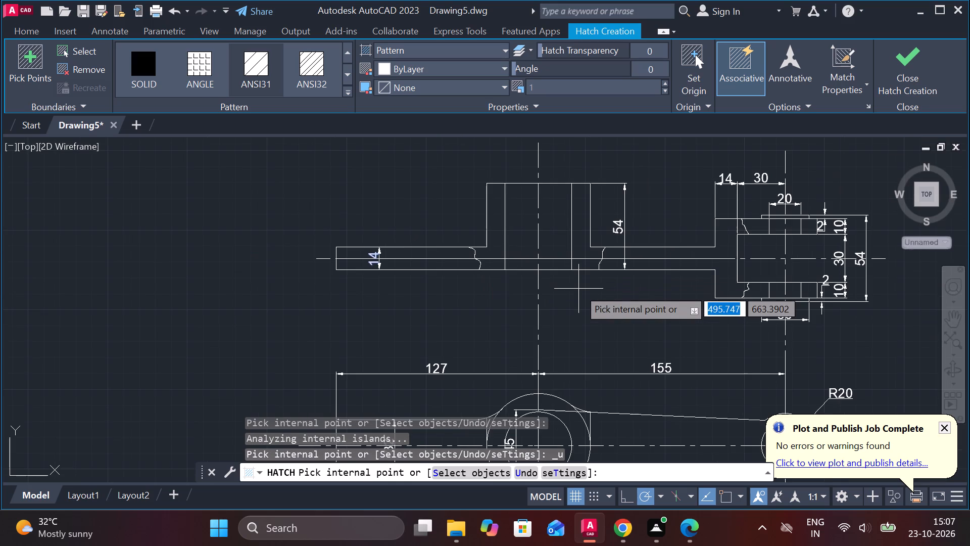
pyautogui.click(578, 232)
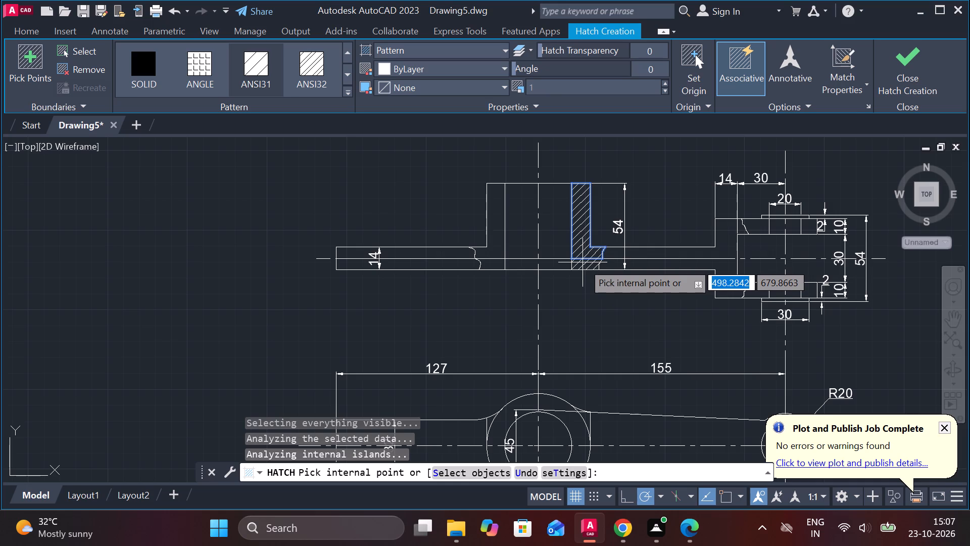
pyautogui.click(586, 262)
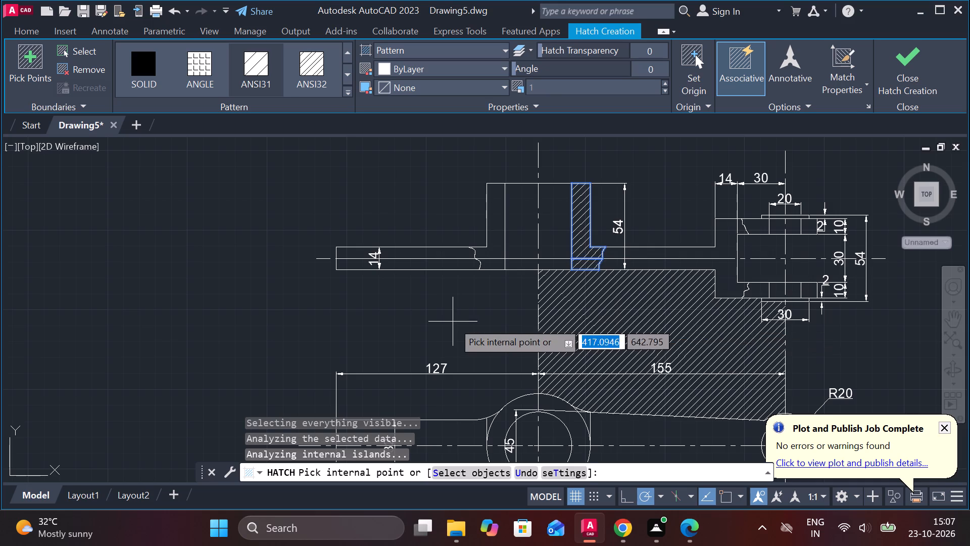
pyautogui.press('Escape')
# Delete the wavy break line on the first lever's 127 mm arm beside the central hub.
pyautogui.scroll(1, 482, 283)
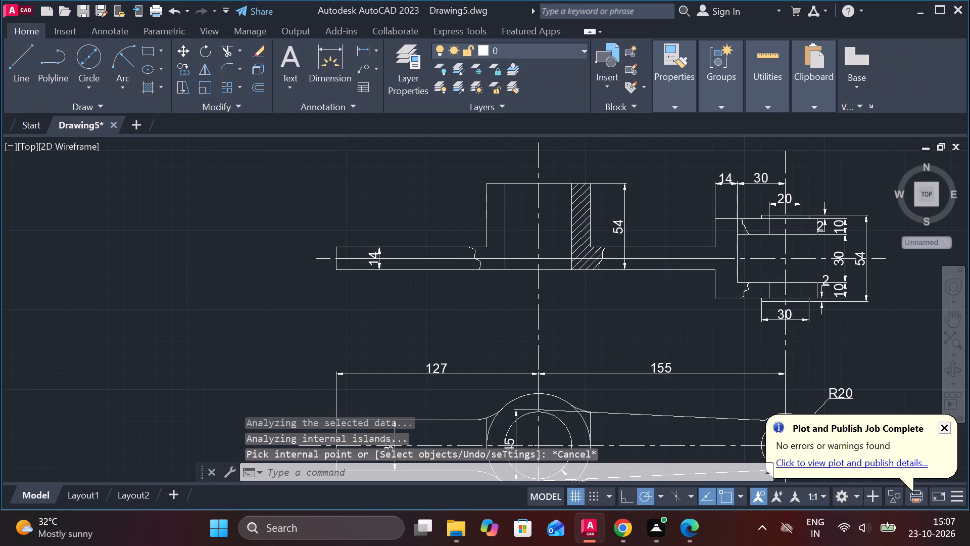
pyautogui.scroll(2, 482, 283)
pyautogui.click(462, 206)
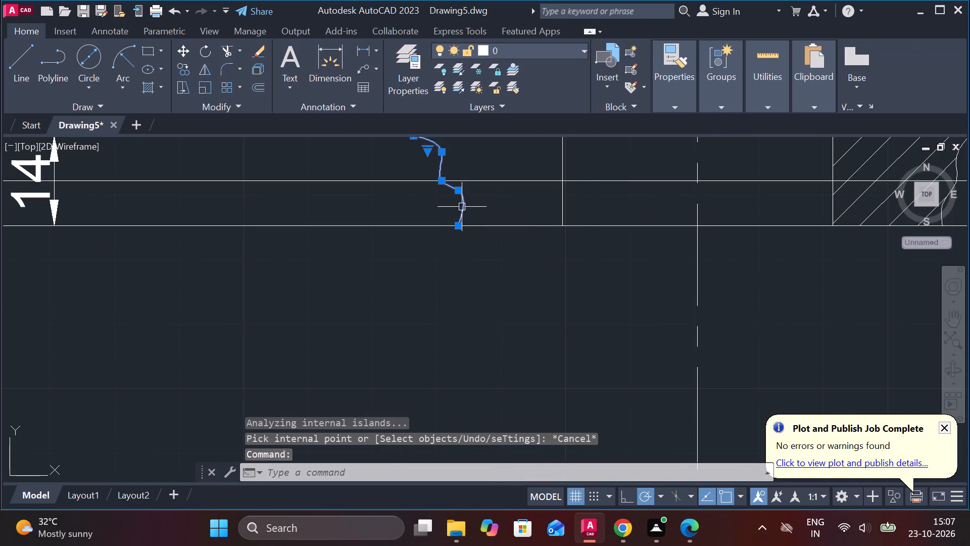
pyautogui.press('Delete')
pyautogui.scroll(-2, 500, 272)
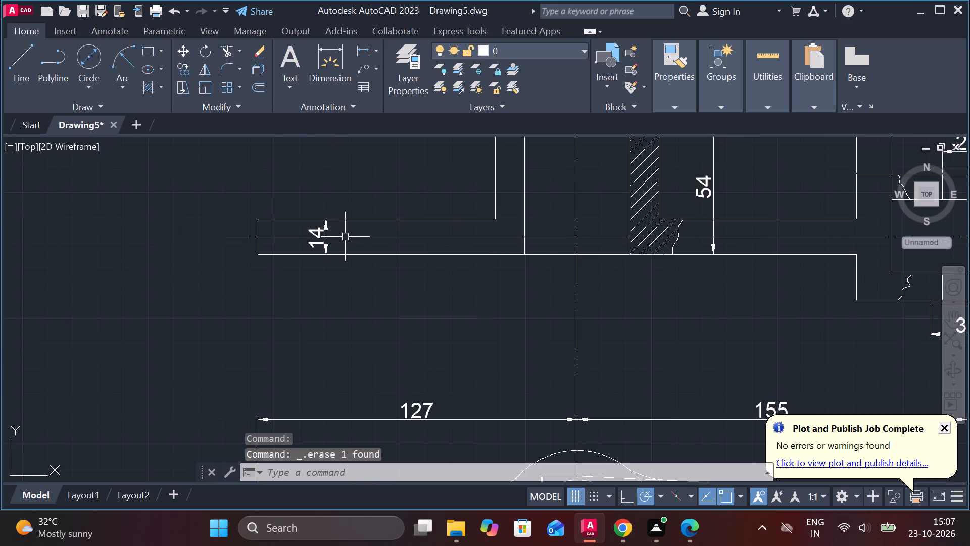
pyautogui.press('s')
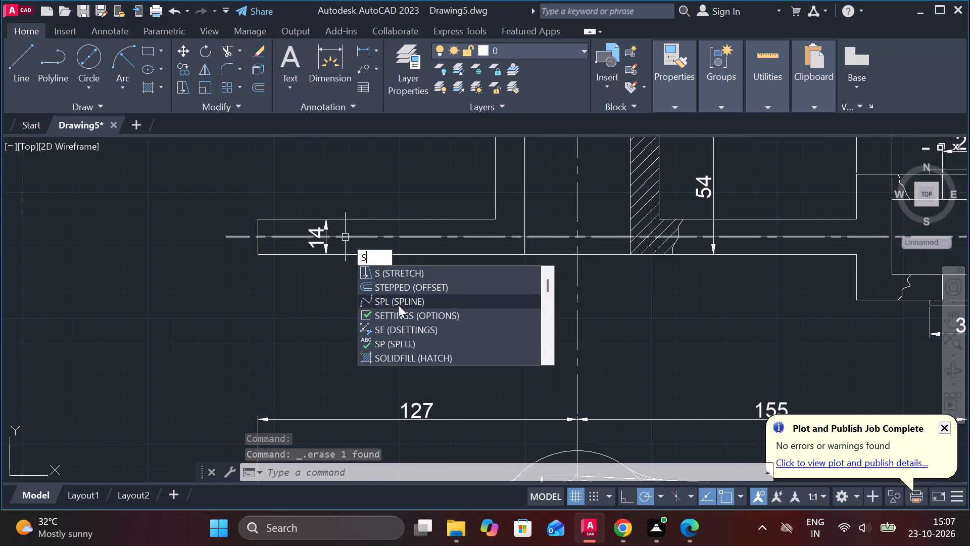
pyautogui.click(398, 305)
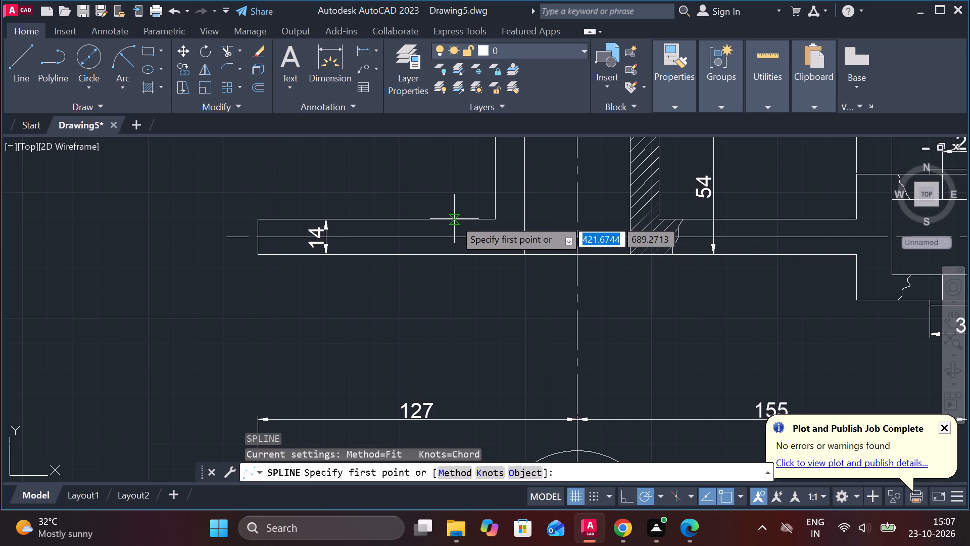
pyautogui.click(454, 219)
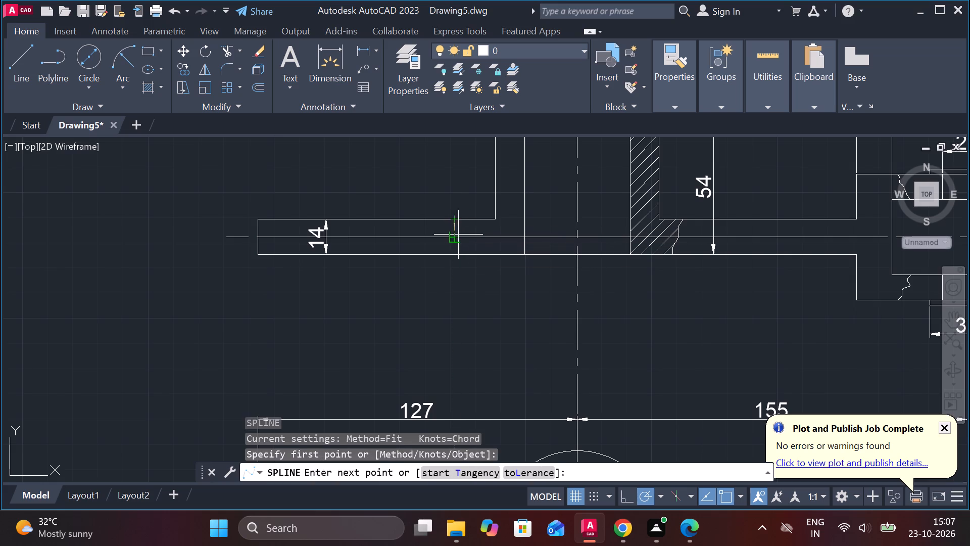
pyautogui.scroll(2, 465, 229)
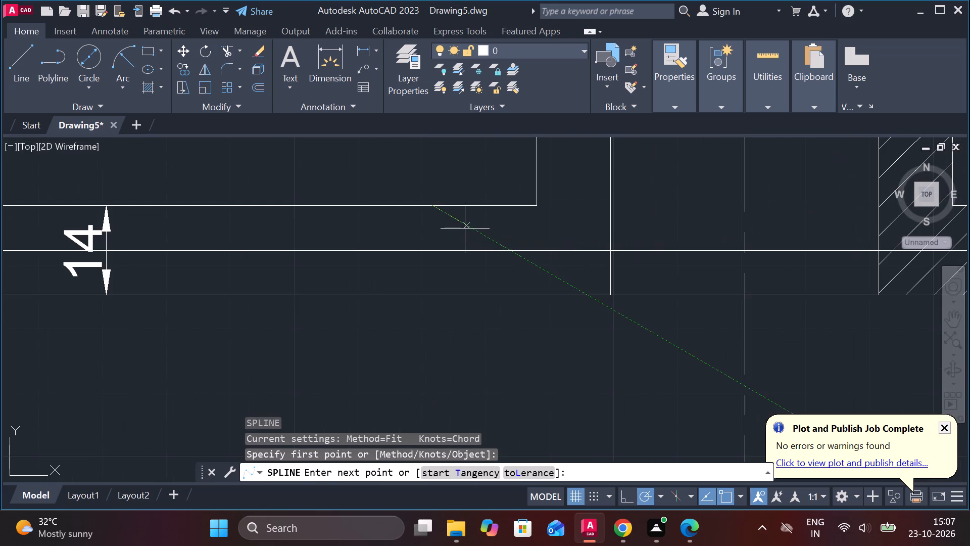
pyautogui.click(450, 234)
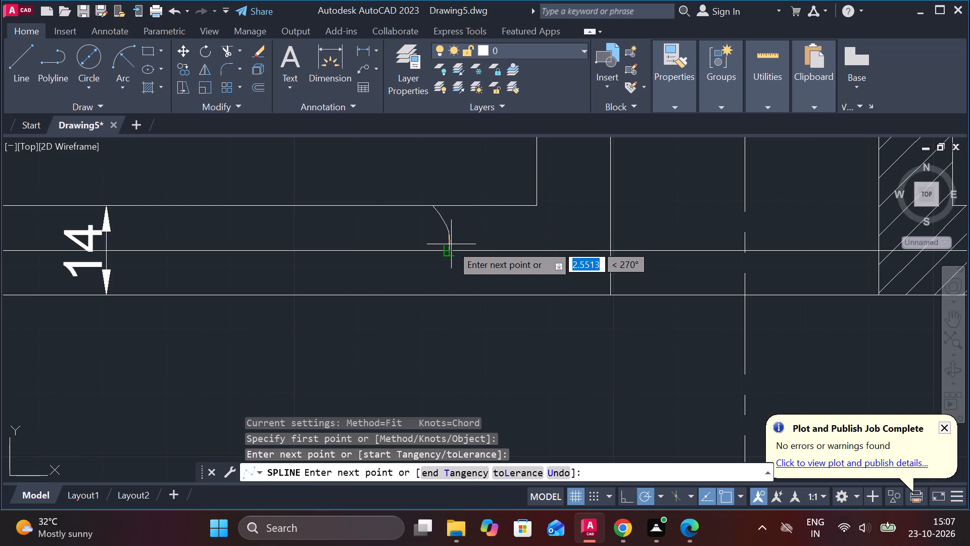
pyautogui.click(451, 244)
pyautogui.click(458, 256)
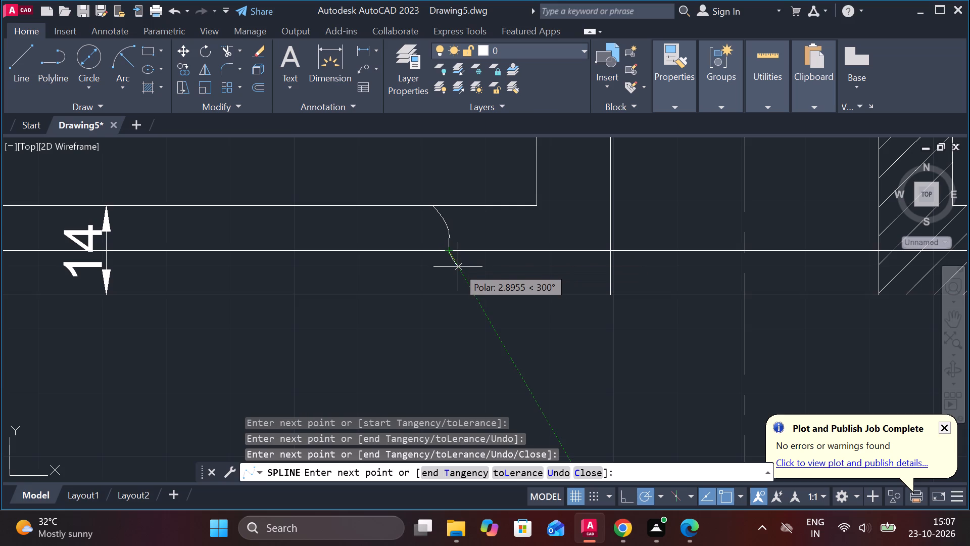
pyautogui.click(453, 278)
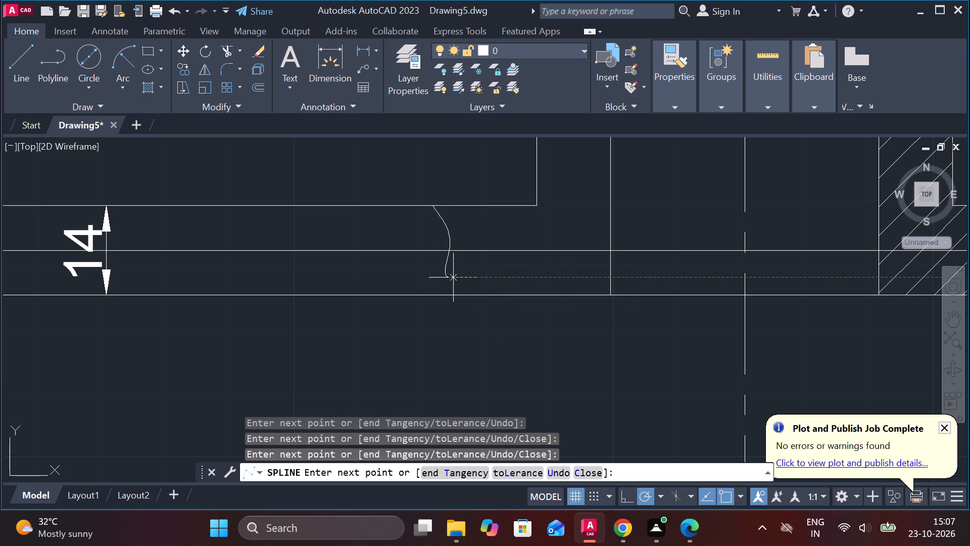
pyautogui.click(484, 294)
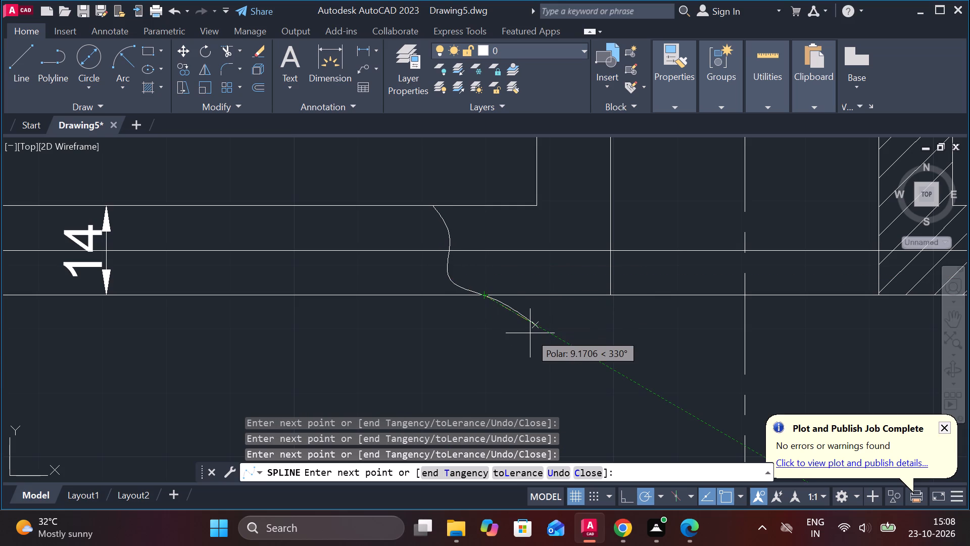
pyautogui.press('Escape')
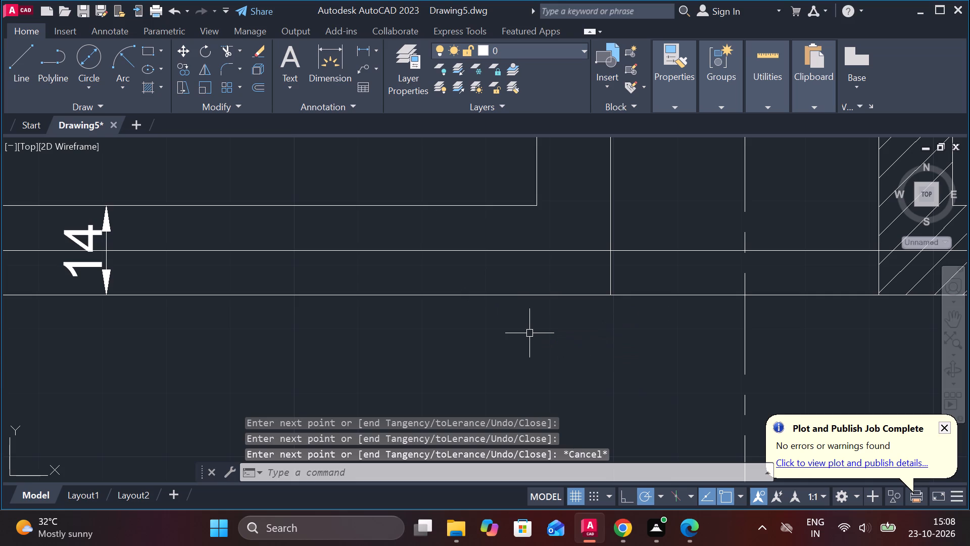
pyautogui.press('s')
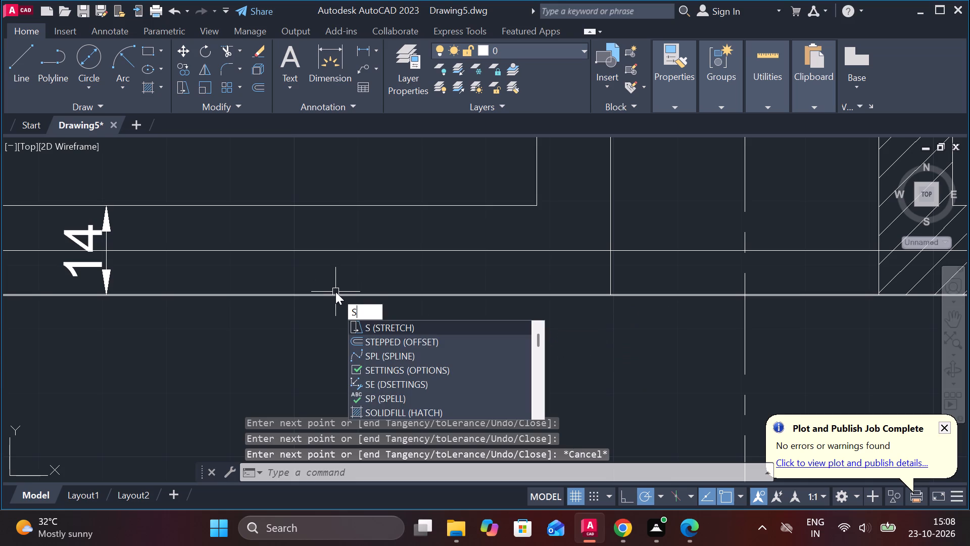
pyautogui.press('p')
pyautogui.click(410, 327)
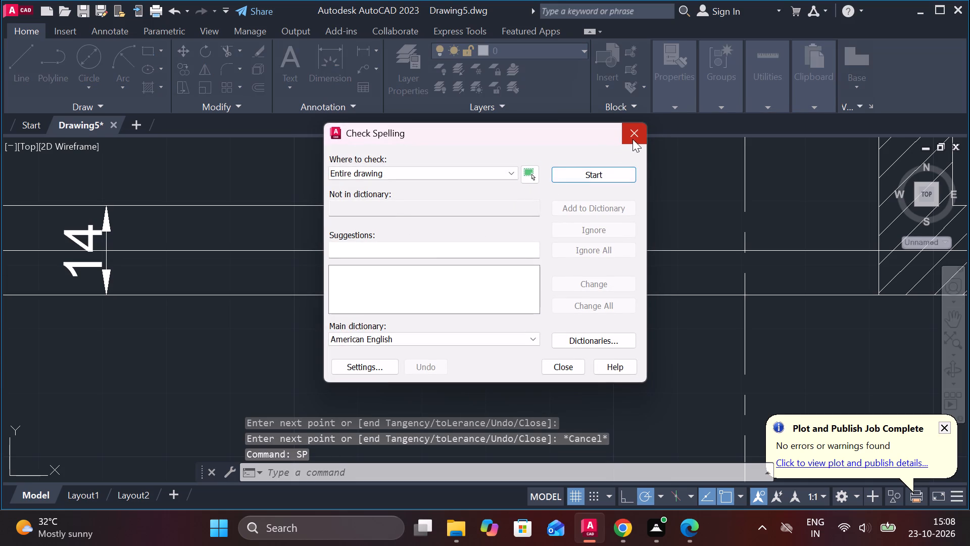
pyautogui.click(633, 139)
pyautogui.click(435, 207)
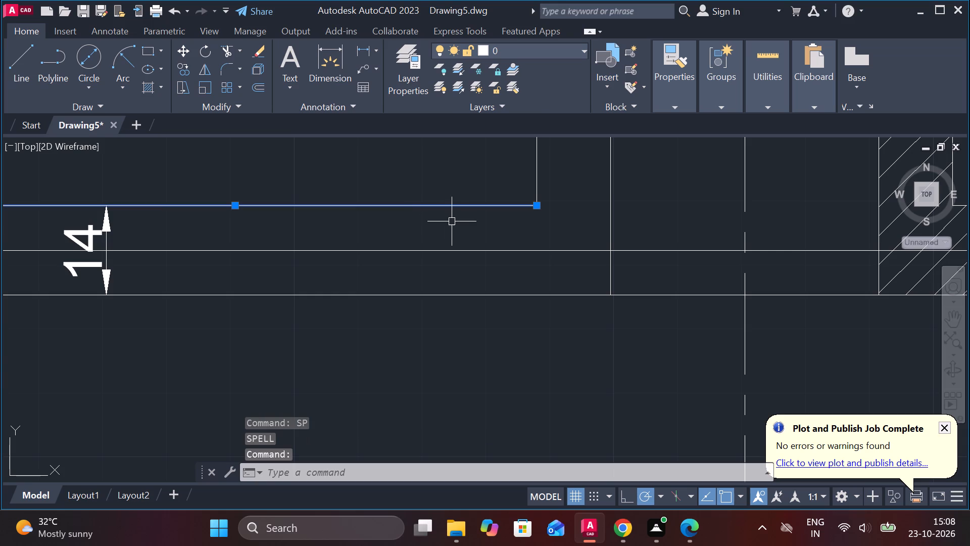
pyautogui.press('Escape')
# Draw a new wavy spline break line across the first lever's 127 mm arm near the hub, from its upper to lower edge.
pyautogui.press('s')
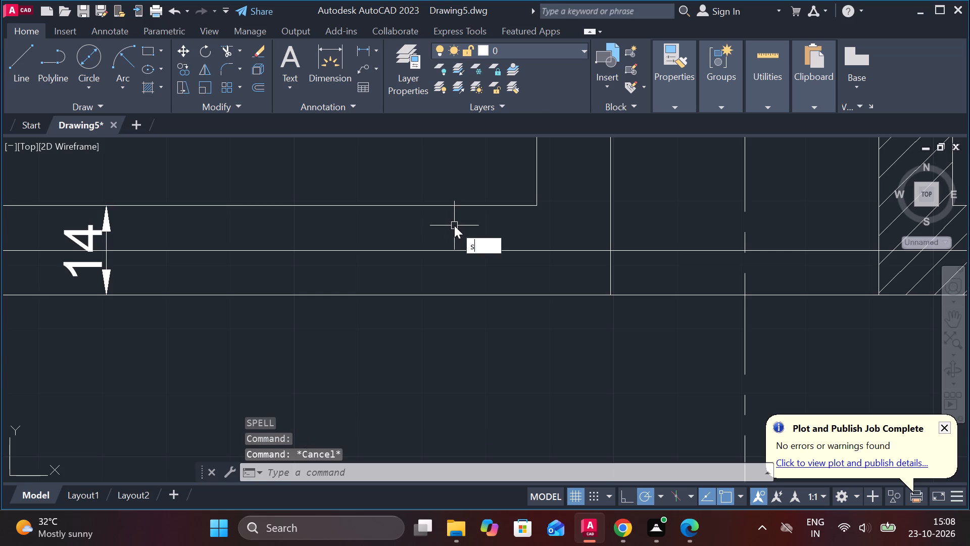
pyautogui.moveTo(505, 288); pyautogui.dragTo(504, 297)
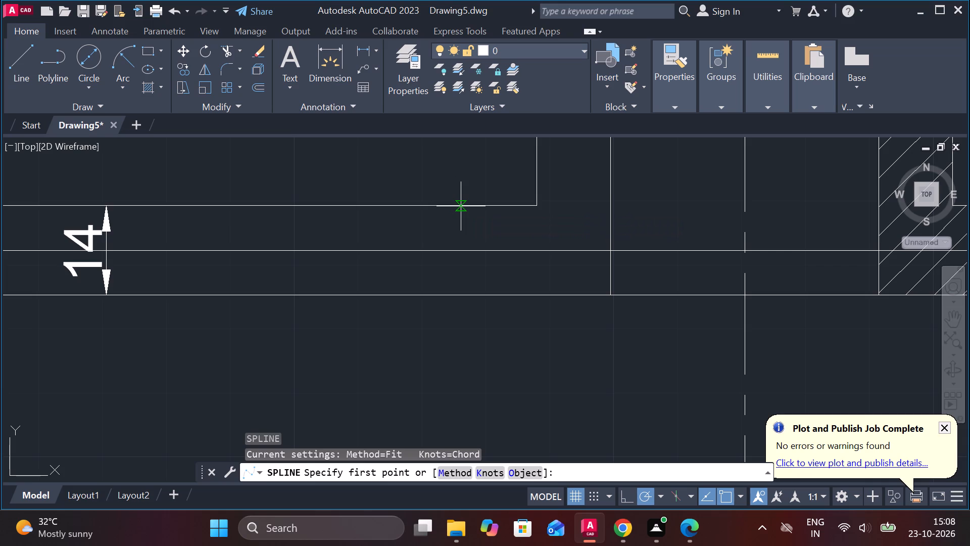
pyautogui.click(461, 206)
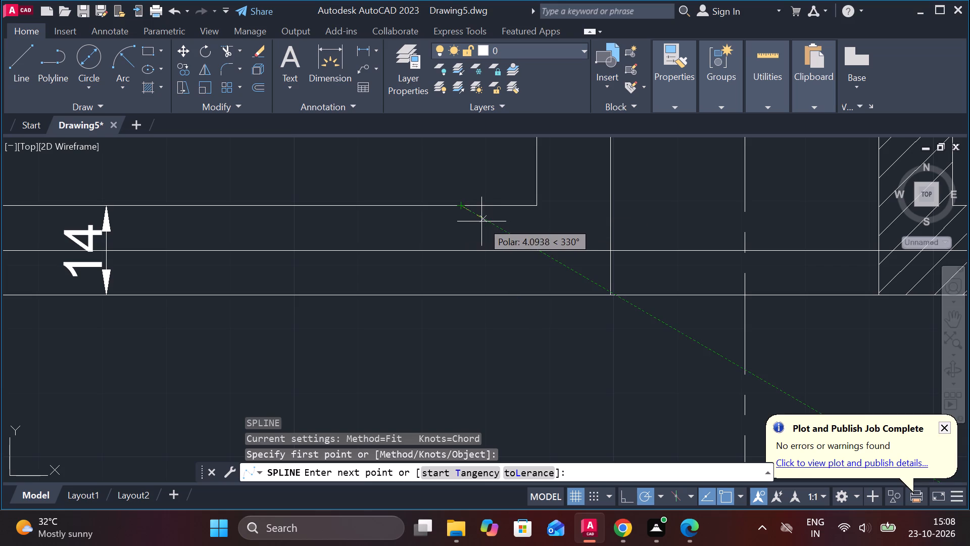
pyautogui.click(471, 221)
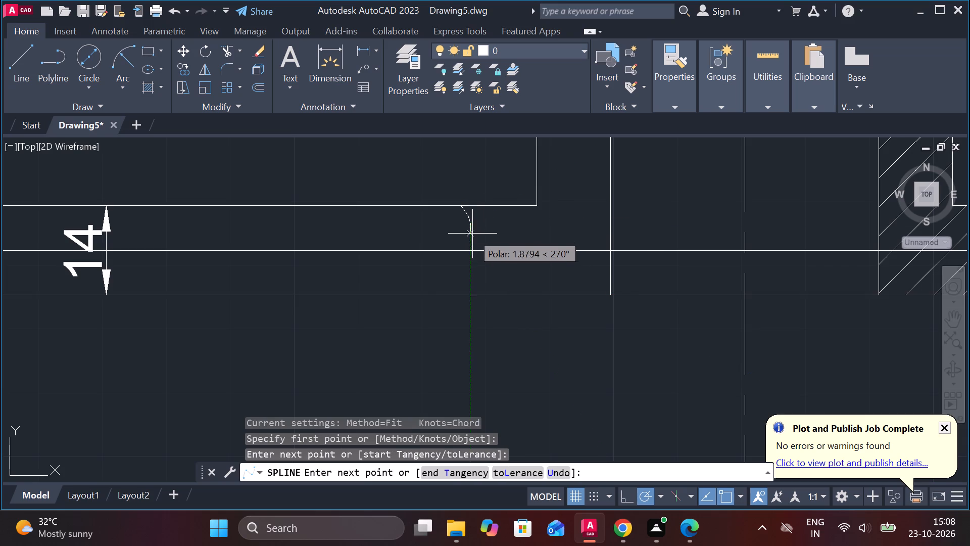
pyautogui.click(465, 237)
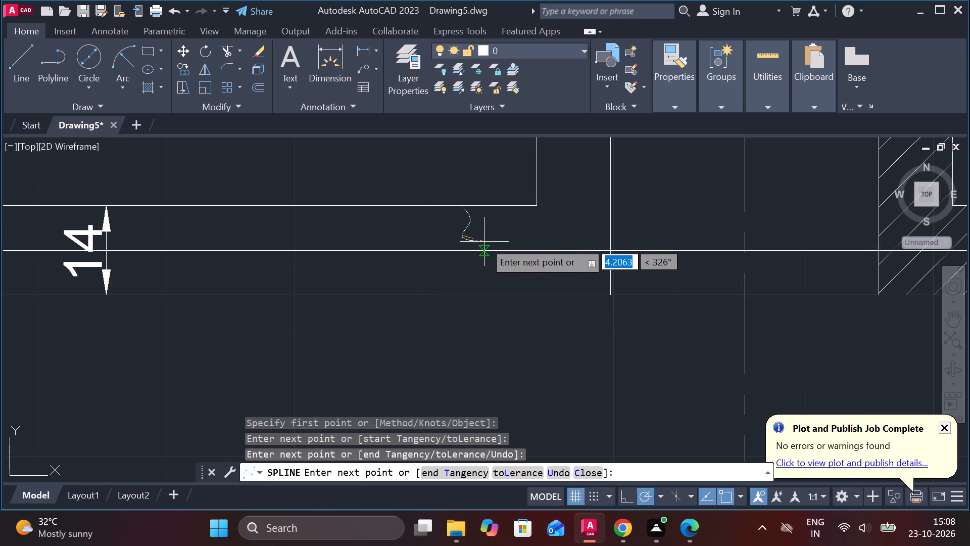
pyautogui.click(484, 242)
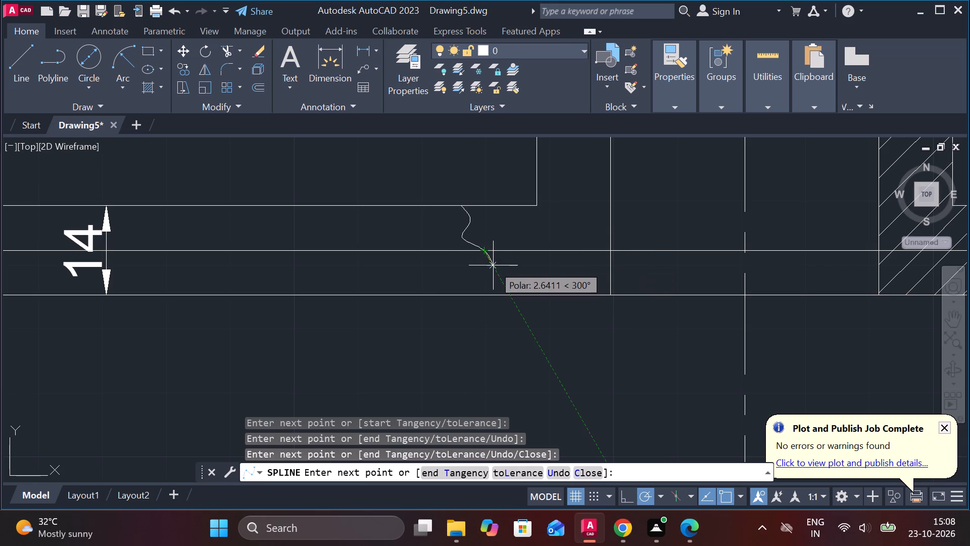
pyautogui.click(489, 272)
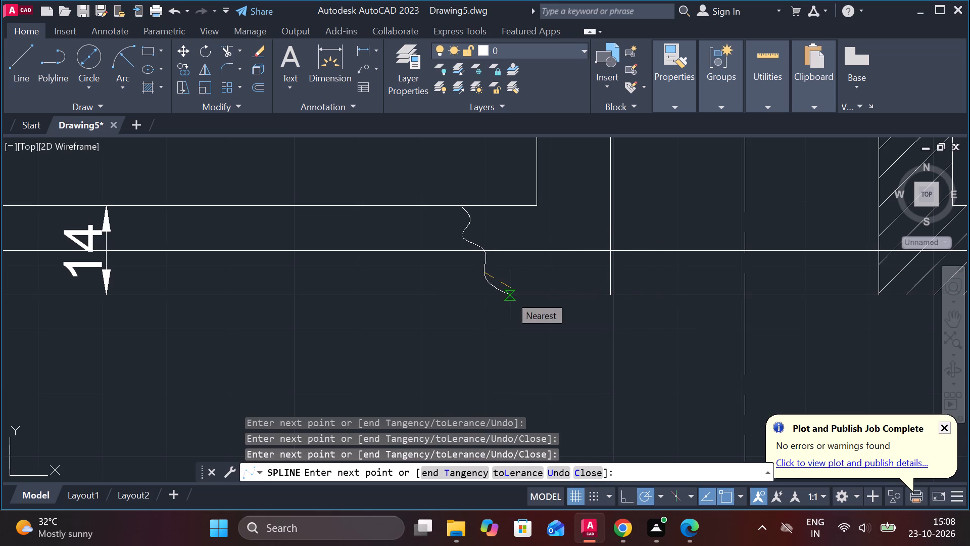
pyautogui.click(510, 295)
pyautogui.press('Return')
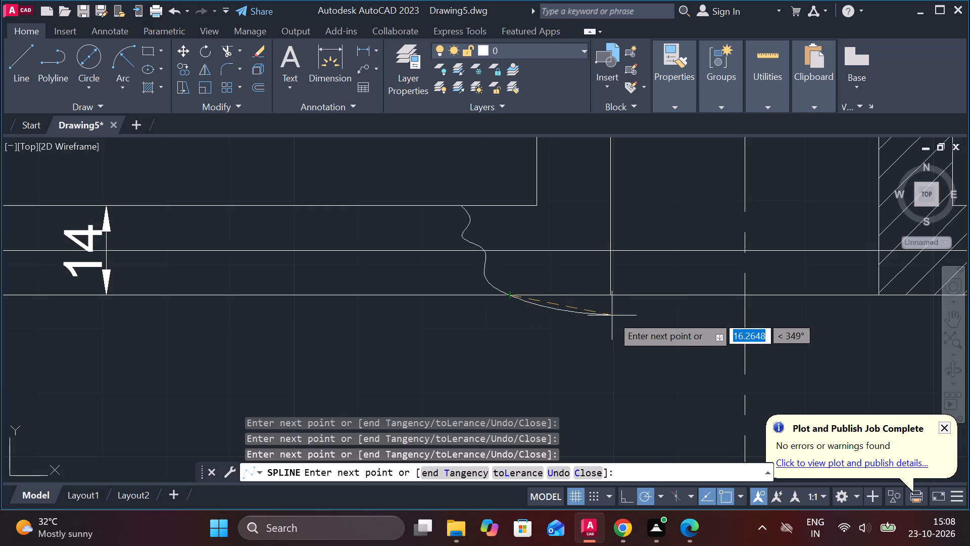
# Hatch the first lever's hub wall on the 127 mm arm side with ANSI31, above and below the centreline up to the break line.
pyautogui.click(142, 89)
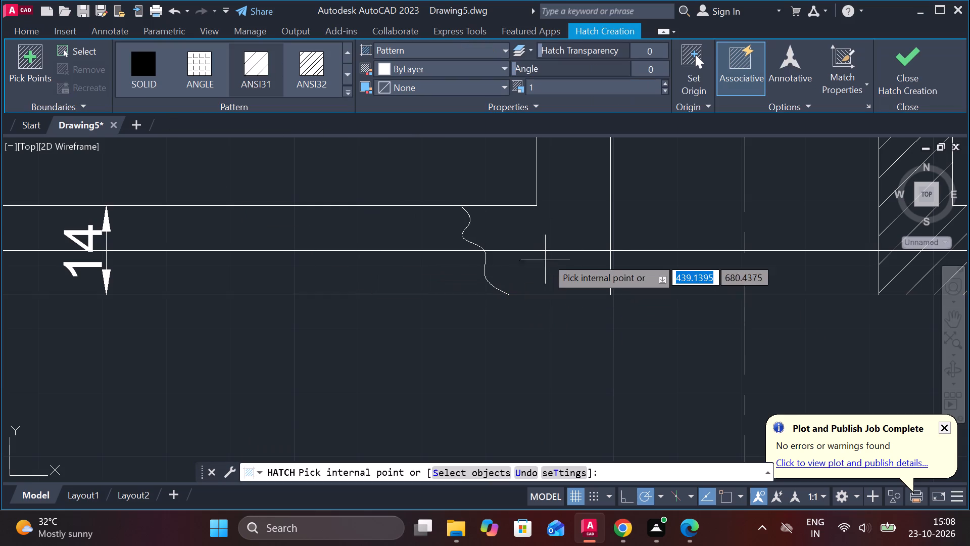
pyautogui.click(546, 222)
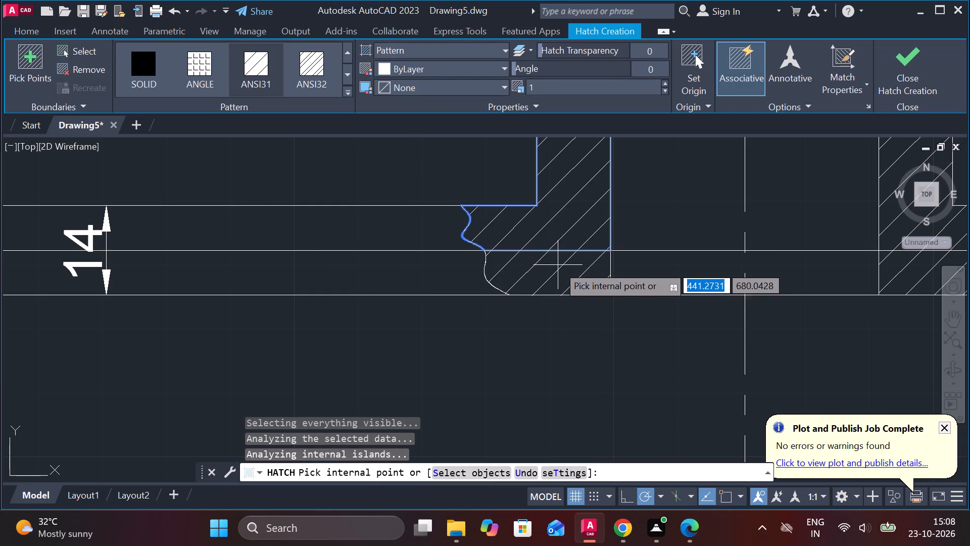
pyautogui.click(558, 267)
pyautogui.scroll(-3, 590, 328)
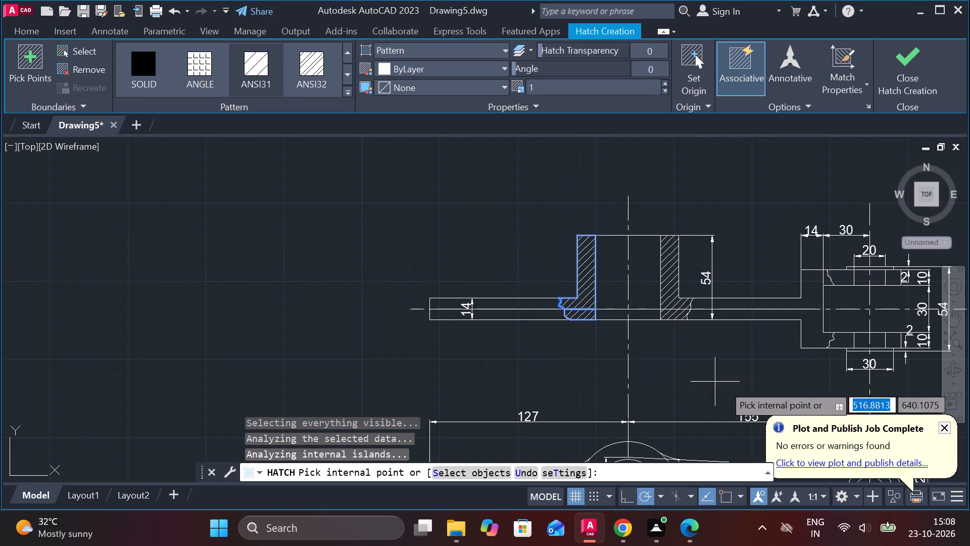
pyautogui.press('Escape')
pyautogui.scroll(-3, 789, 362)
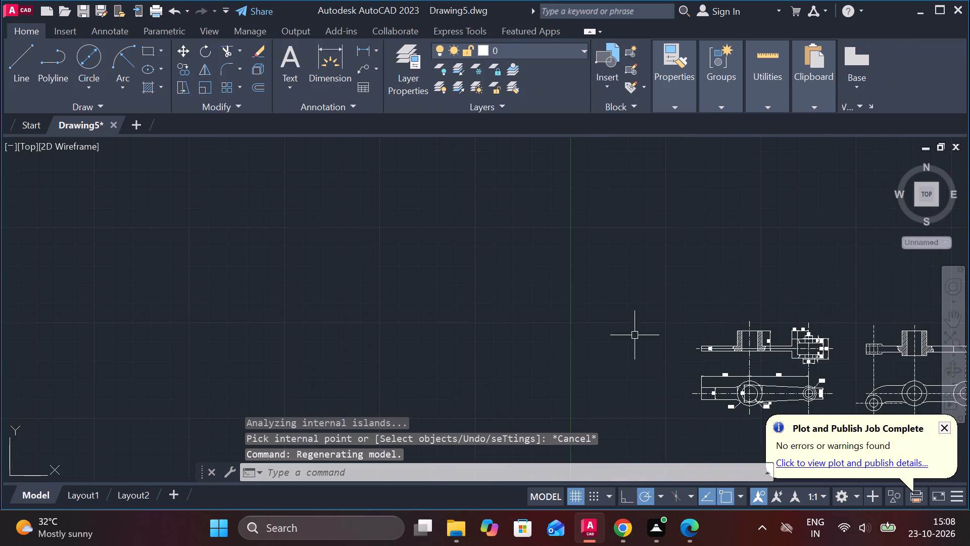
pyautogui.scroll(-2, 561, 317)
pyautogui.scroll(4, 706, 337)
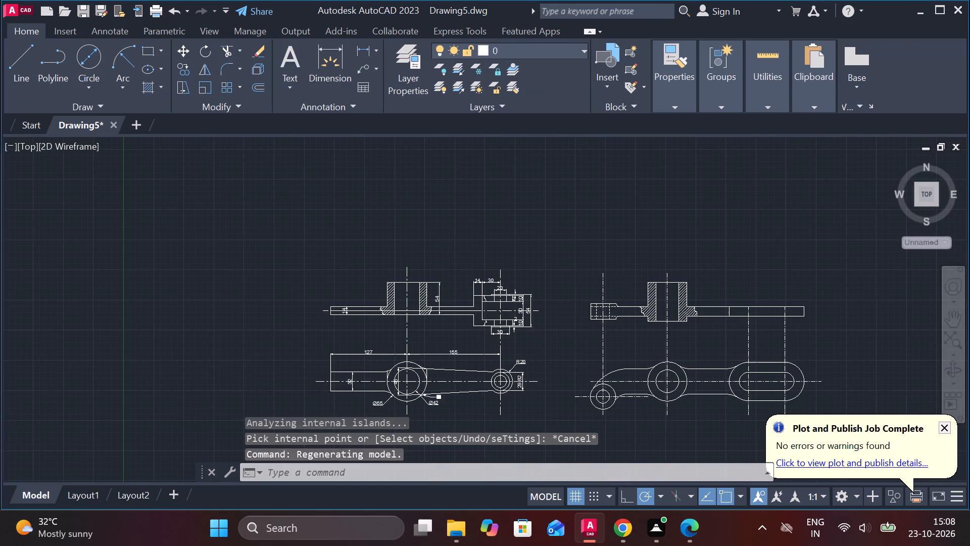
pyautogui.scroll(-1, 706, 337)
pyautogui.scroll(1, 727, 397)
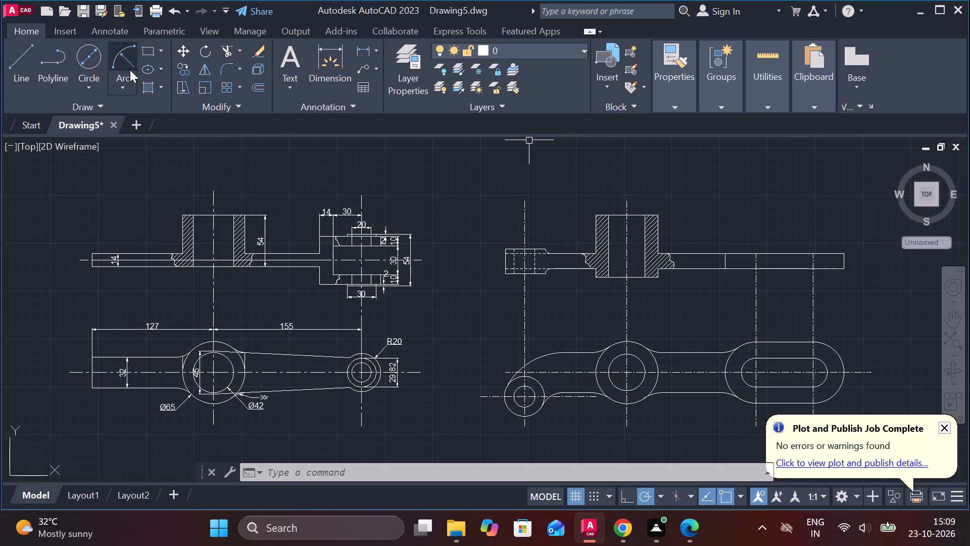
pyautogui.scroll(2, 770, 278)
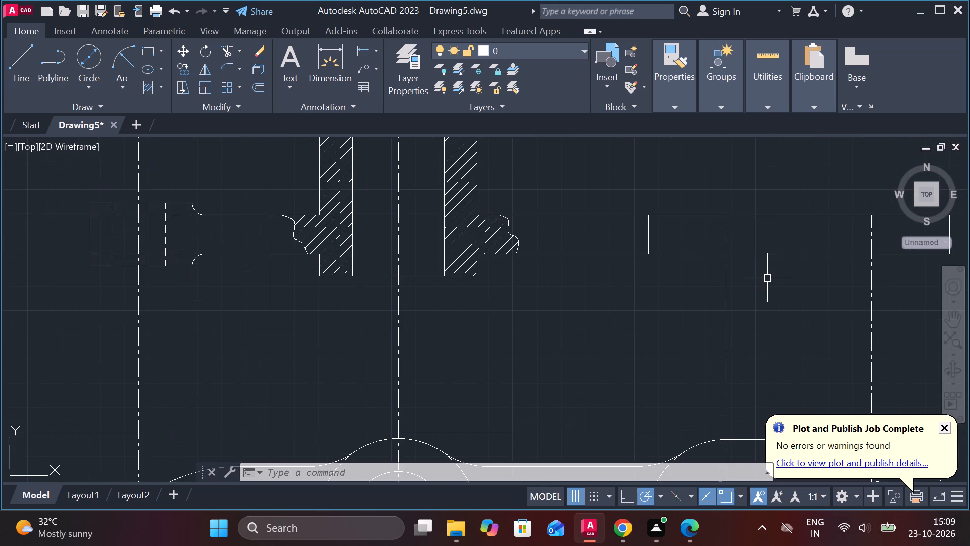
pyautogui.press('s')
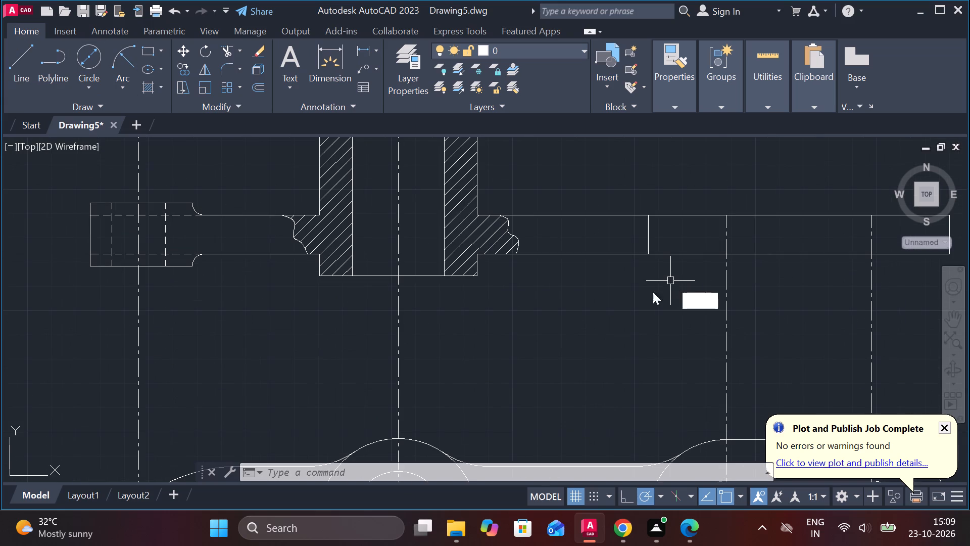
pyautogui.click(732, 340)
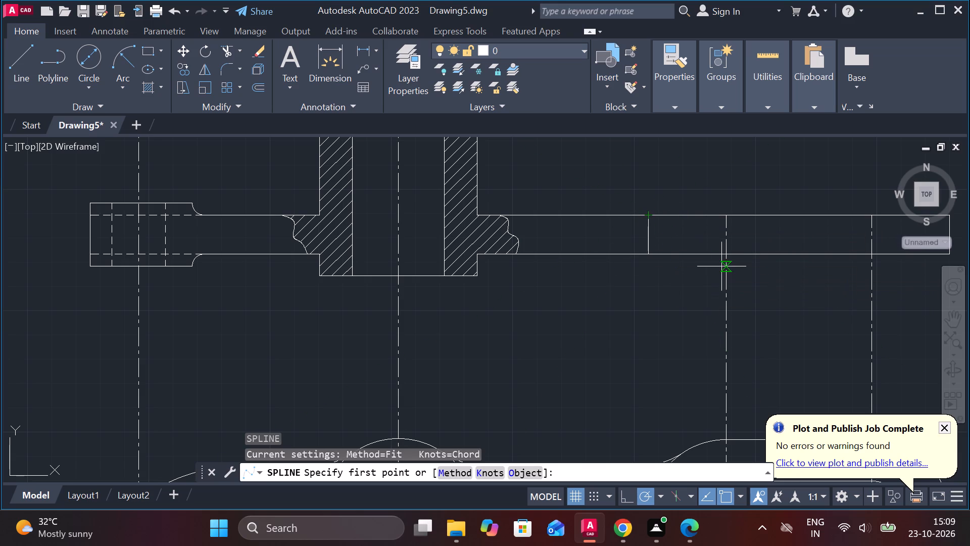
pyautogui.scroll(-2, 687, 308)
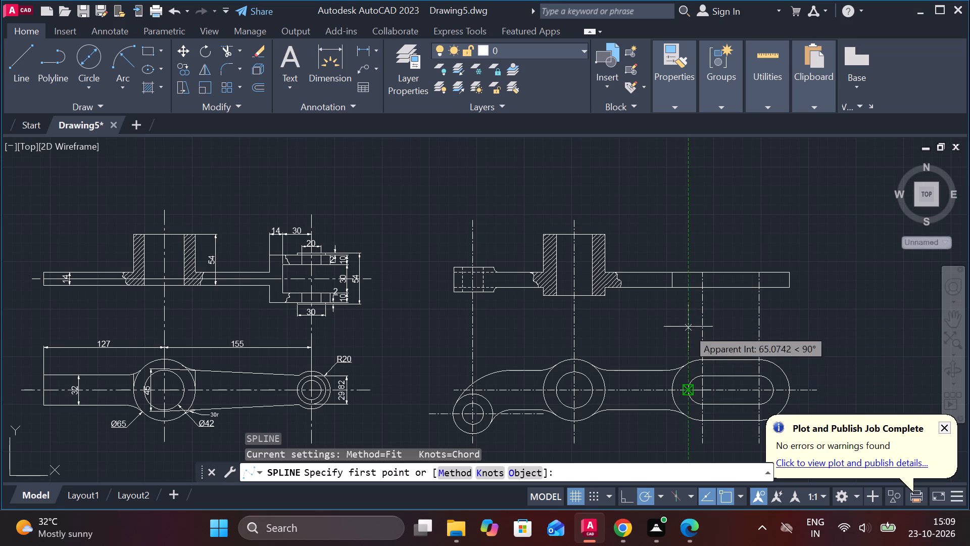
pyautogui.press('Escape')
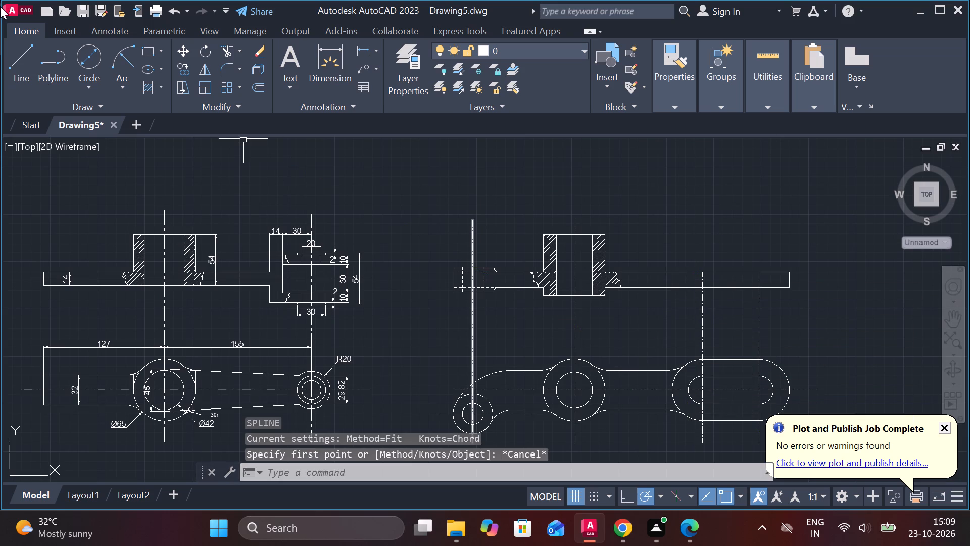
# Draw a 16 mm vertical line across the second lever's arm in the upper view, aligned with the slot end nearest the hub.
pyautogui.click(18, 43)
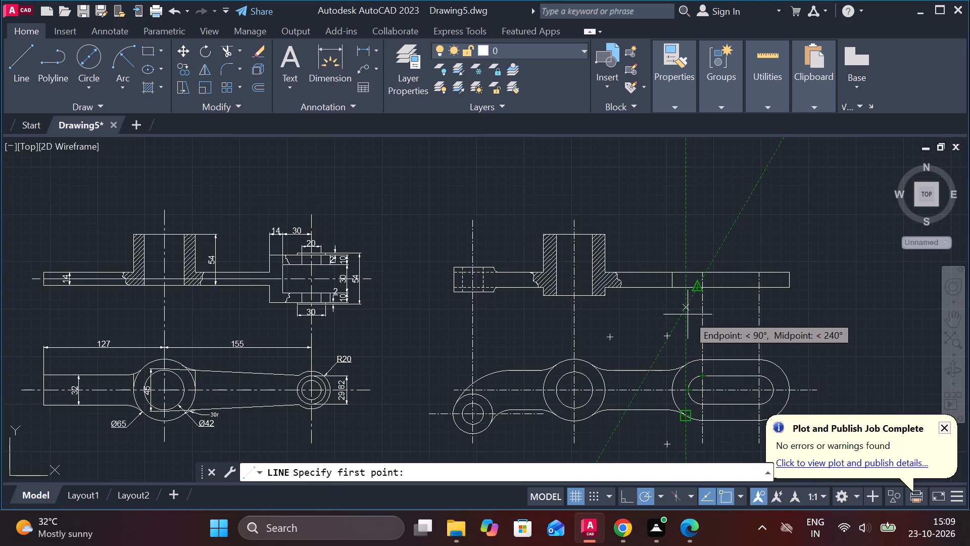
pyautogui.click(688, 285)
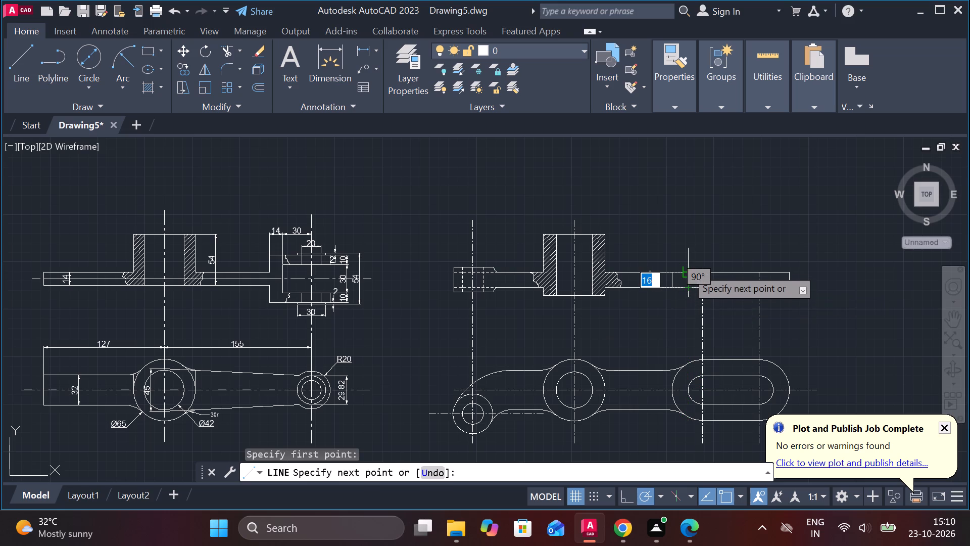
pyautogui.click(687, 267)
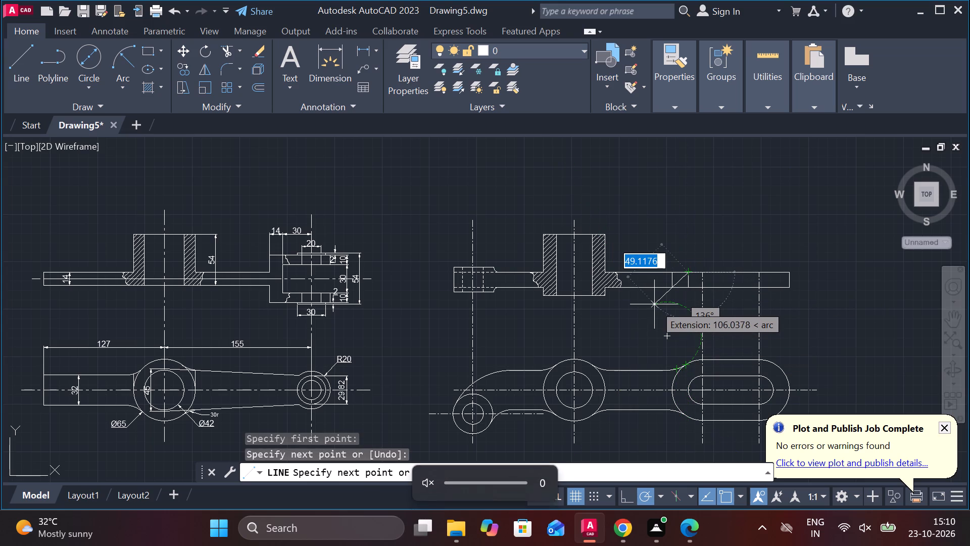
pyautogui.press('Escape')
pyautogui.press('`')
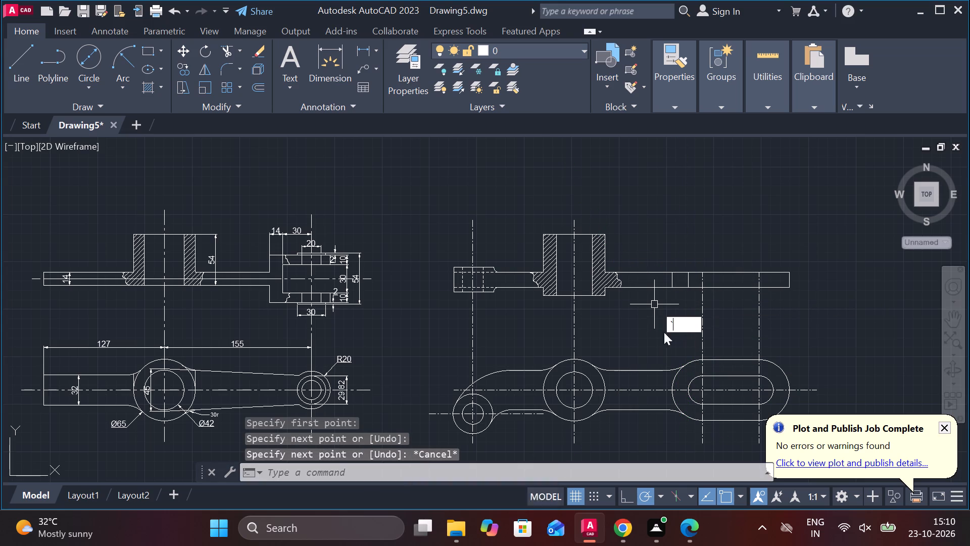
pyautogui.press('Escape')
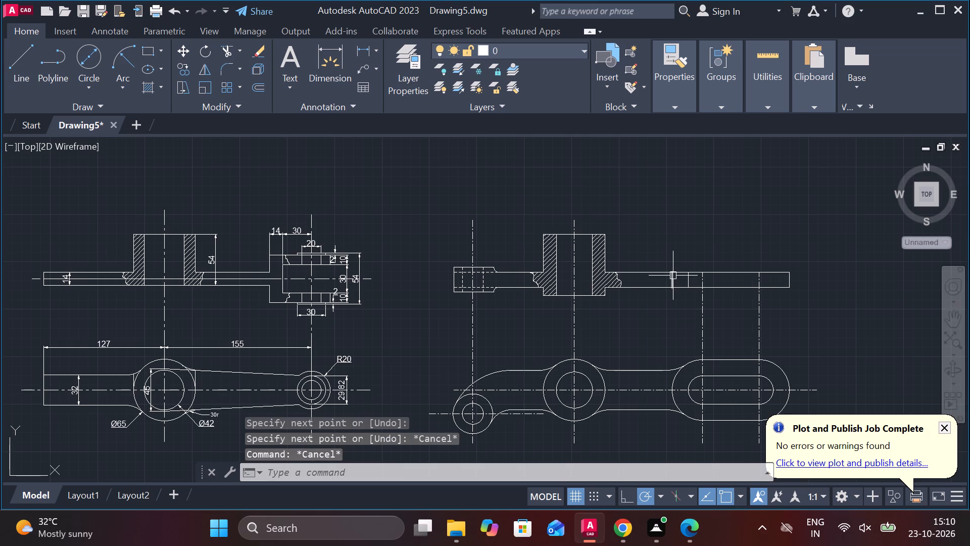
# Delete the vertical line in the second lever's upper view that aligns with the slotted end's outer contour on the hub side.
pyautogui.click(673, 276)
pyautogui.press('Delete')
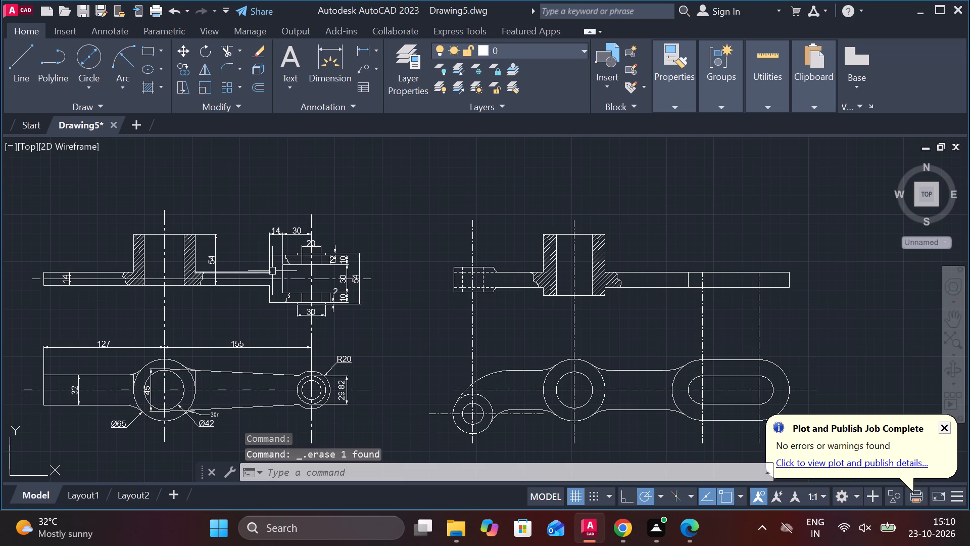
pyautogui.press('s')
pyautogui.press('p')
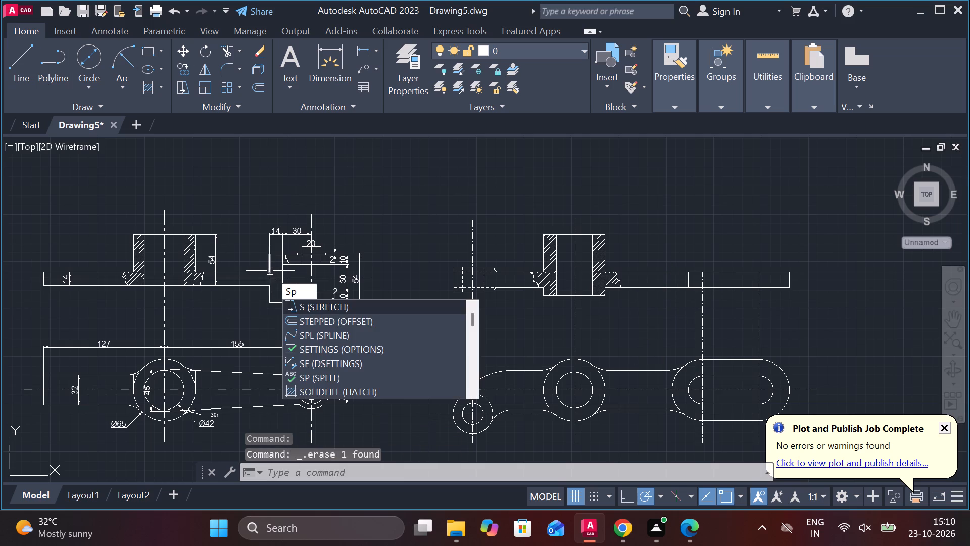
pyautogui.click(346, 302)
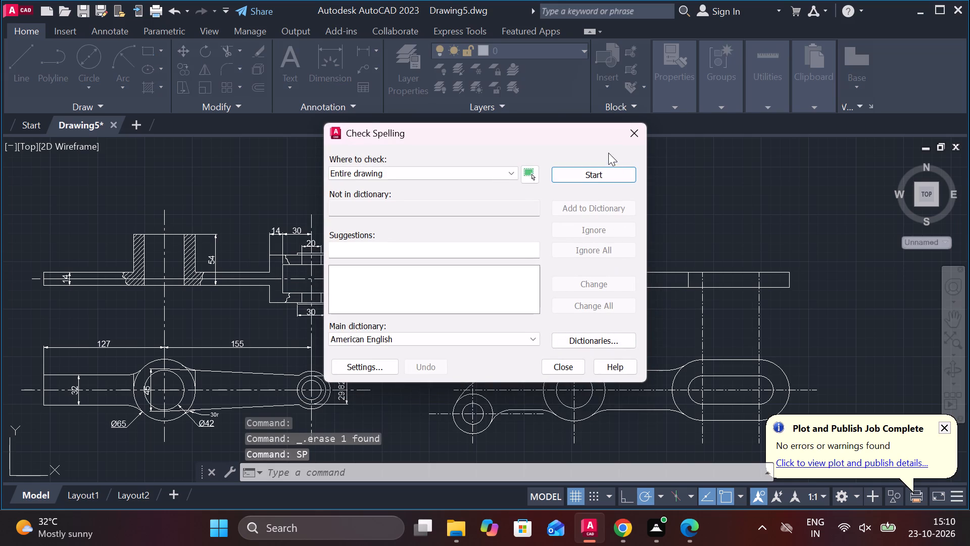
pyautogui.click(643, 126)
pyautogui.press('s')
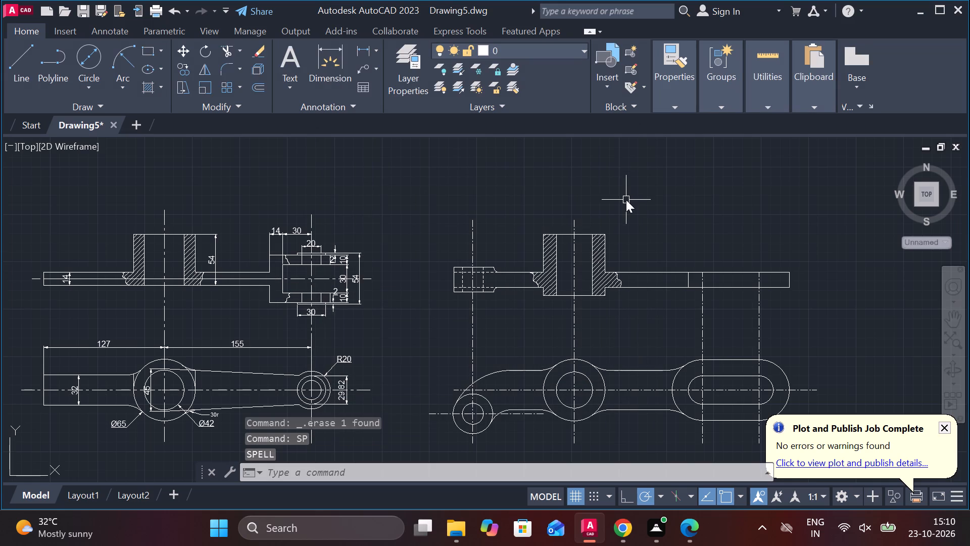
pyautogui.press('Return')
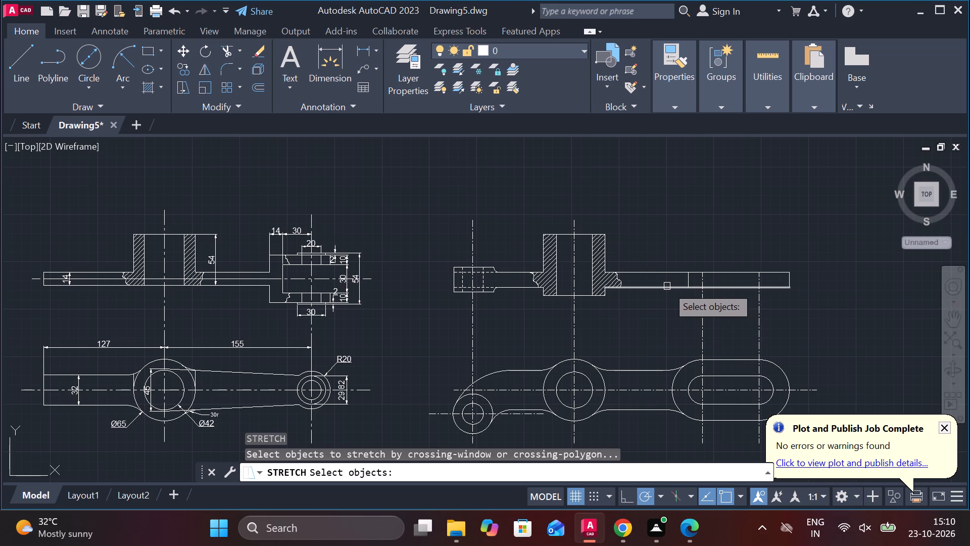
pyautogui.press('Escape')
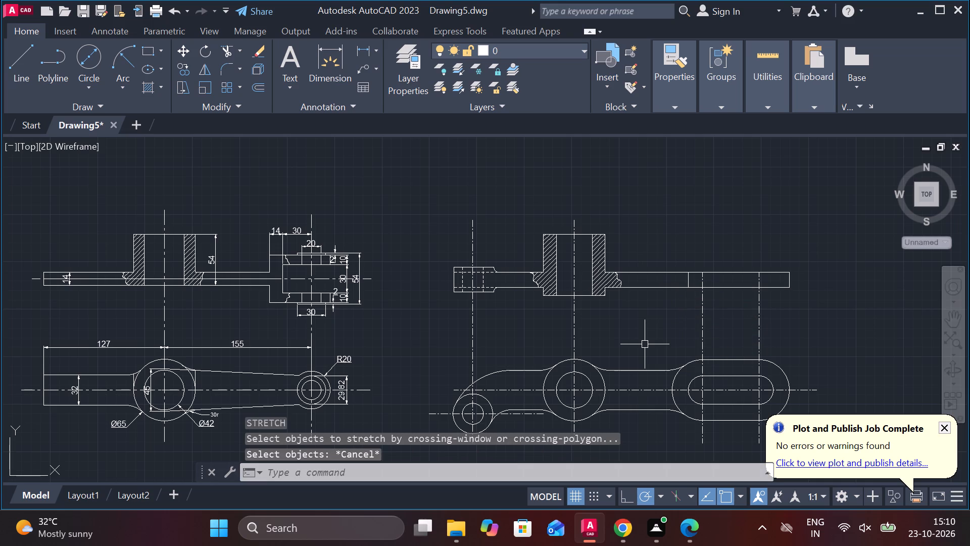
# Draw a wavy spline break line across the second lever's arm in the upper view, on the hub side of the slot-end line.
pyautogui.press('s')
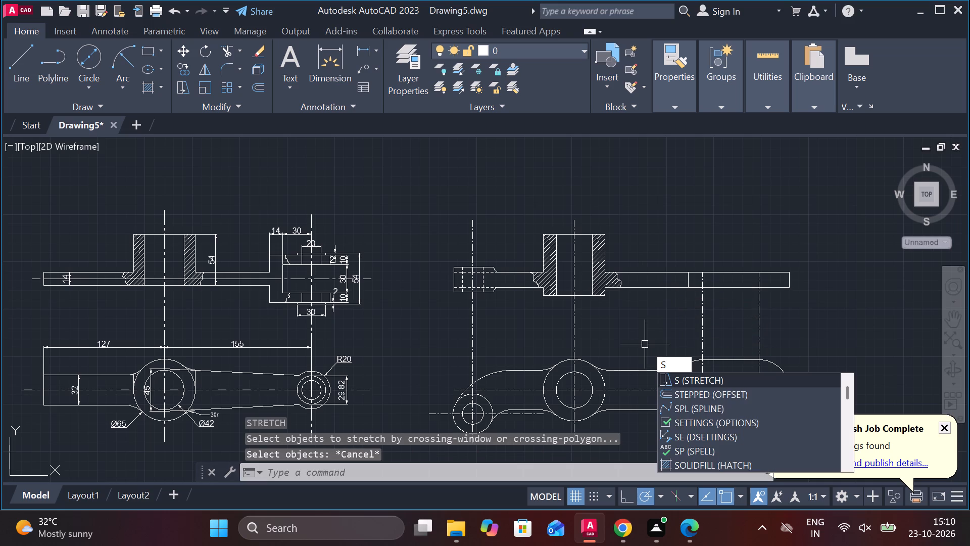
pyautogui.click(684, 405)
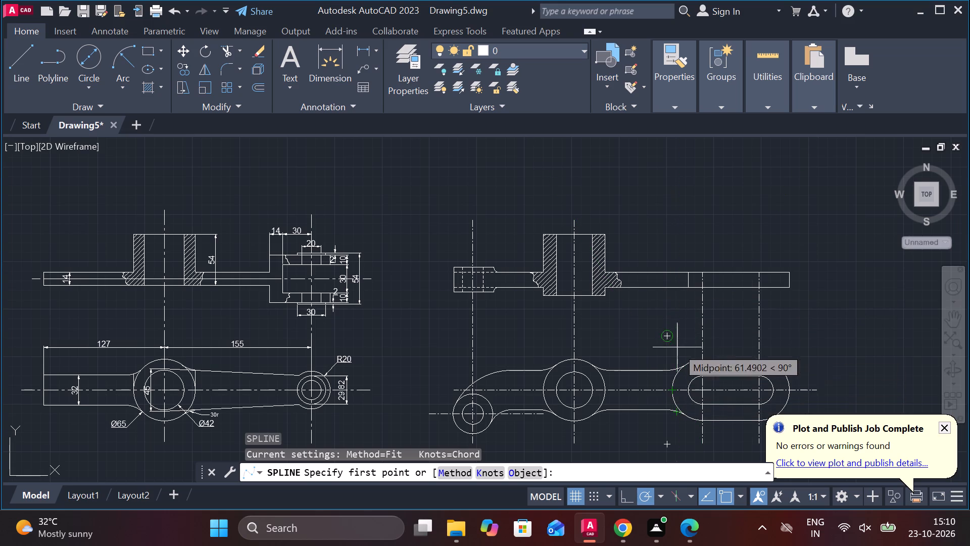
pyautogui.click(675, 287)
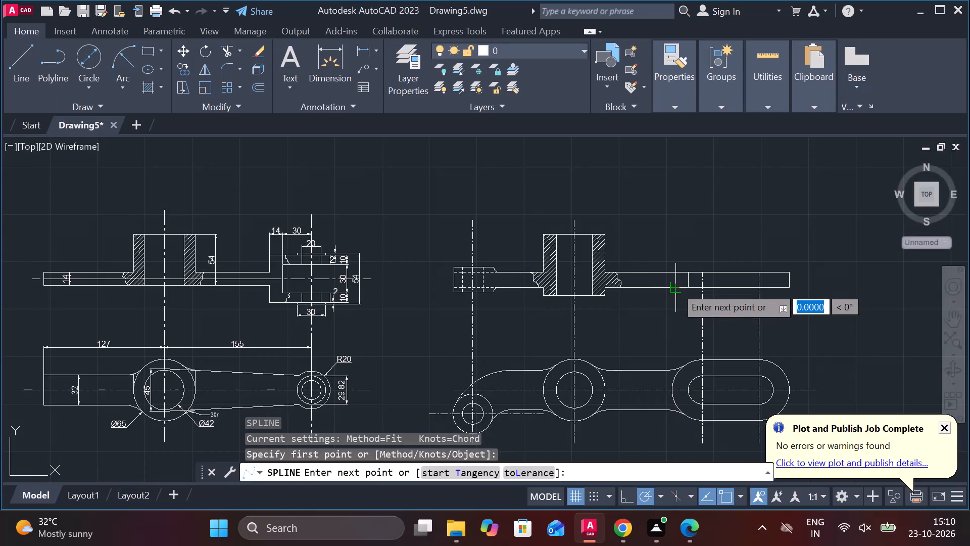
pyautogui.scroll(2, 678, 281)
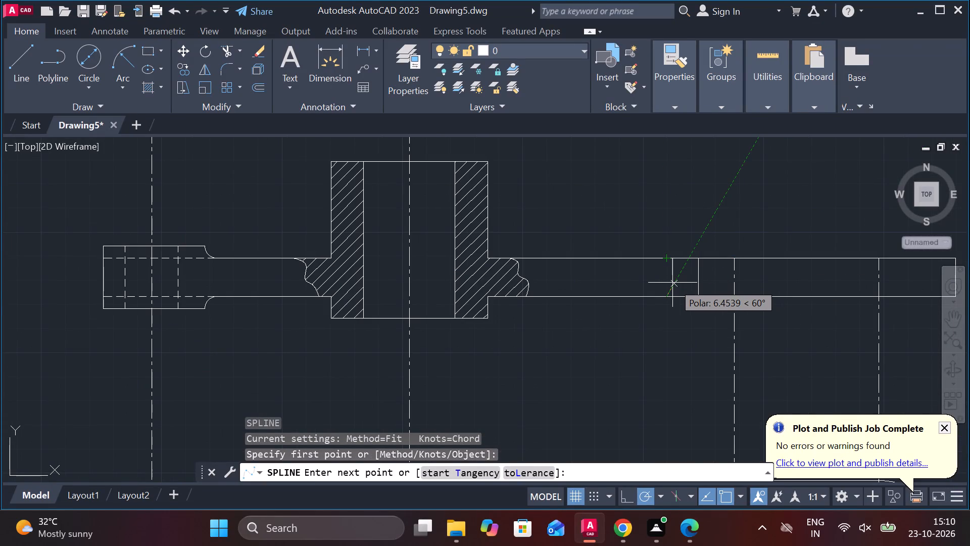
pyautogui.click(671, 283)
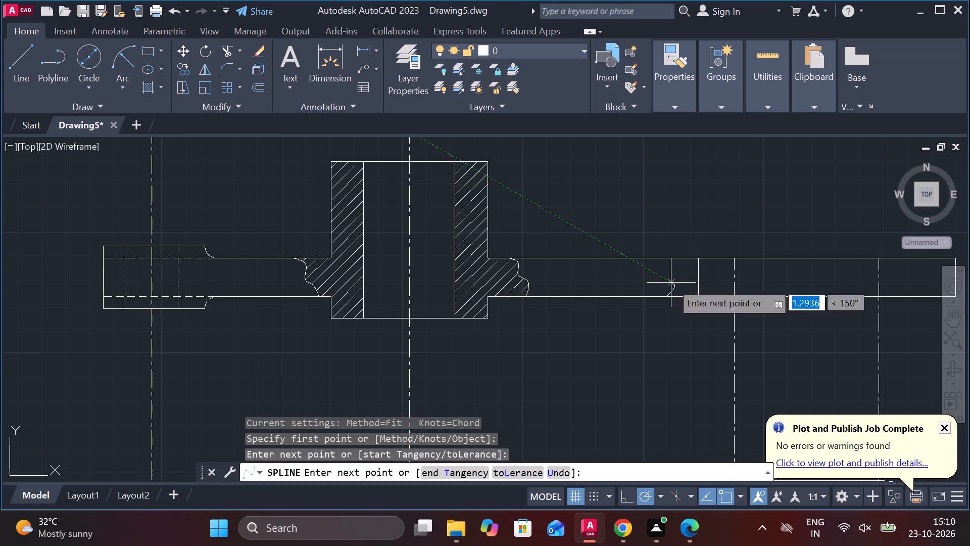
pyautogui.click(672, 275)
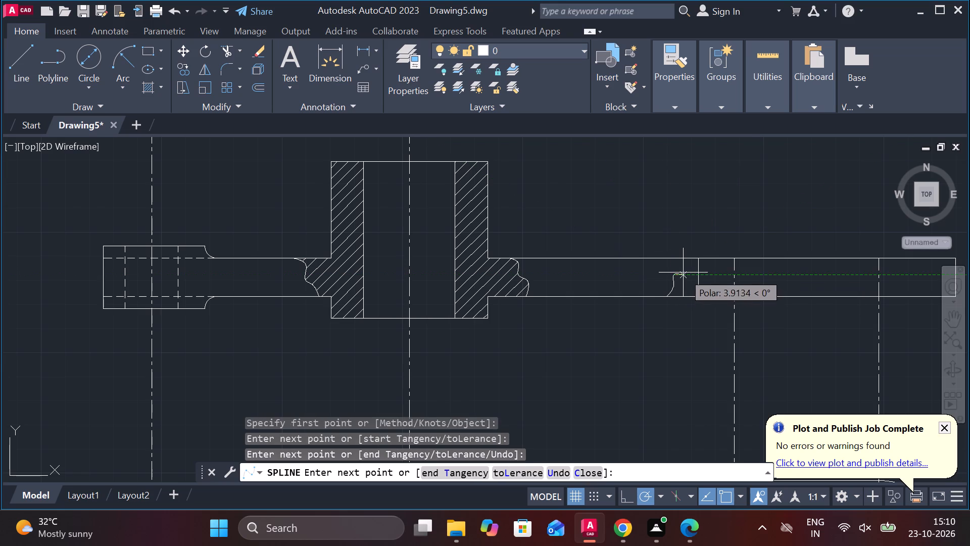
pyautogui.click(681, 263)
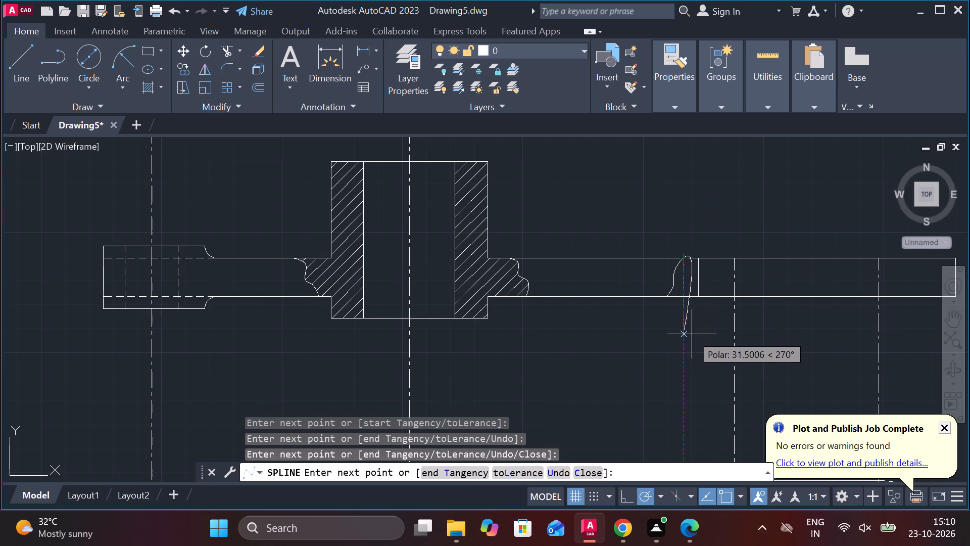
pyautogui.press('Return')
# Draw a vertical line across the second lever's arm in the upper view, aligned with the slot end farthest from the hub.
pyautogui.scroll(-2, 710, 336)
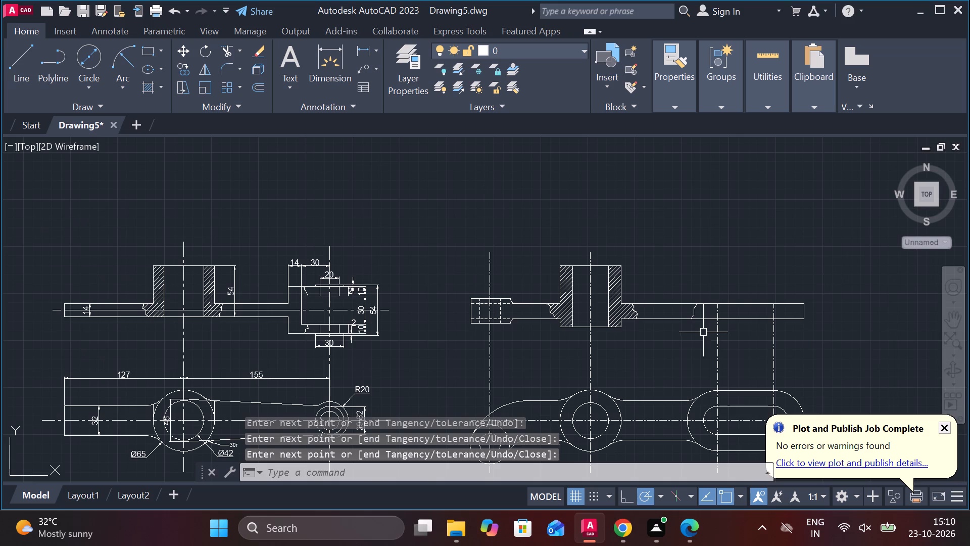
pyautogui.scroll(-1, 806, 366)
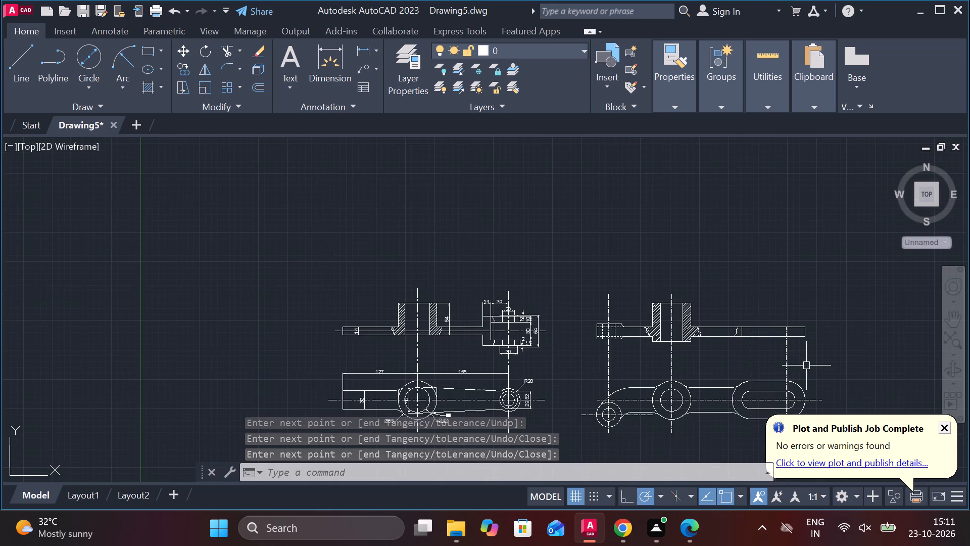
pyautogui.scroll(-1, 827, 310)
pyautogui.scroll(3, 836, 358)
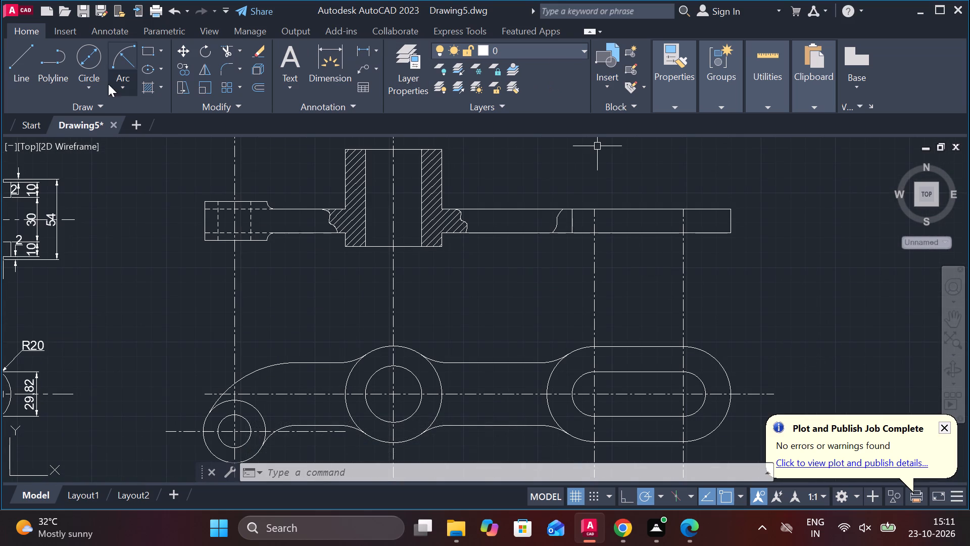
pyautogui.click(29, 52)
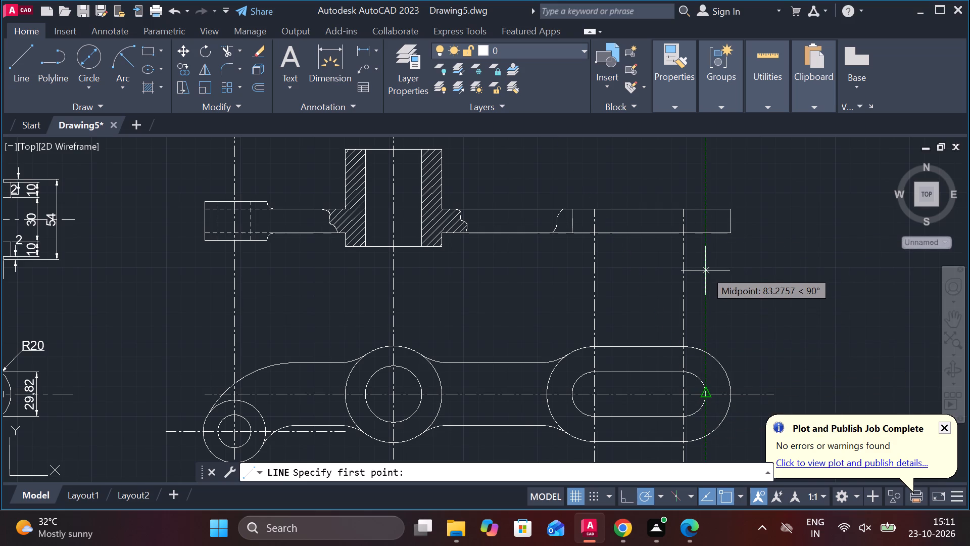
pyautogui.click(705, 233)
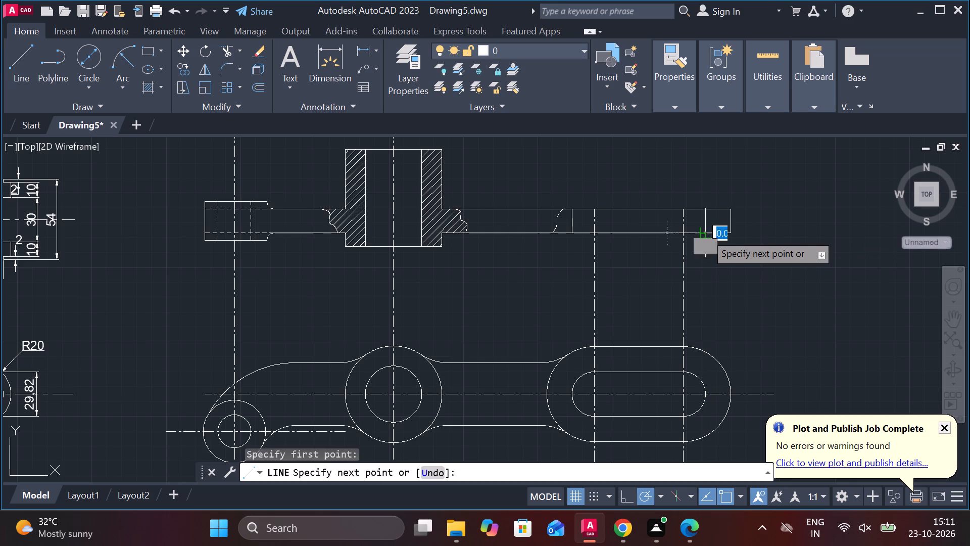
pyautogui.click(702, 206)
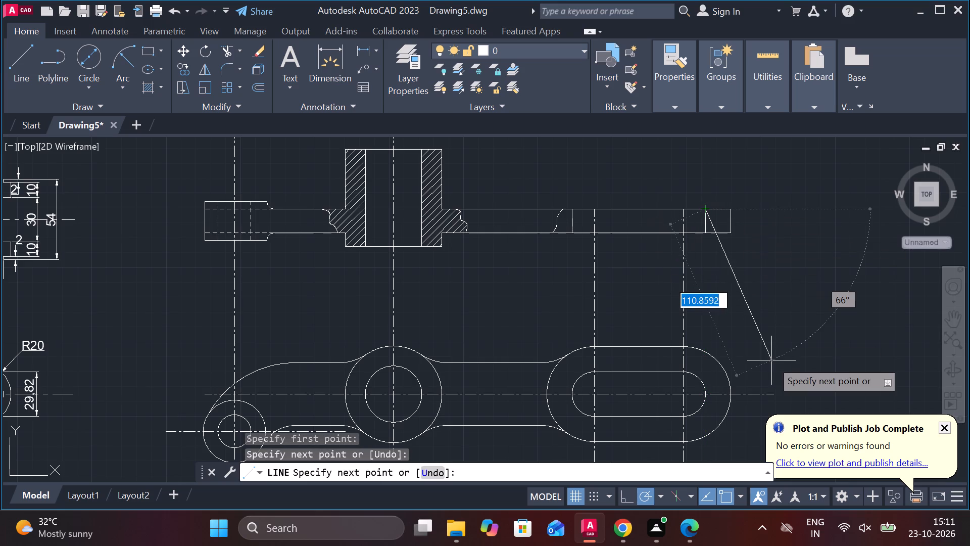
# Draw a wavy spline break line across the second lever's arm in the upper view, midway between the two slot-end centre lines.
pyautogui.press('Escape')
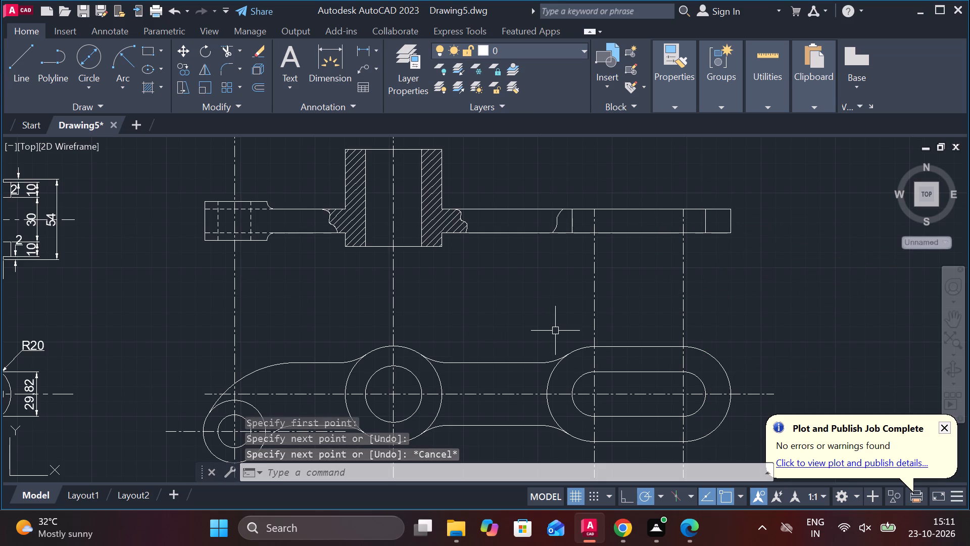
pyautogui.press('s')
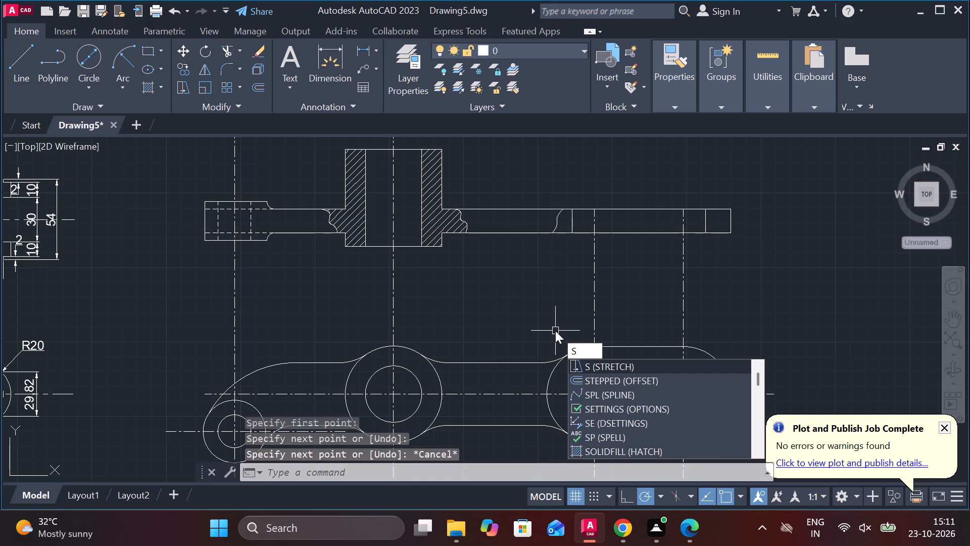
pyautogui.click(611, 398)
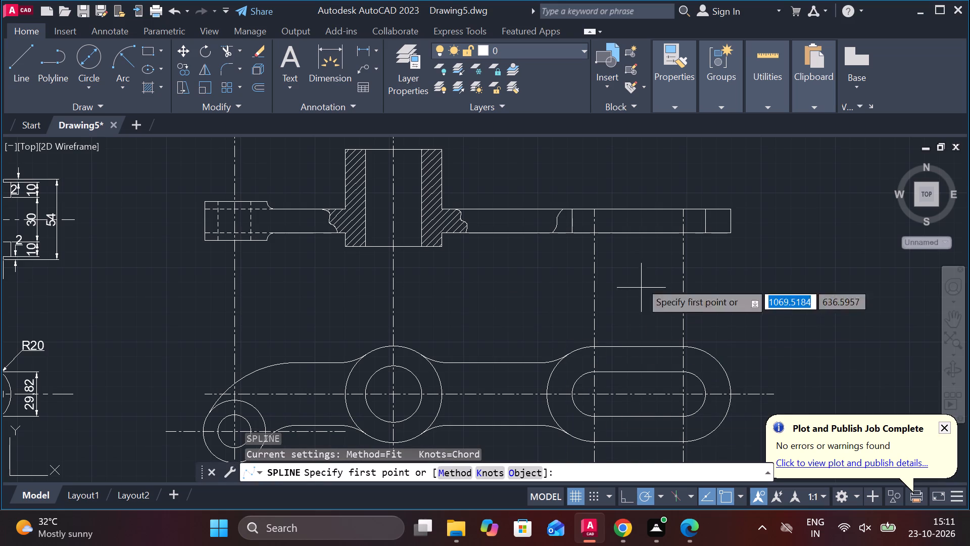
pyautogui.doubleClick(632, 209)
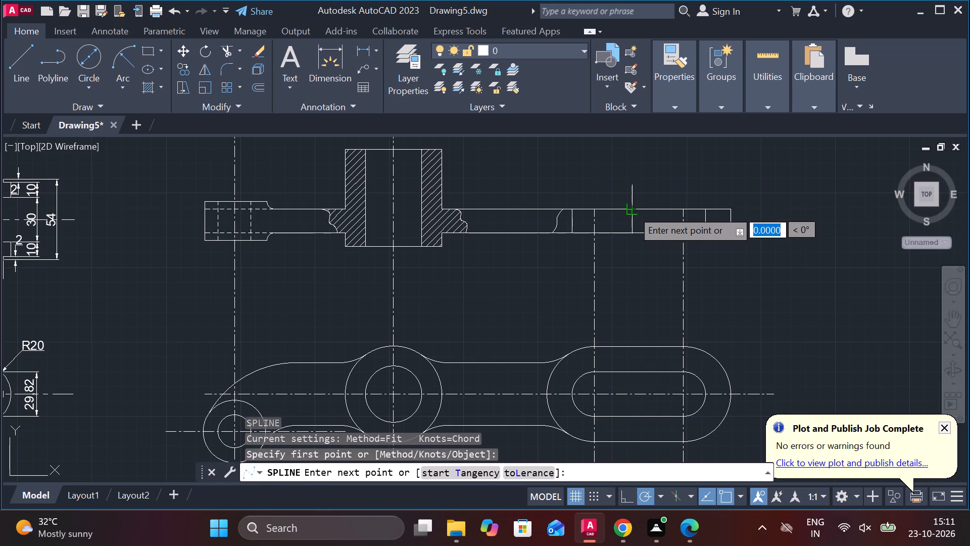
pyautogui.scroll(3, 631, 215)
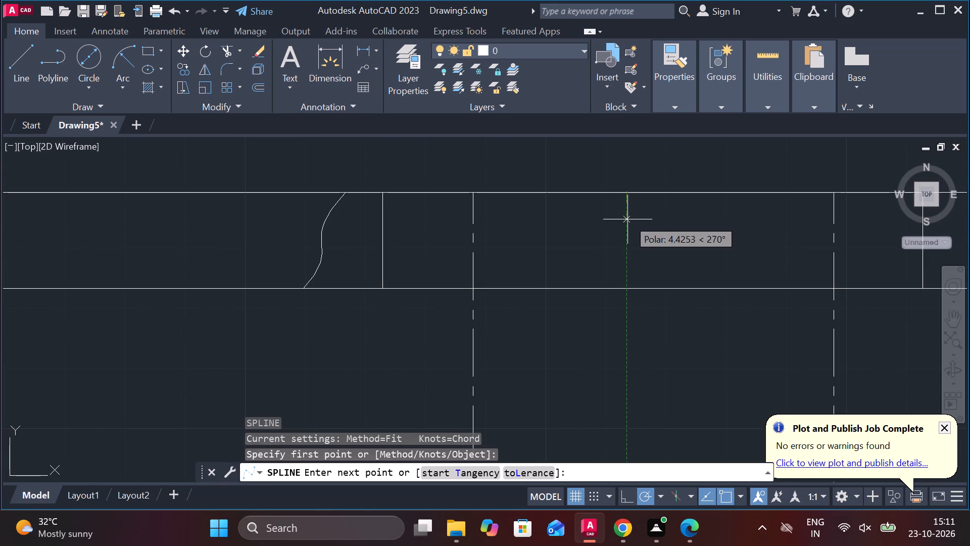
pyautogui.click(615, 213)
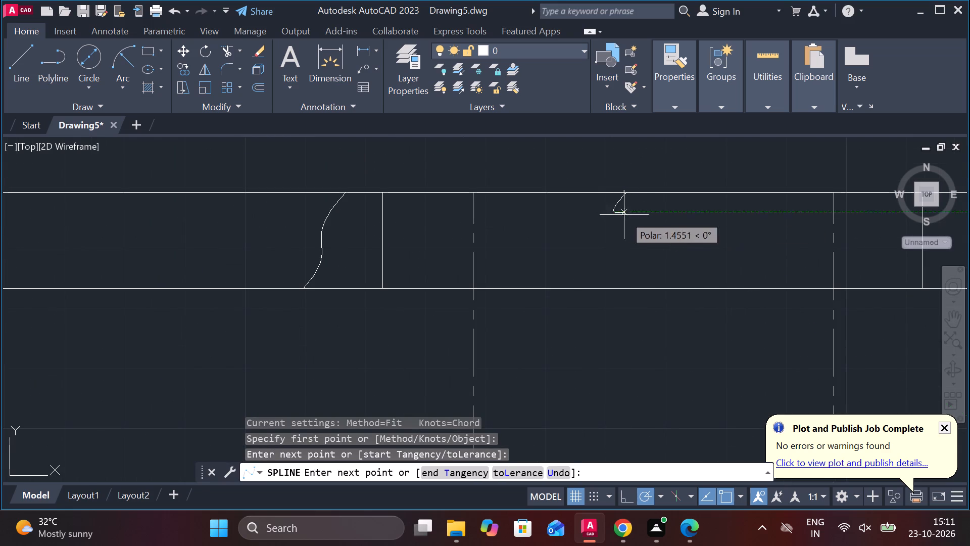
pyautogui.click(627, 230)
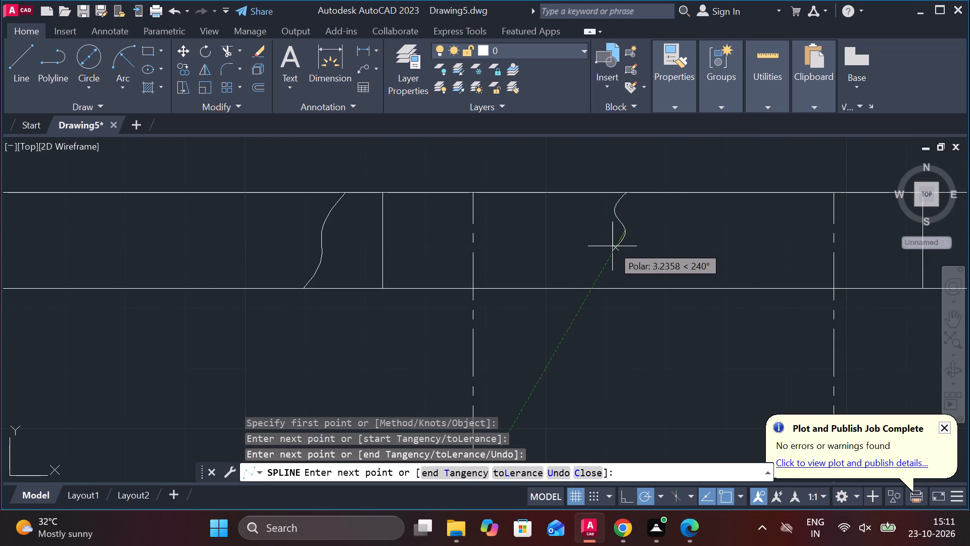
pyautogui.click(612, 246)
pyautogui.click(613, 267)
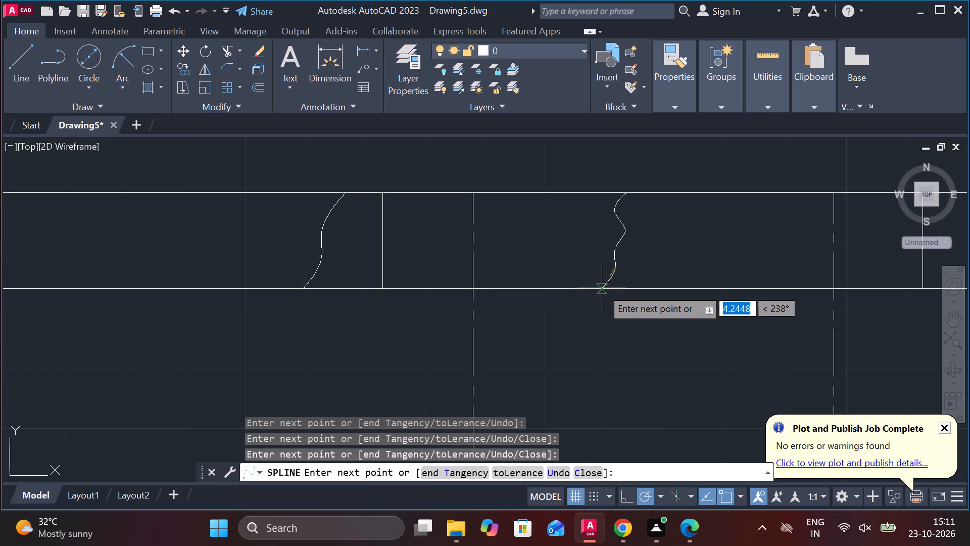
pyautogui.click(602, 288)
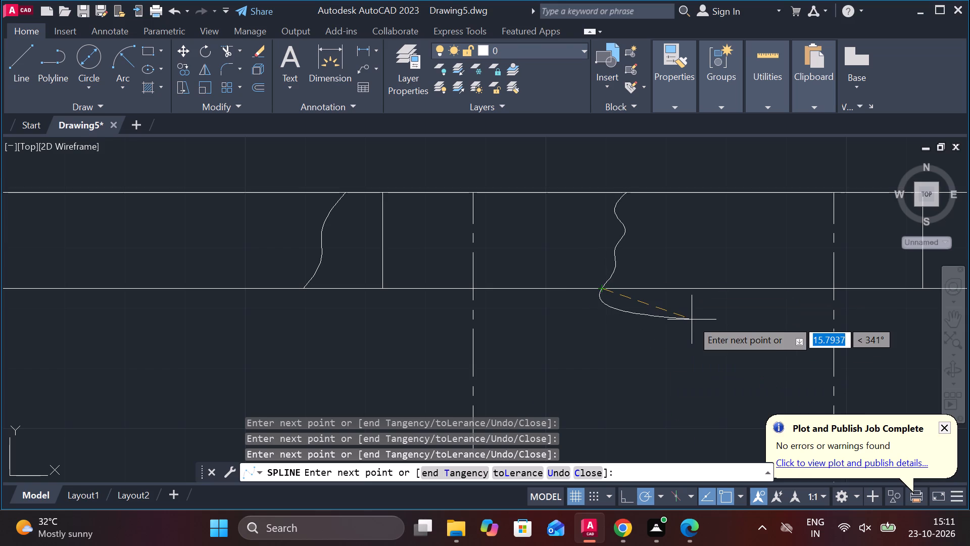
pyautogui.press('Return')
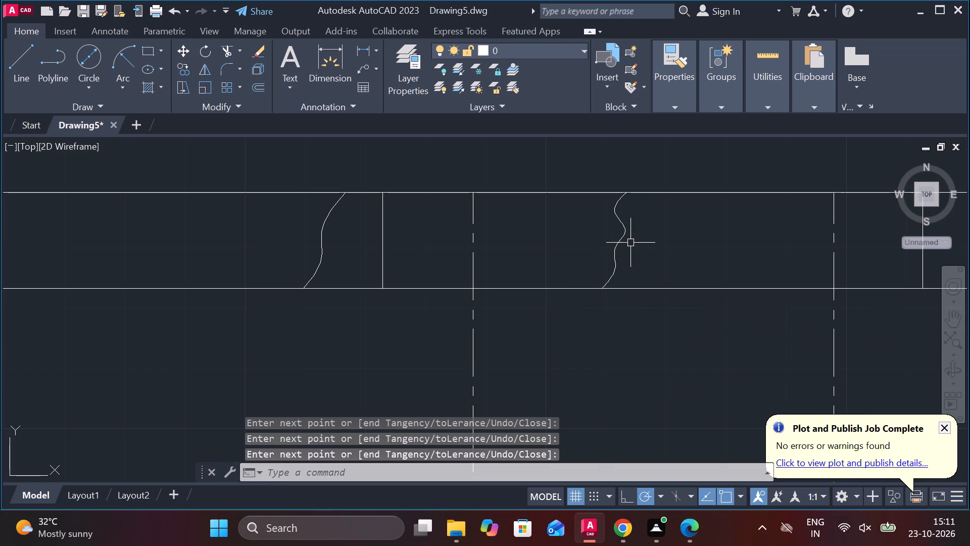
# Copy the new wavy break line about 3.4 mm horizontally away from the hub to make a pair of break lines.
pyautogui.click(619, 239)
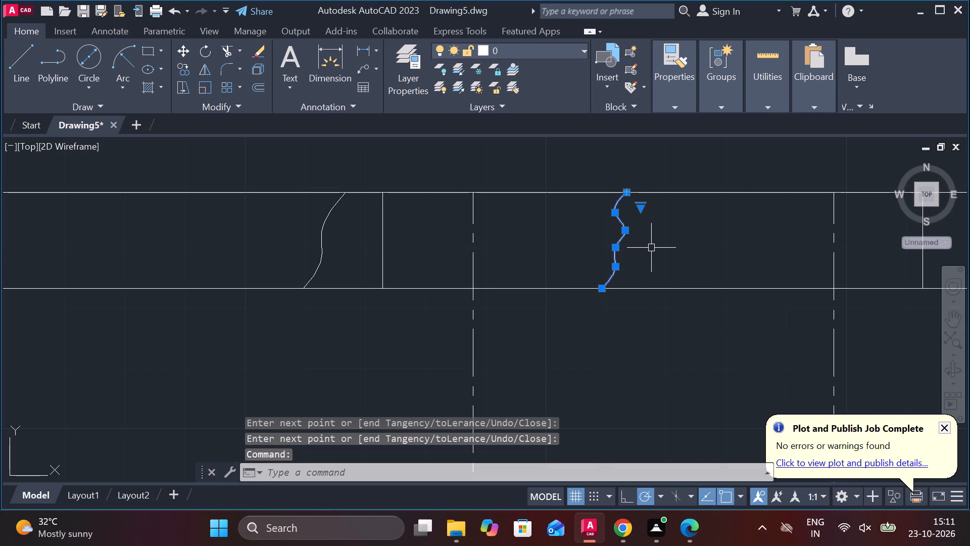
pyautogui.write('co')
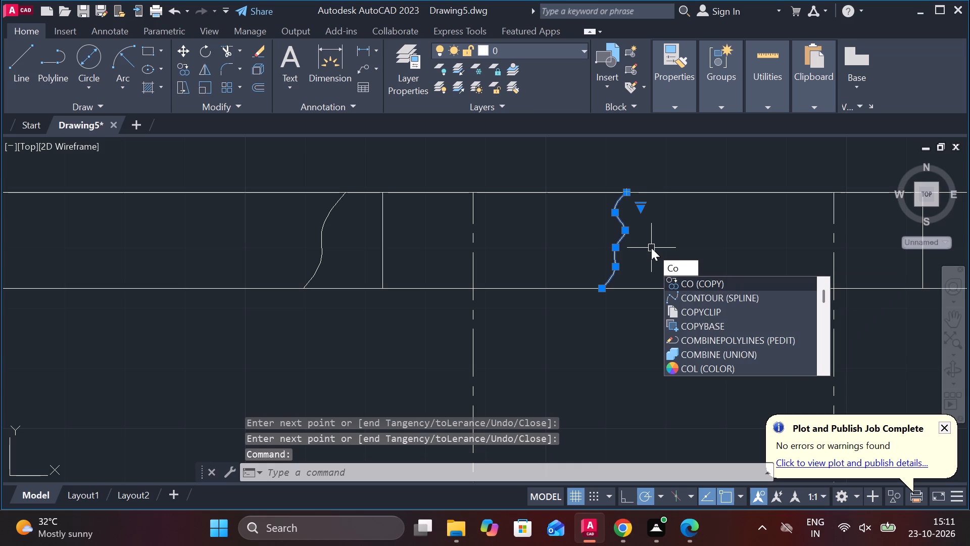
pyautogui.press('Return')
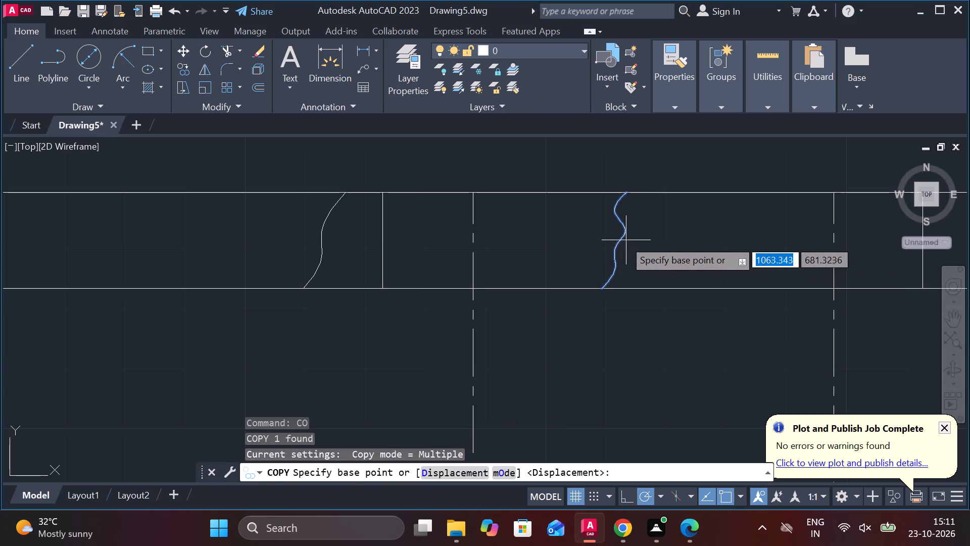
pyautogui.click(617, 241)
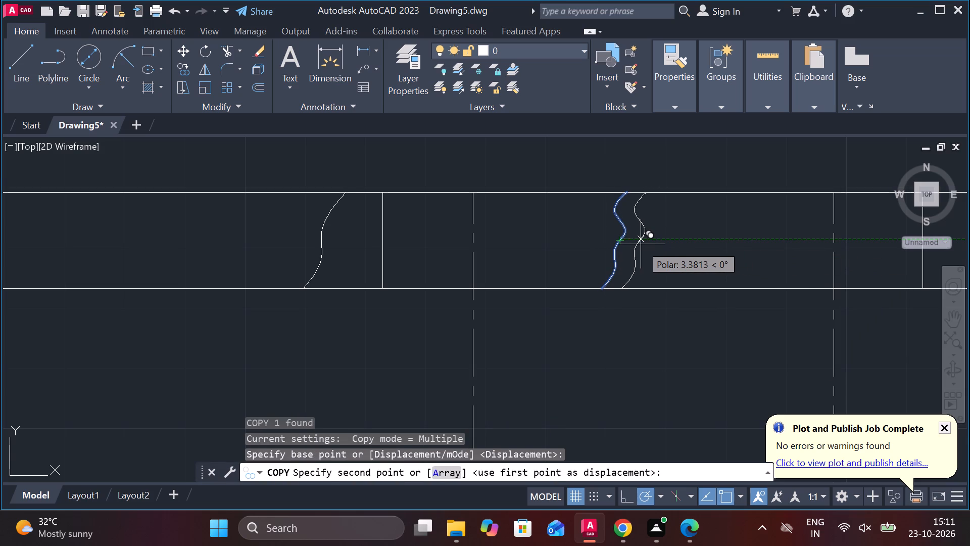
pyautogui.click(640, 244)
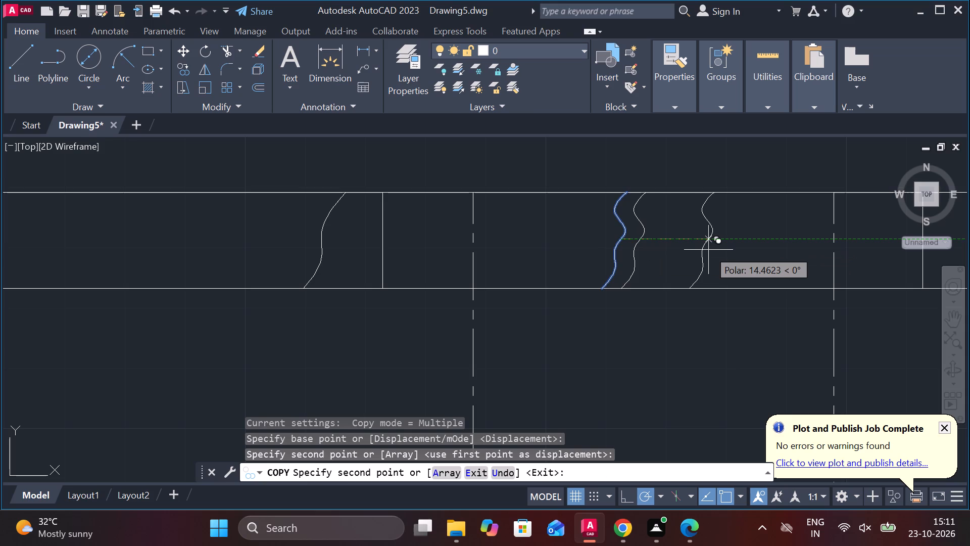
pyautogui.press('Escape')
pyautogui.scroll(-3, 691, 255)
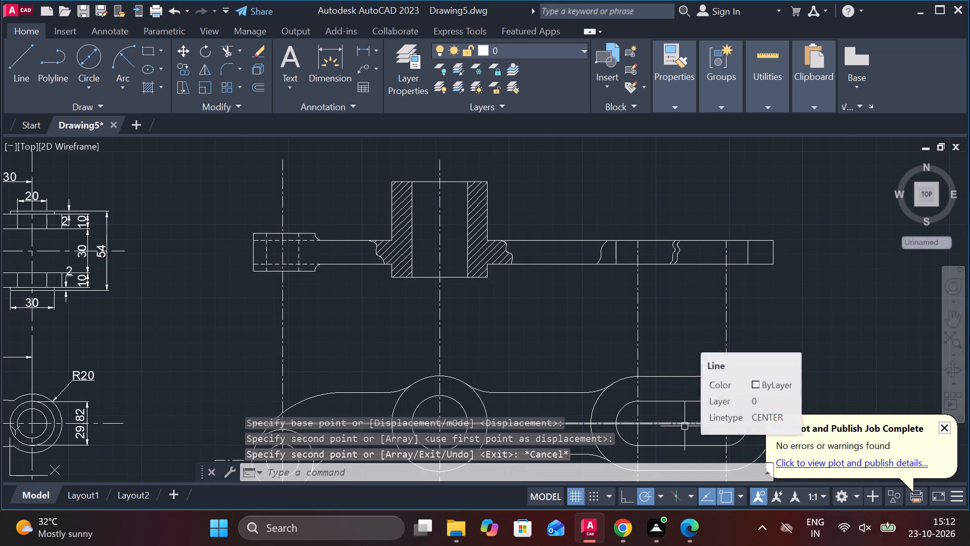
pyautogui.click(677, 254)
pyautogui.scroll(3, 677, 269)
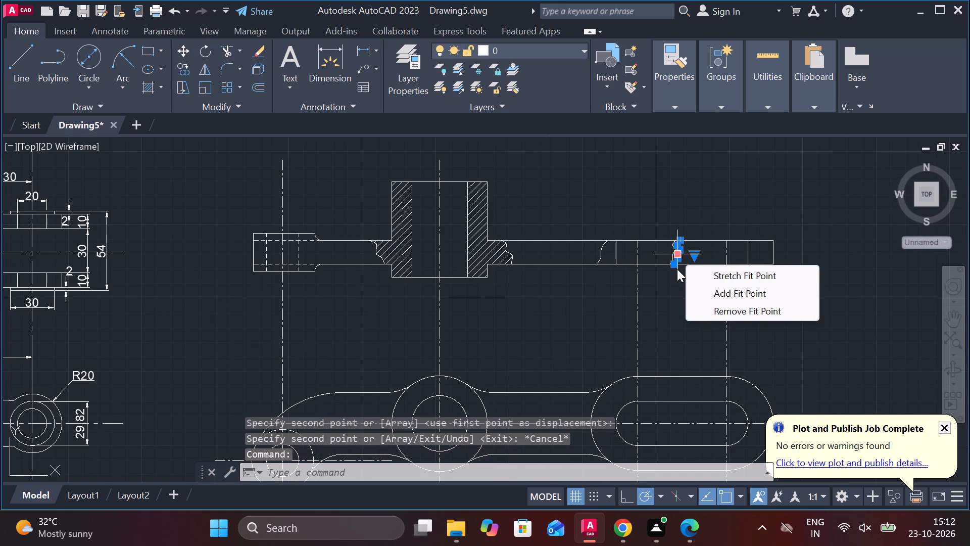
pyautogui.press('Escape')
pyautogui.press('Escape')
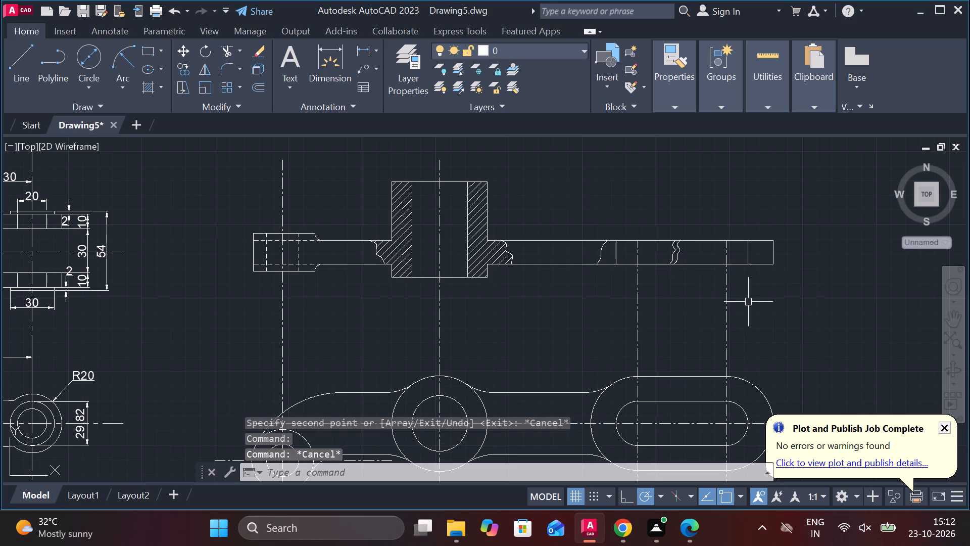
# Move the pair of wavy break lines slightly farther from the hub, horizontally along the slotted end in the upper view.
pyautogui.scroll(3, 675, 269)
pyautogui.moveTo(654, 206); pyautogui.dragTo(655, 213)
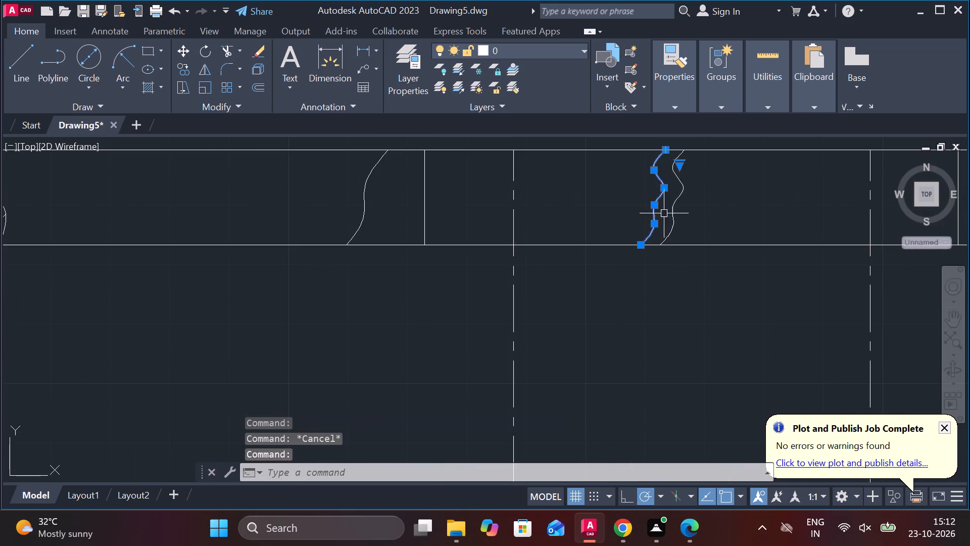
pyautogui.click(675, 213)
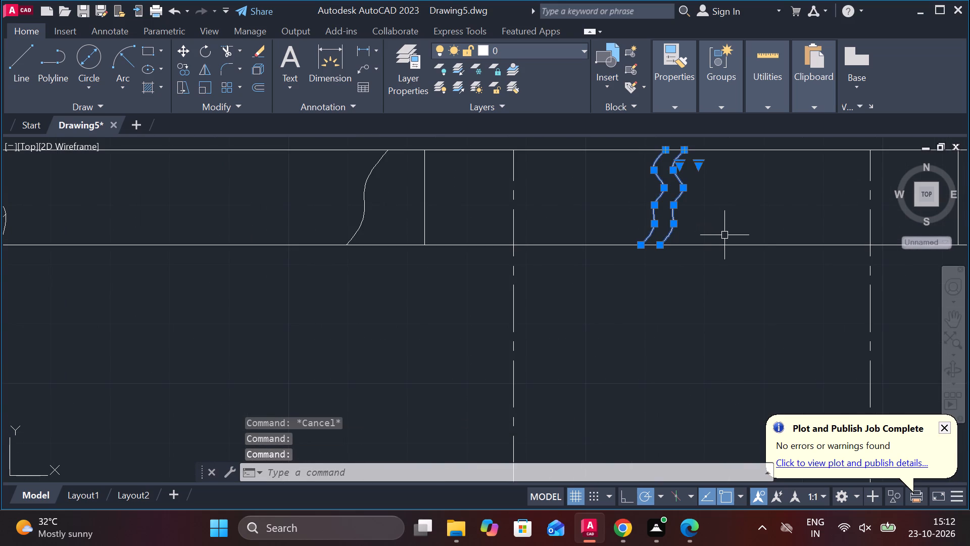
pyautogui.press('m')
pyautogui.press('Return')
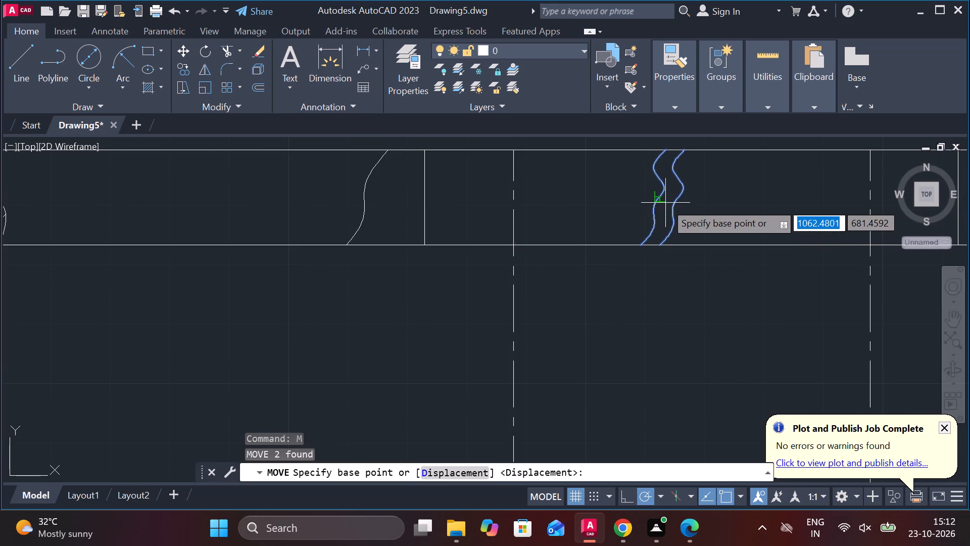
pyautogui.click(663, 193)
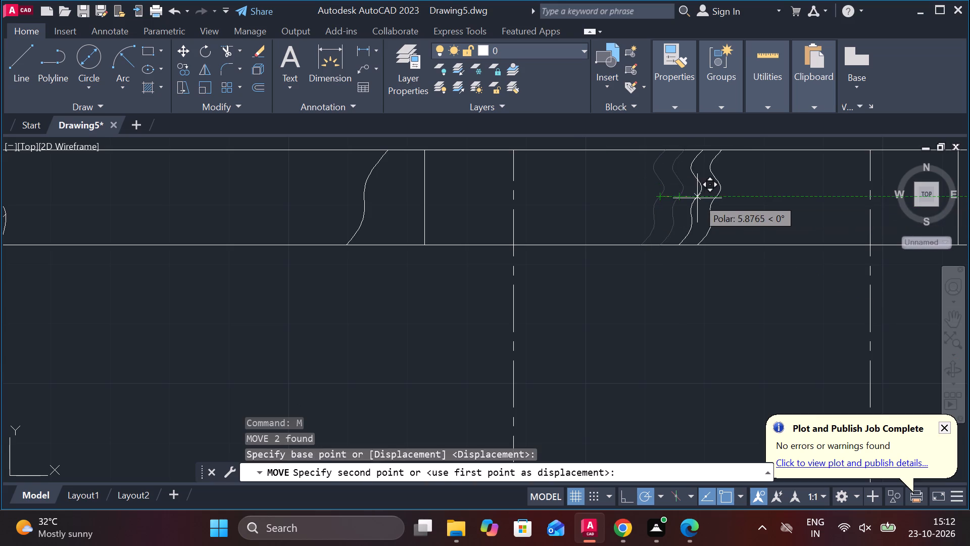
pyautogui.click(684, 198)
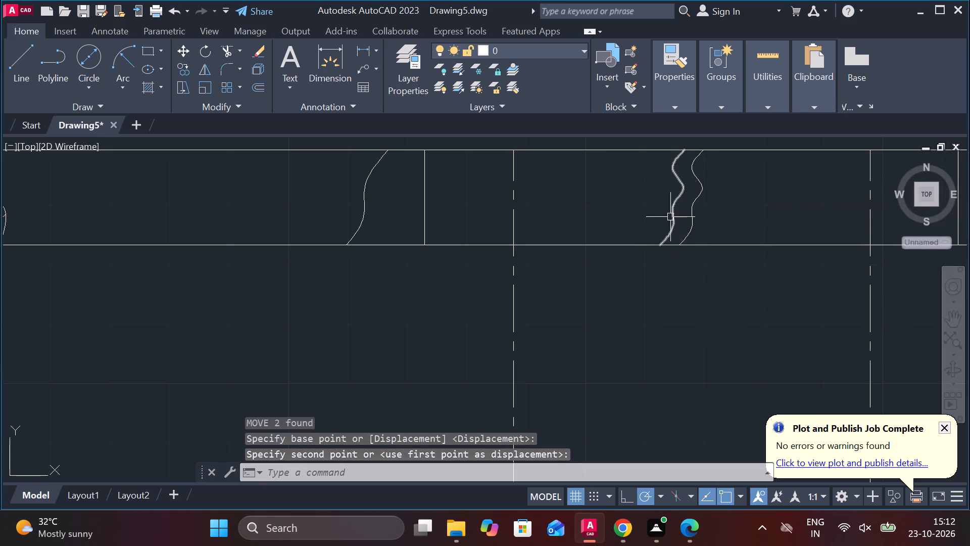
# Copy the pair of wavy break lines about 93 mm straight down, across the slotted end's upper wall in the lower view.
pyautogui.click(676, 222)
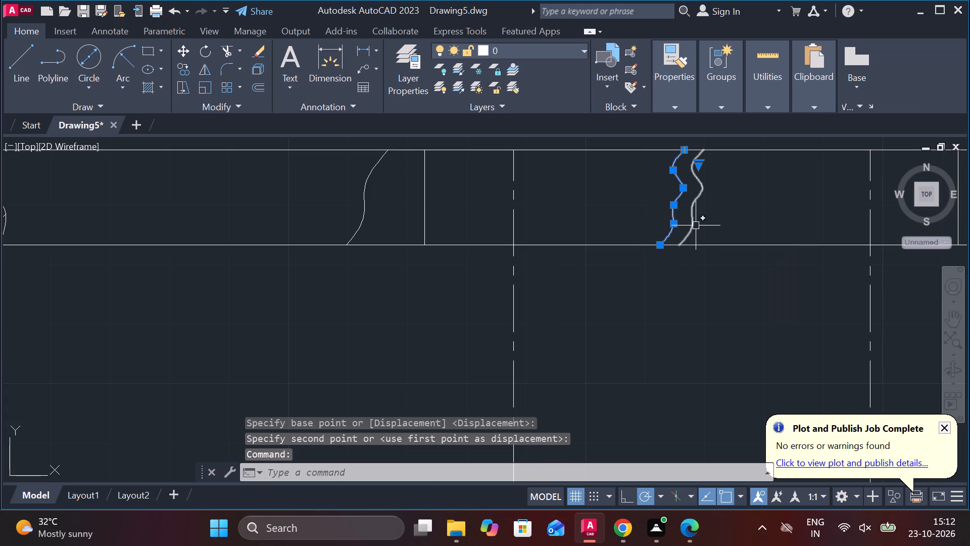
pyautogui.click(696, 225)
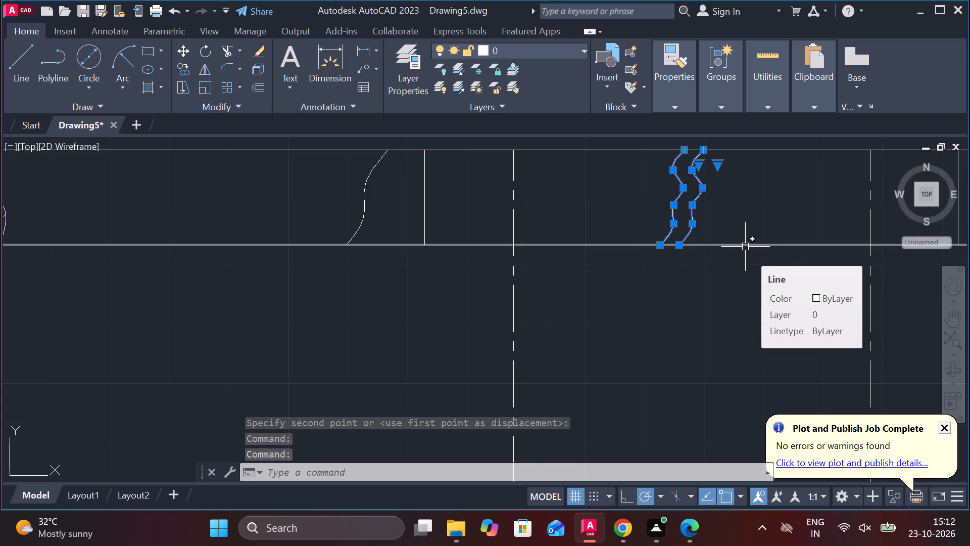
pyautogui.press('c')
pyautogui.press('o')
pyautogui.press('Return')
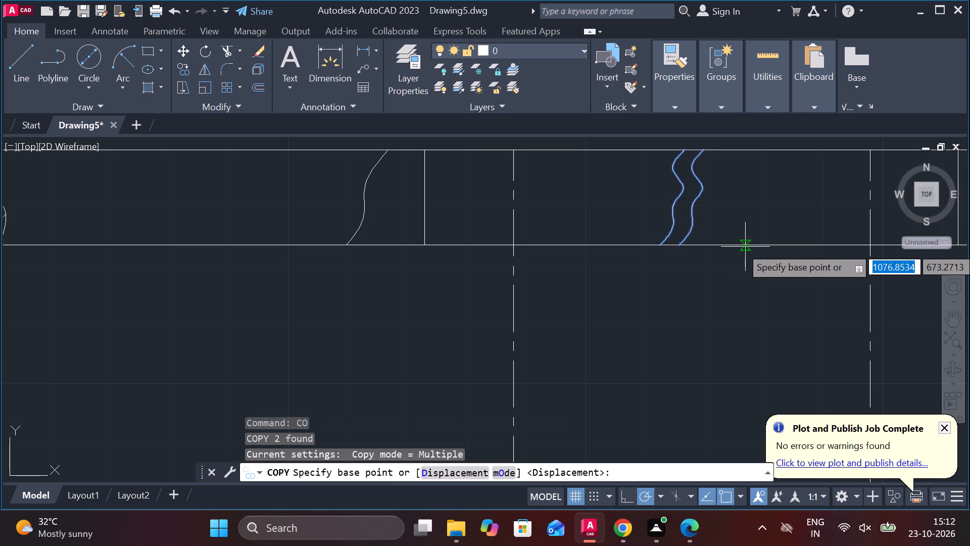
pyautogui.click(678, 200)
pyautogui.scroll(-2, 681, 266)
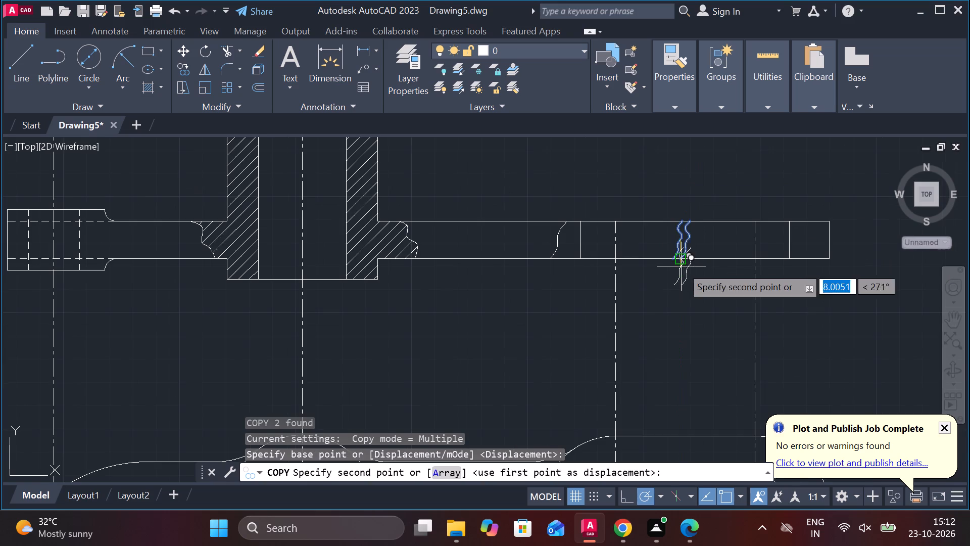
pyautogui.scroll(3, 685, 433)
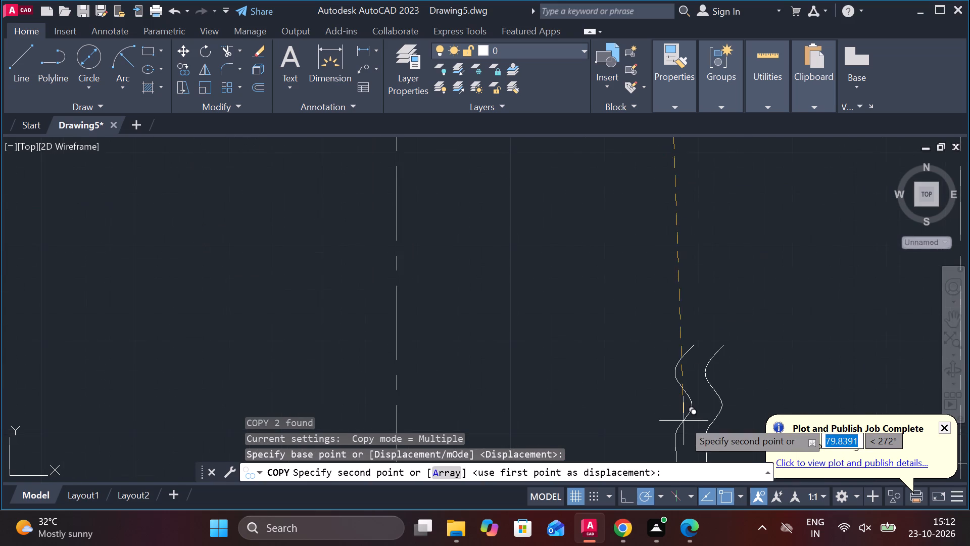
pyautogui.scroll(-3, 684, 421)
pyautogui.scroll(-2, 668, 298)
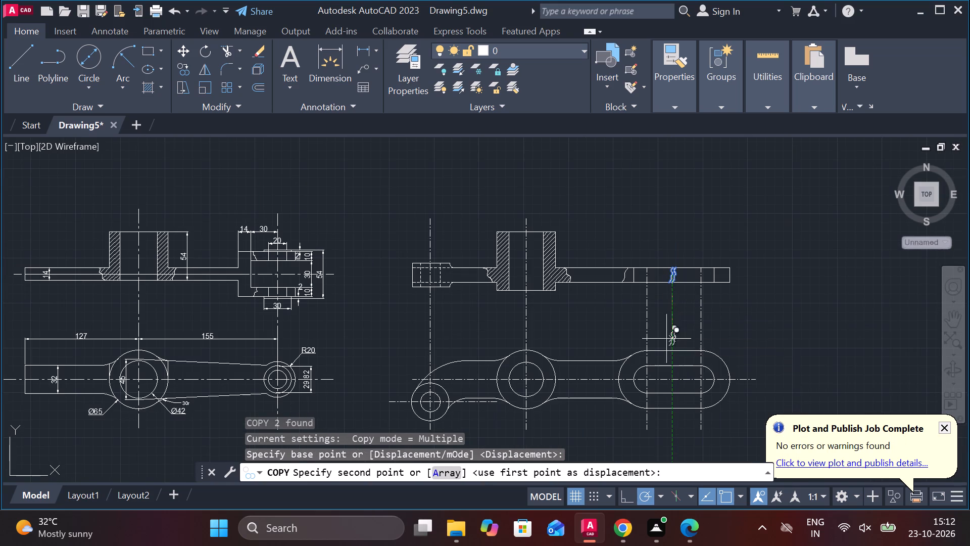
pyautogui.scroll(2, 668, 358)
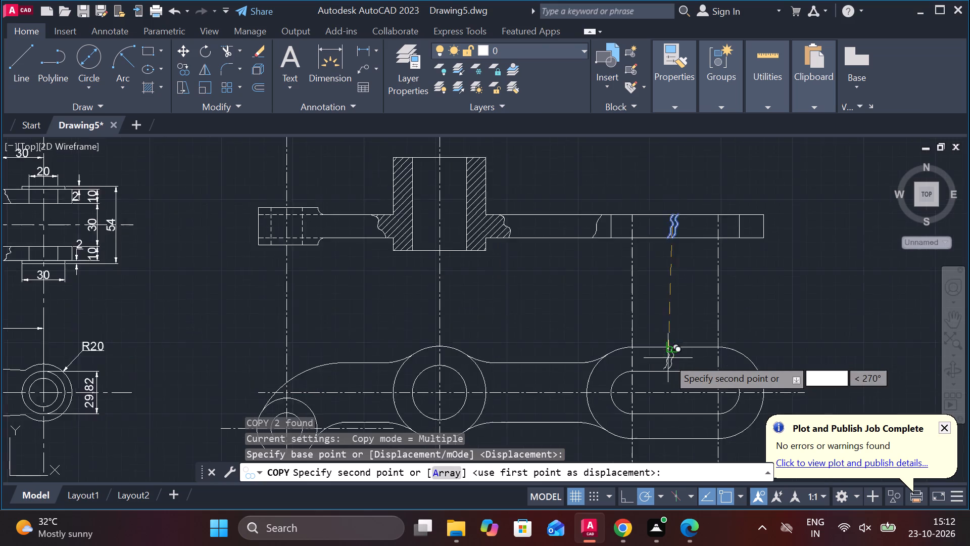
pyautogui.scroll(1, 668, 358)
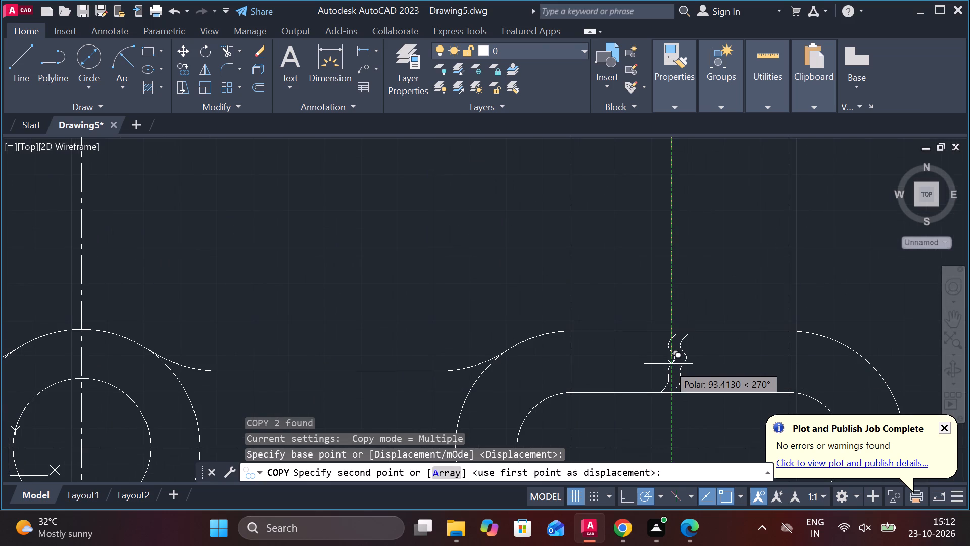
pyautogui.click(668, 362)
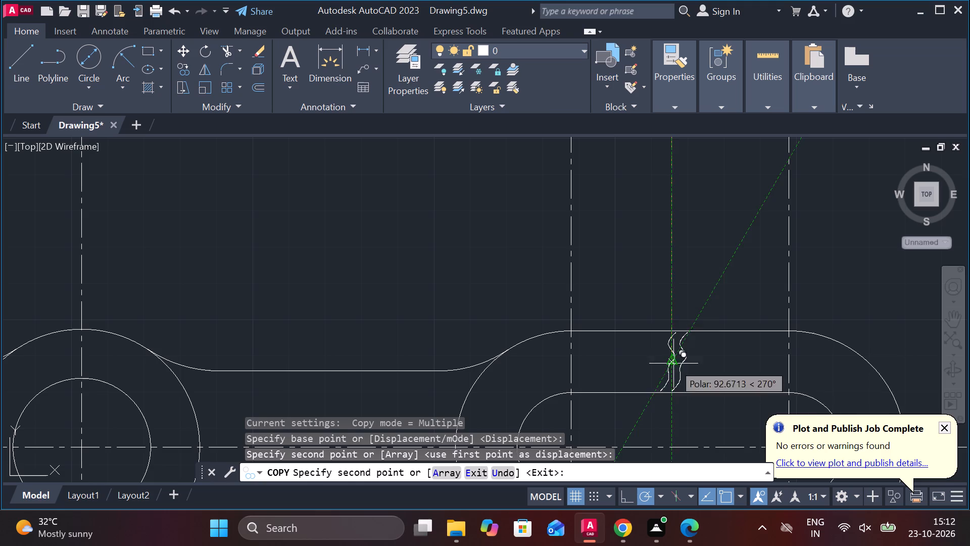
# Place another copy of the break-line pair about 141 mm straight below the originals, across the slotted end's lower wall.
pyautogui.scroll(-2, 709, 379)
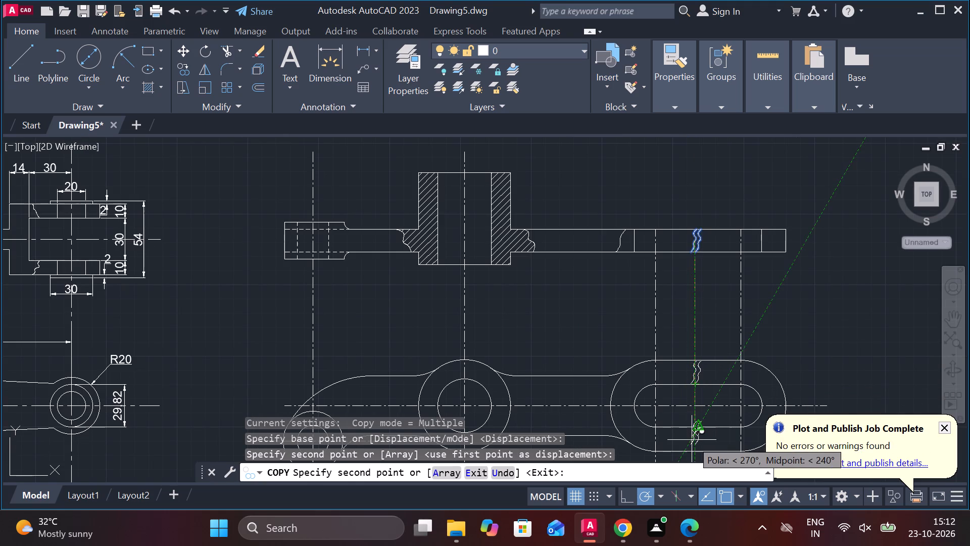
pyautogui.scroll(2, 693, 441)
pyautogui.scroll(-1, 693, 441)
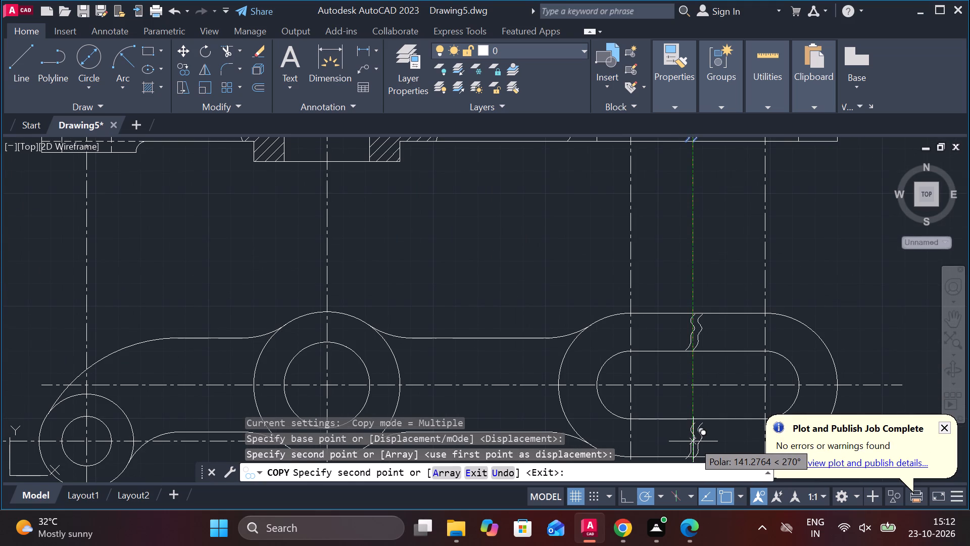
pyautogui.click(693, 441)
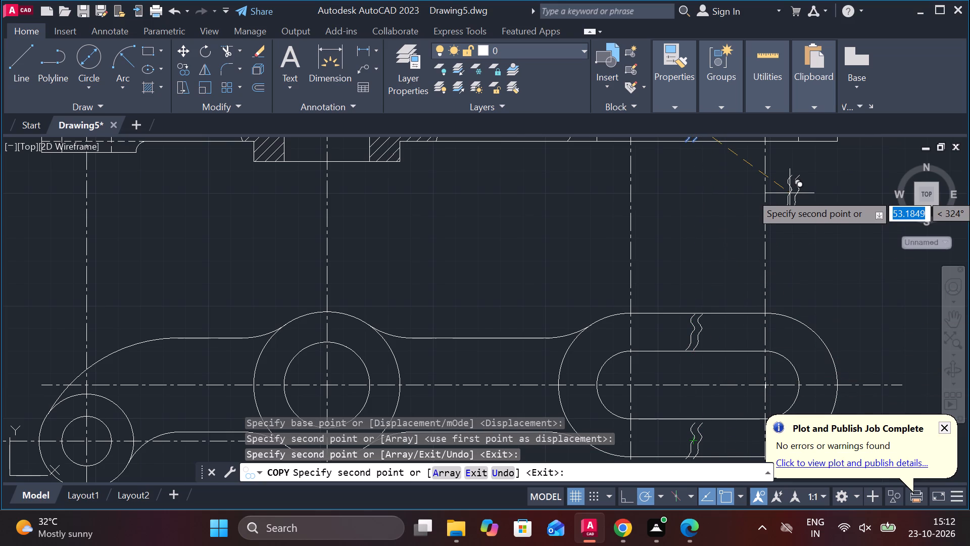
# Extend both wavy break lines in the slotted end's upper wall to its outer edge and the slot edge in the lower view.
pyautogui.press('Escape')
pyautogui.scroll(4, 711, 297)
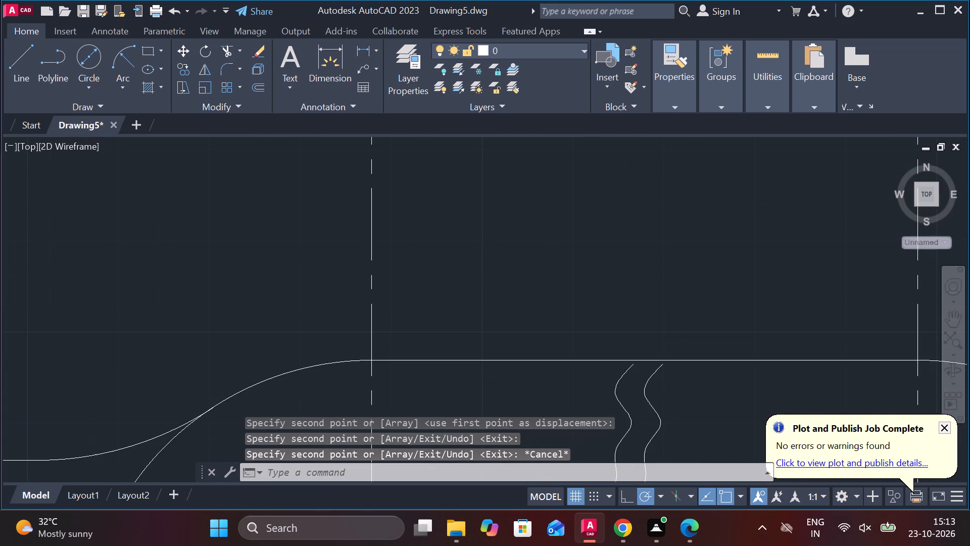
pyautogui.write('ex')
pyautogui.press('Return')
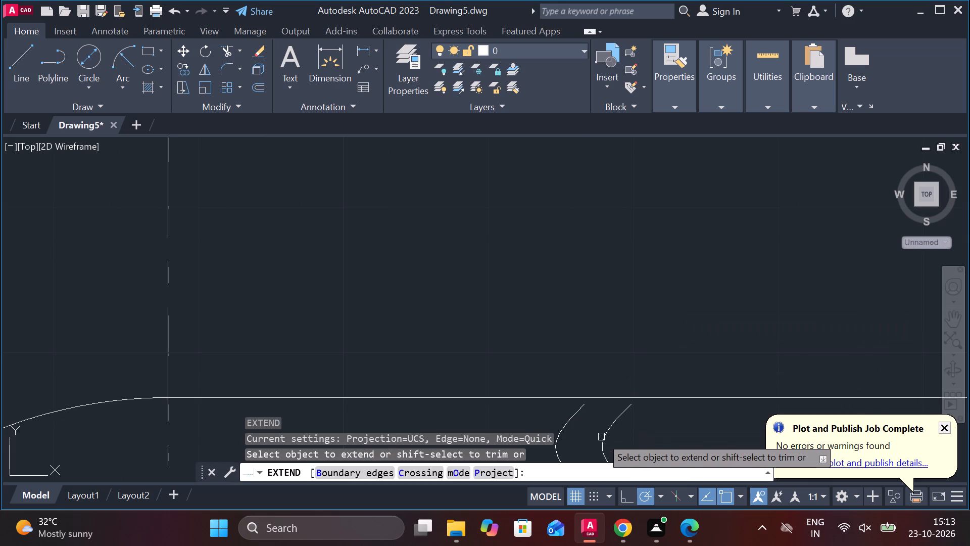
pyautogui.click(620, 422)
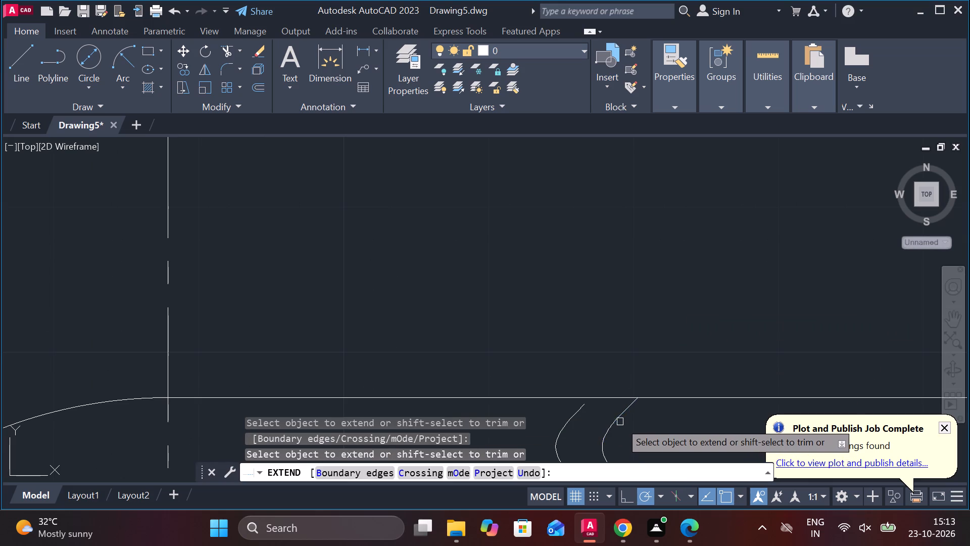
pyautogui.click(569, 418)
pyautogui.scroll(-1, 657, 362)
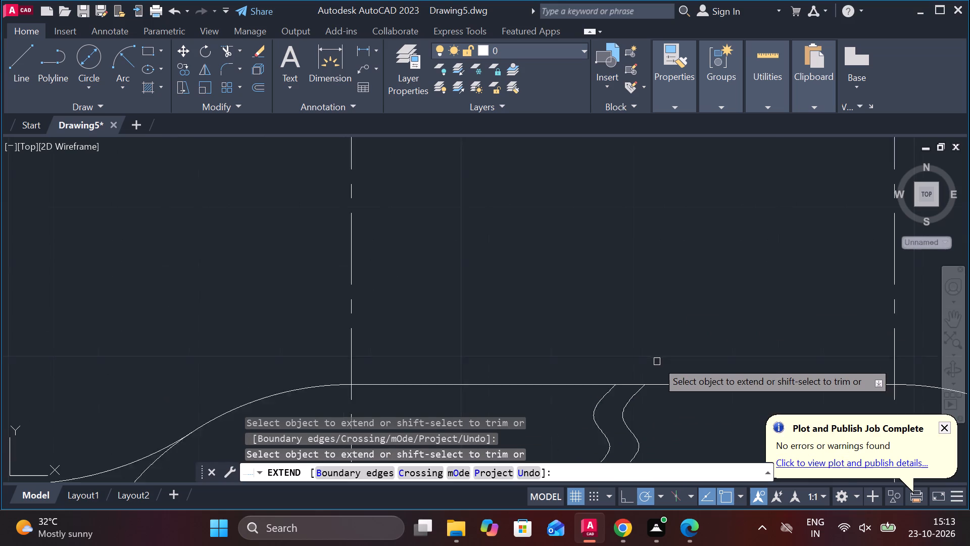
pyautogui.scroll(-5, 657, 353)
pyautogui.scroll(4, 653, 357)
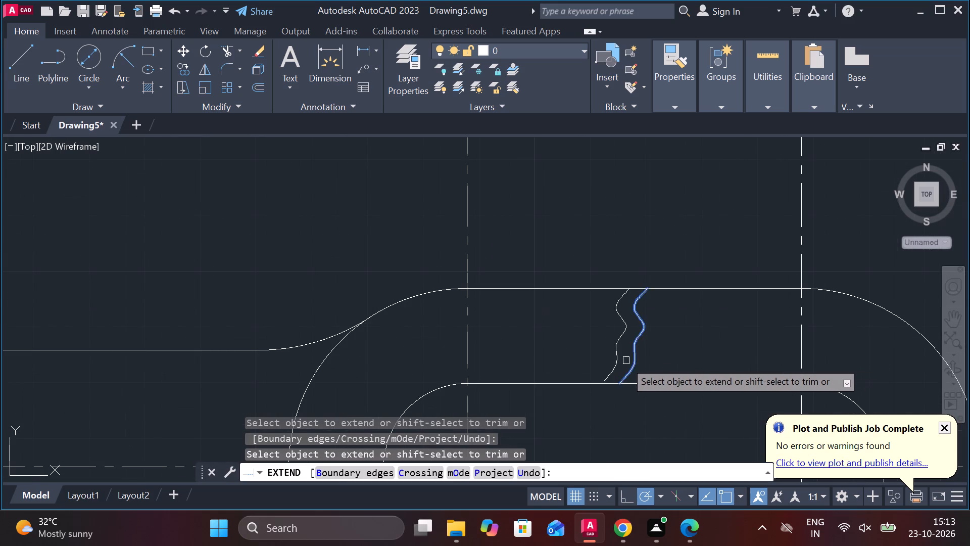
pyautogui.click(610, 363)
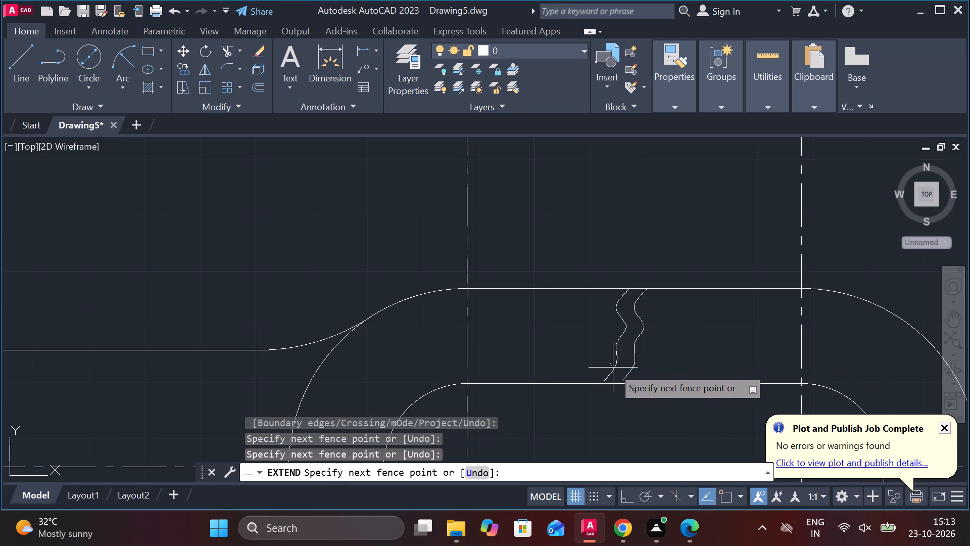
pyautogui.click(616, 368)
pyautogui.click(633, 368)
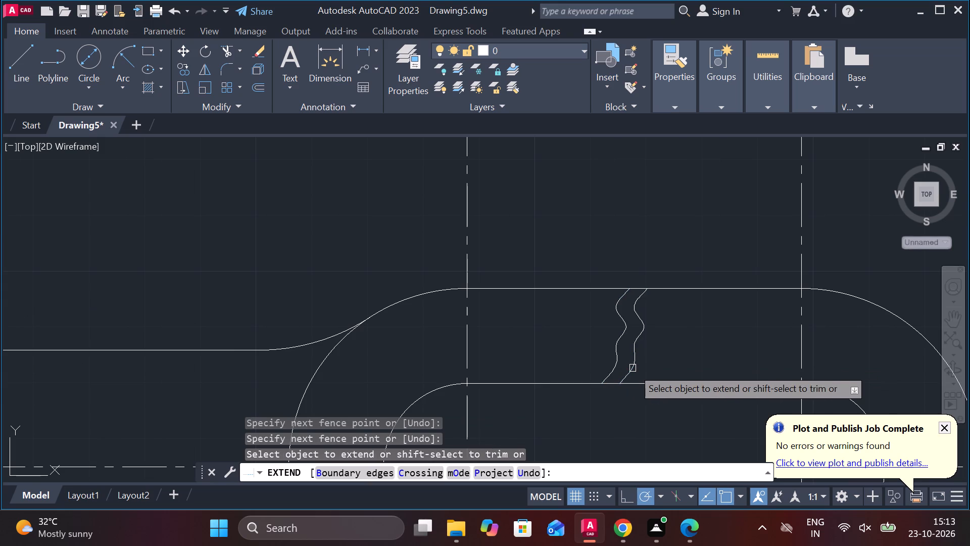
# Extend both wavy break lines in the slotted end's lower wall up to the slot edge.
pyautogui.scroll(2, 667, 357)
pyautogui.scroll(-6, 667, 357)
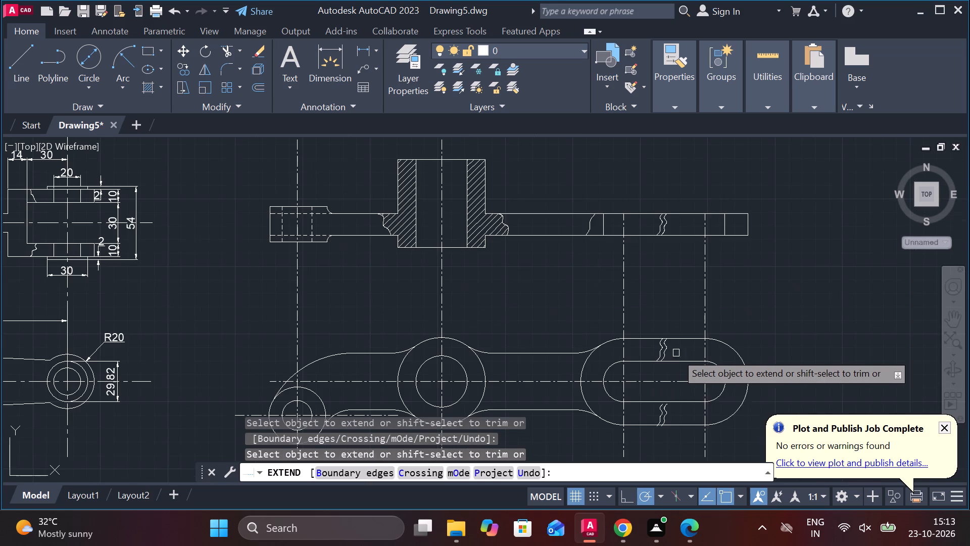
pyautogui.scroll(4, 675, 423)
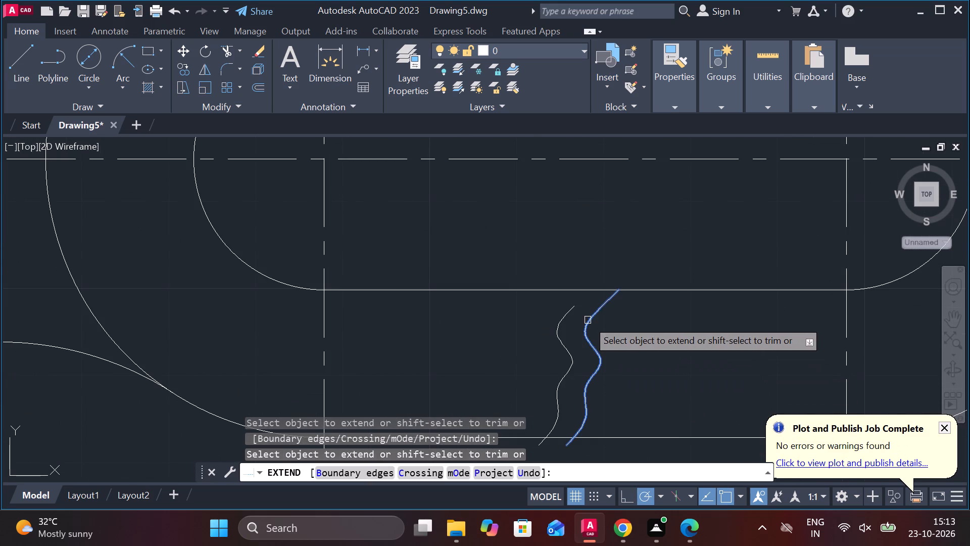
pyautogui.click(589, 322)
pyautogui.click(558, 322)
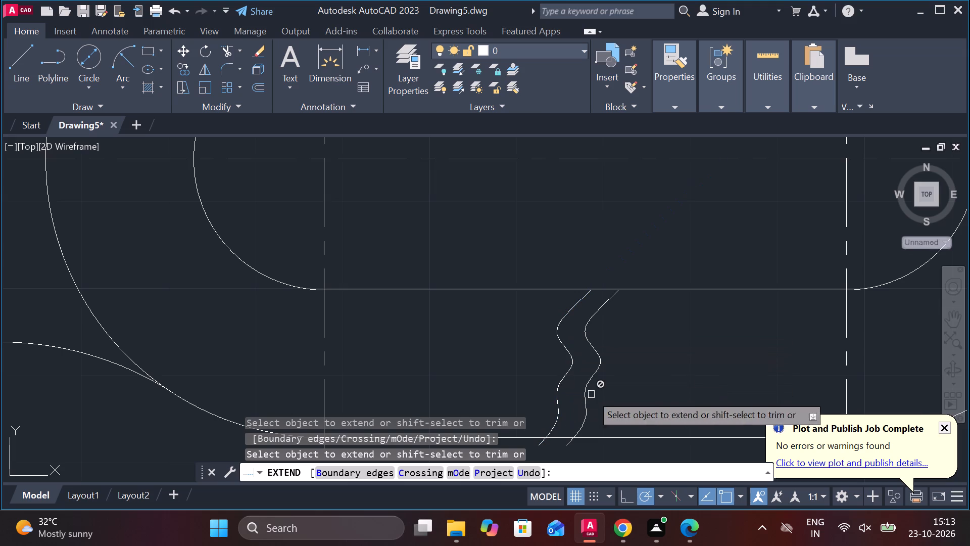
pyautogui.press('Escape')
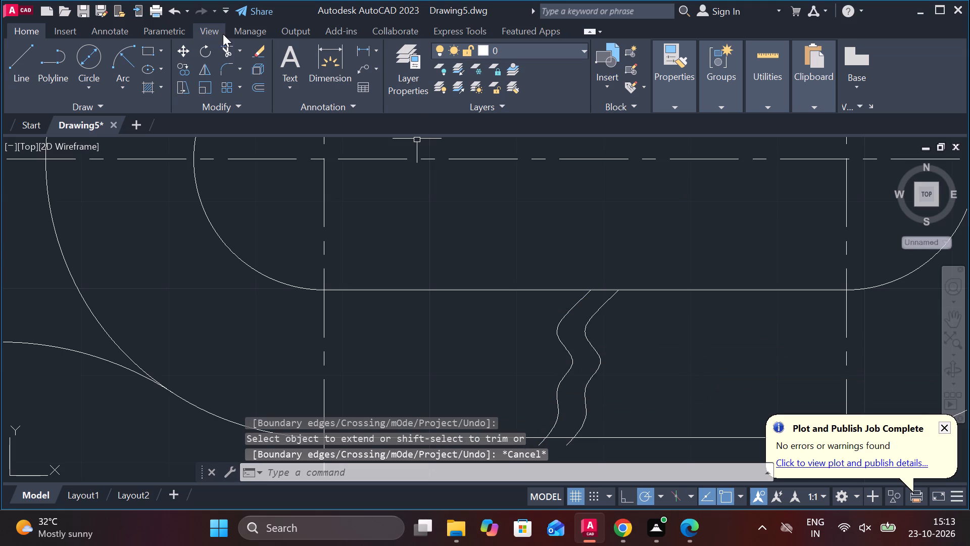
# Trim the break-line ends that project beyond the outer edge of the slotted end's lower wall.
pyautogui.click(223, 52)
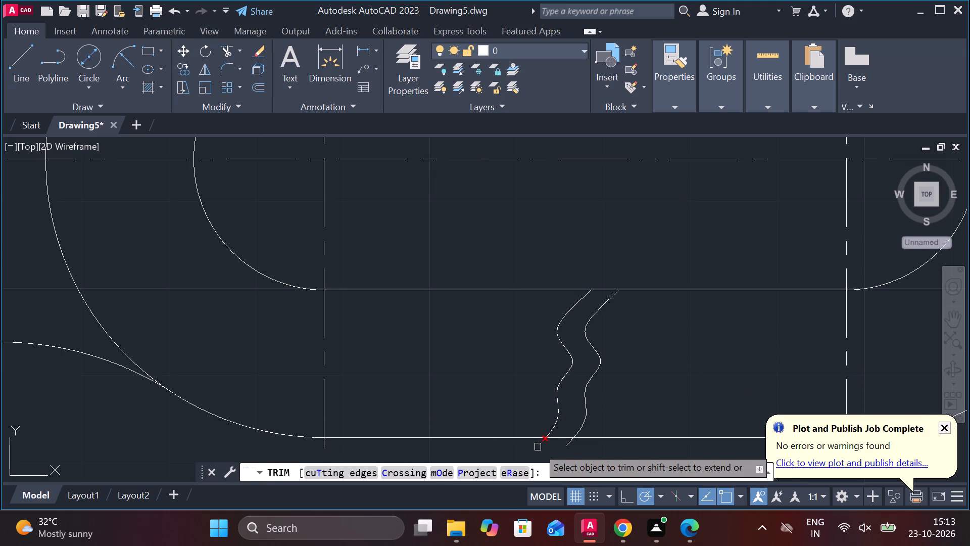
pyautogui.click(538, 447)
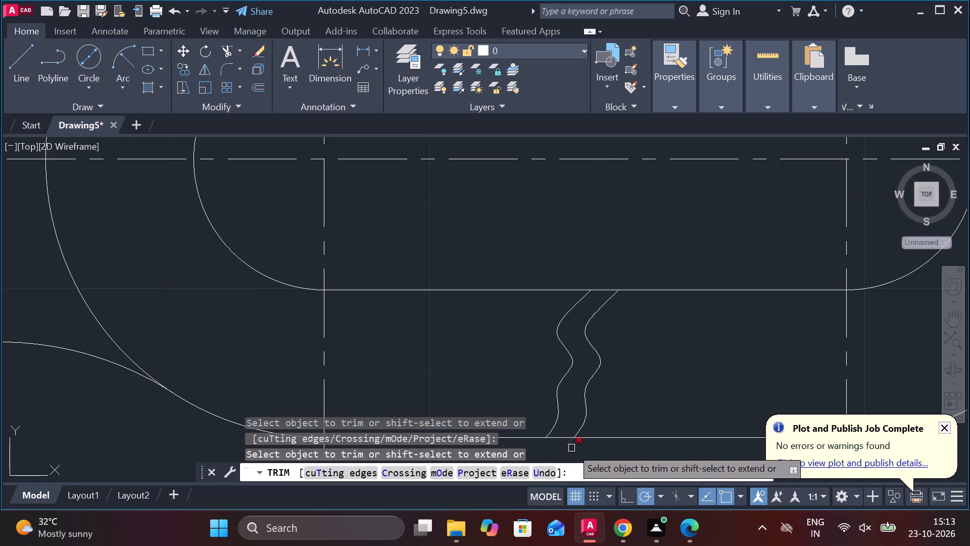
pyautogui.click(571, 448)
# Trim the outer and slot edges between each pair of break lines, across both walls of the slotted end in the lower view.
pyautogui.click(565, 438)
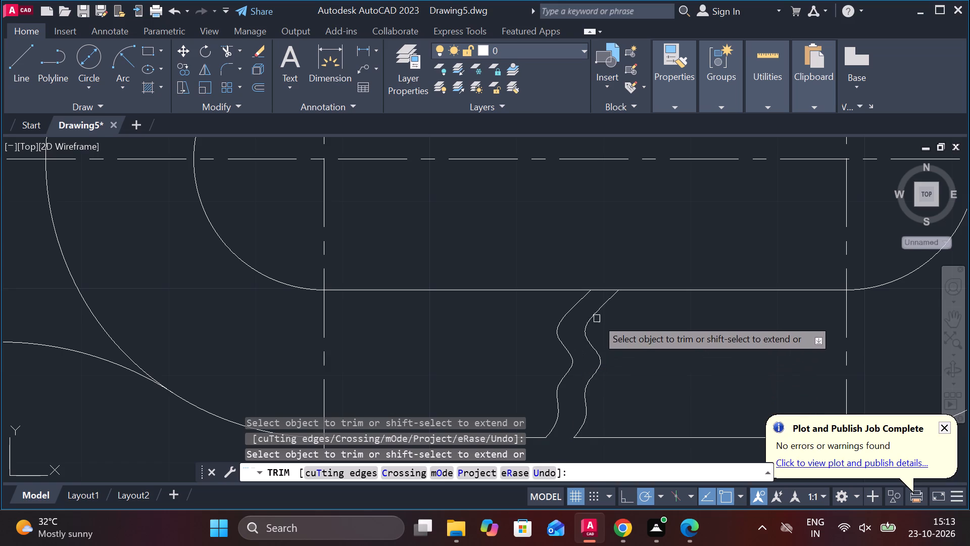
pyautogui.click(600, 291)
pyautogui.scroll(-3, 612, 271)
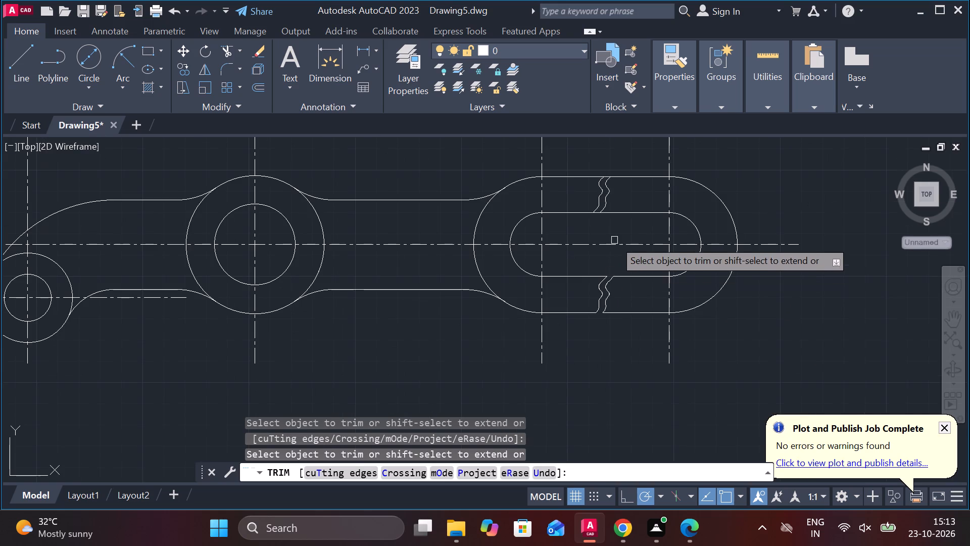
pyautogui.scroll(3, 606, 192)
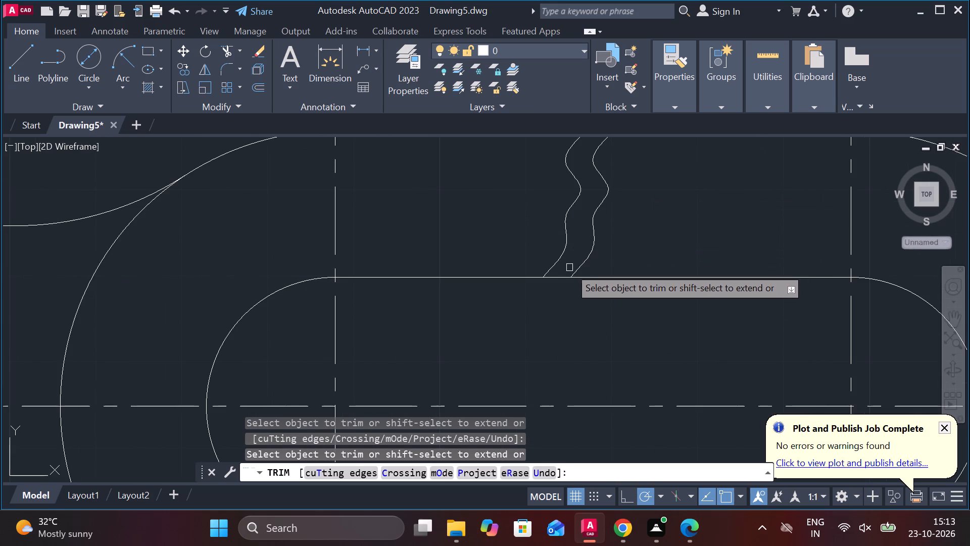
pyautogui.click(562, 275)
pyautogui.scroll(-2, 587, 231)
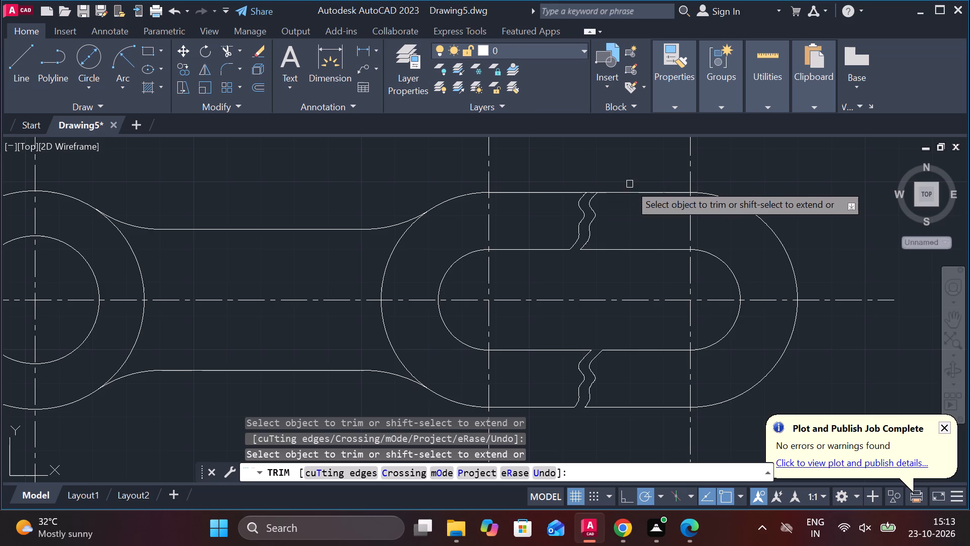
pyautogui.scroll(3, 594, 190)
pyautogui.click(583, 199)
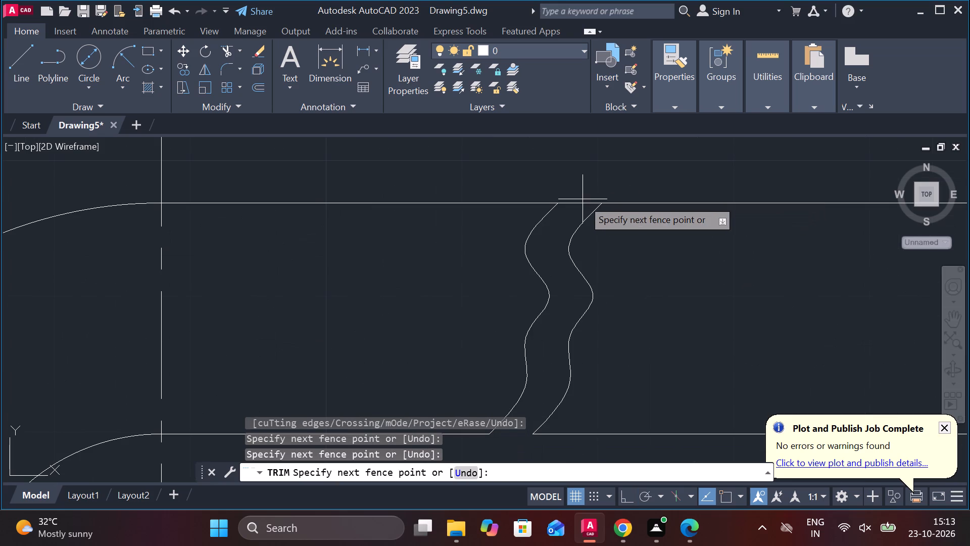
pyautogui.click(573, 210)
# Trim the slotted end's bottom and top edges between the paired break lines in the upper view.
pyautogui.scroll(-3, 602, 190)
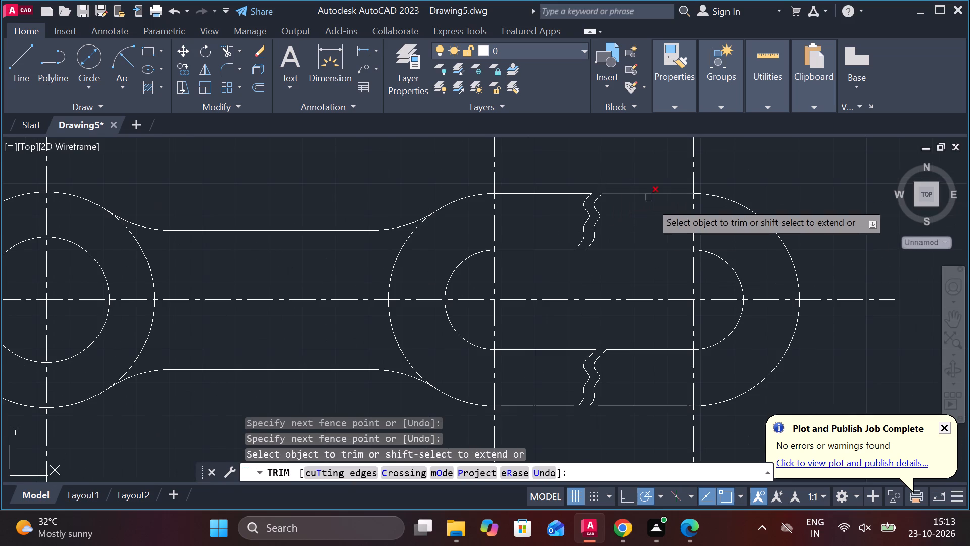
pyautogui.scroll(-4, 586, 281)
pyautogui.scroll(4, 578, 236)
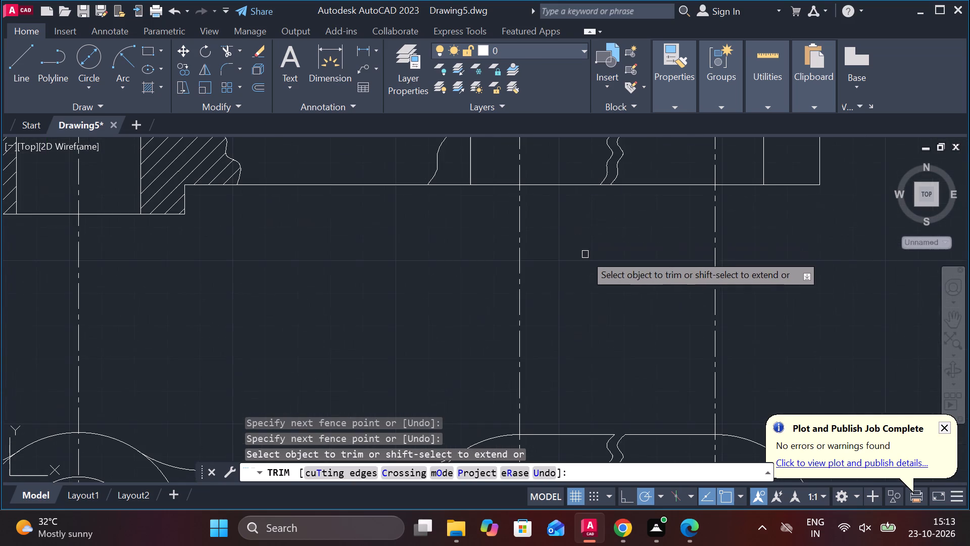
pyautogui.scroll(2, 601, 210)
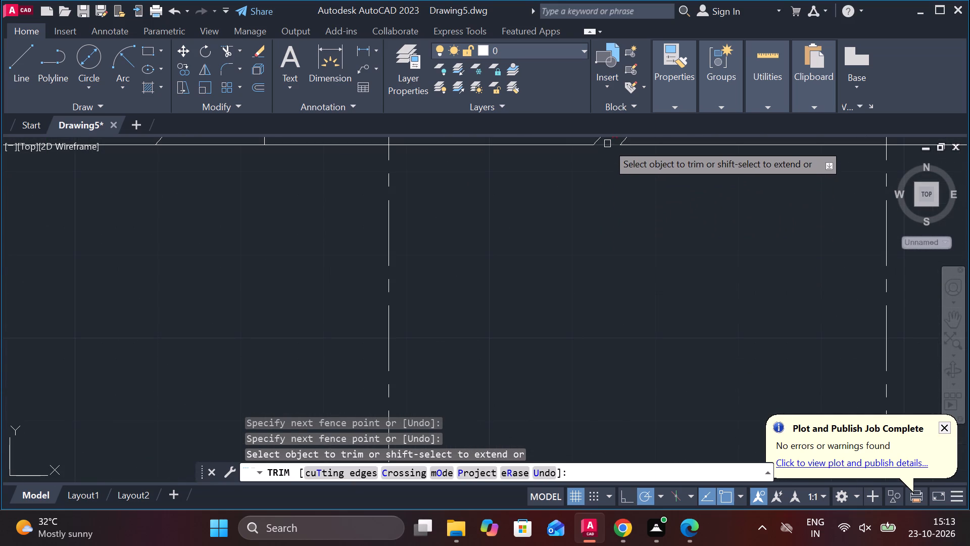
pyautogui.click(607, 144)
pyautogui.scroll(-5, 609, 169)
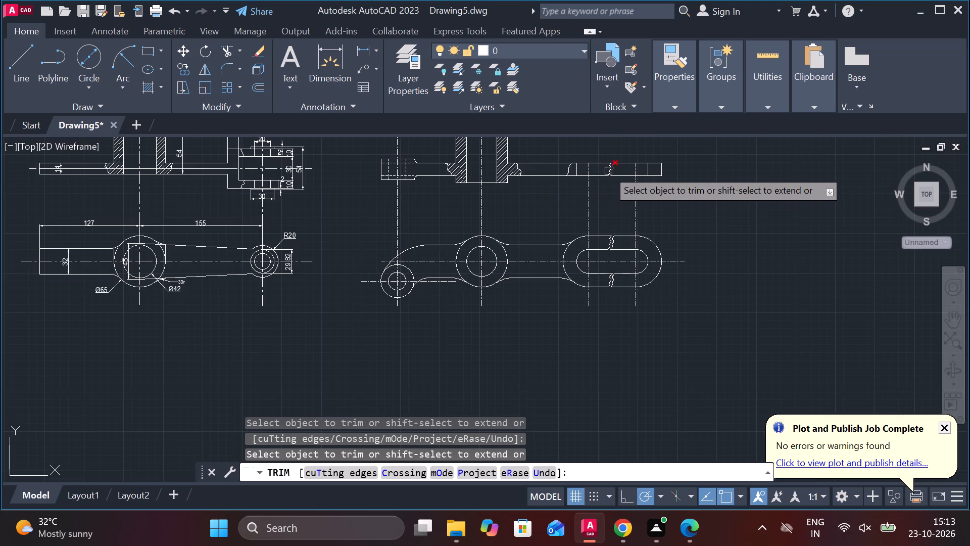
pyautogui.scroll(4, 610, 159)
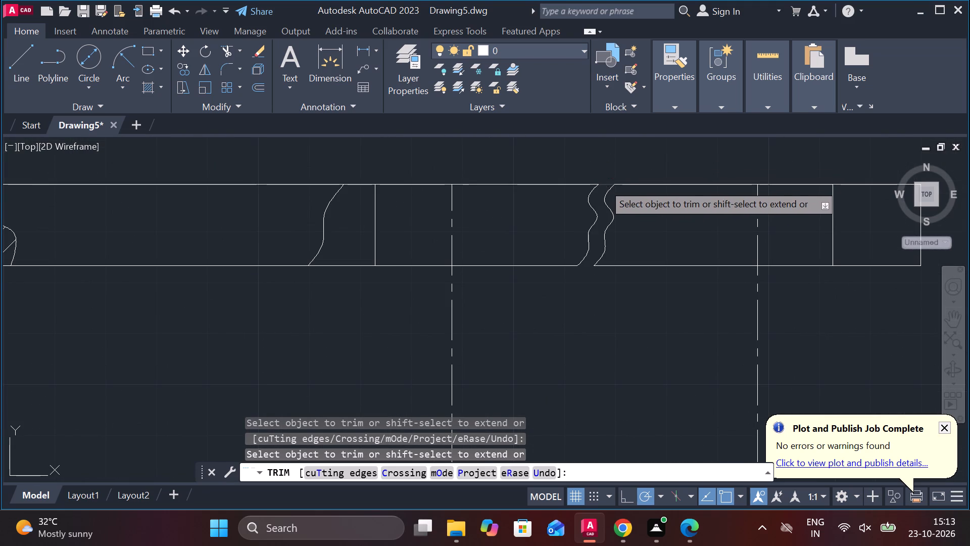
pyautogui.click(603, 184)
# Hatch the two cut areas at either end of the slot in the second lever's upper view with ANSI31 at scale 1.
pyautogui.scroll(-2, 647, 153)
pyautogui.scroll(-4, 743, 232)
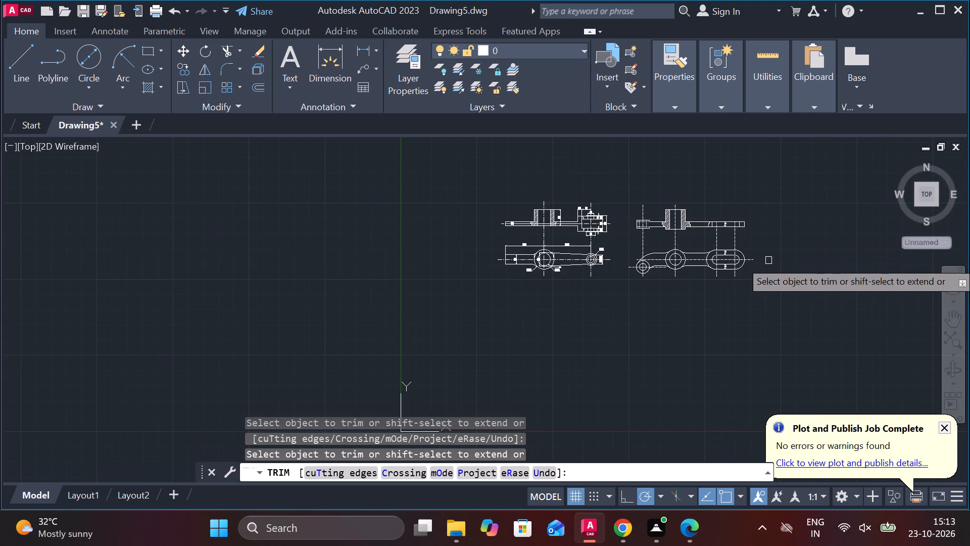
pyautogui.scroll(2, 769, 253)
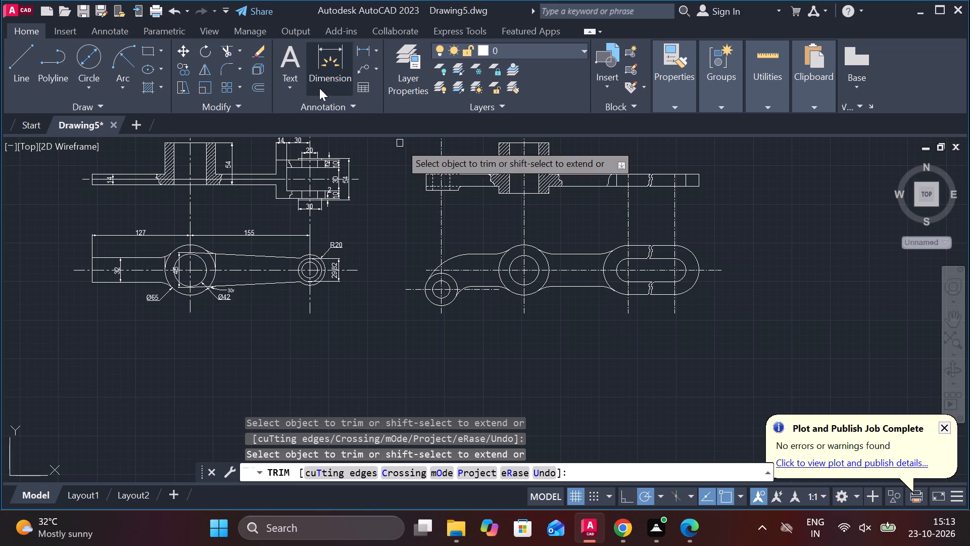
pyautogui.click(145, 85)
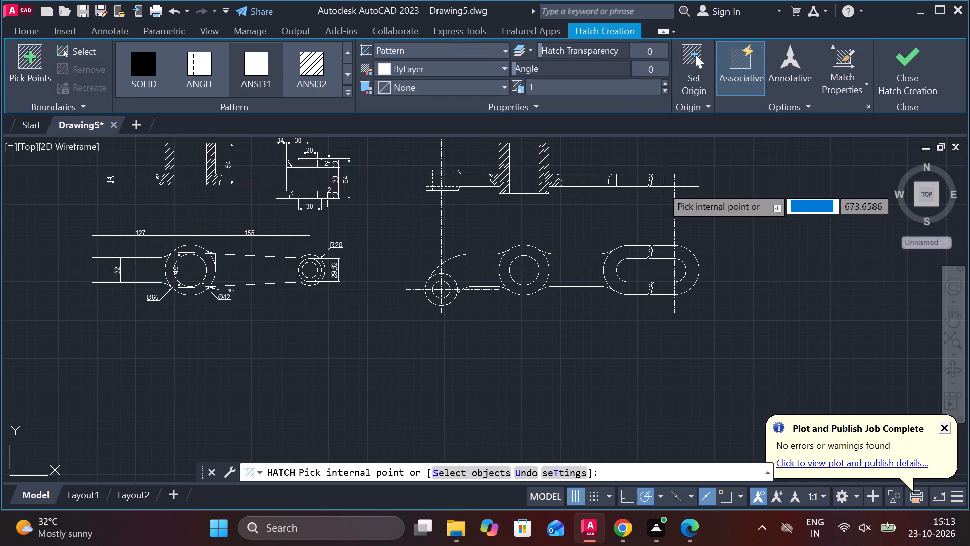
pyautogui.scroll(3, 643, 185)
pyautogui.click(506, 180)
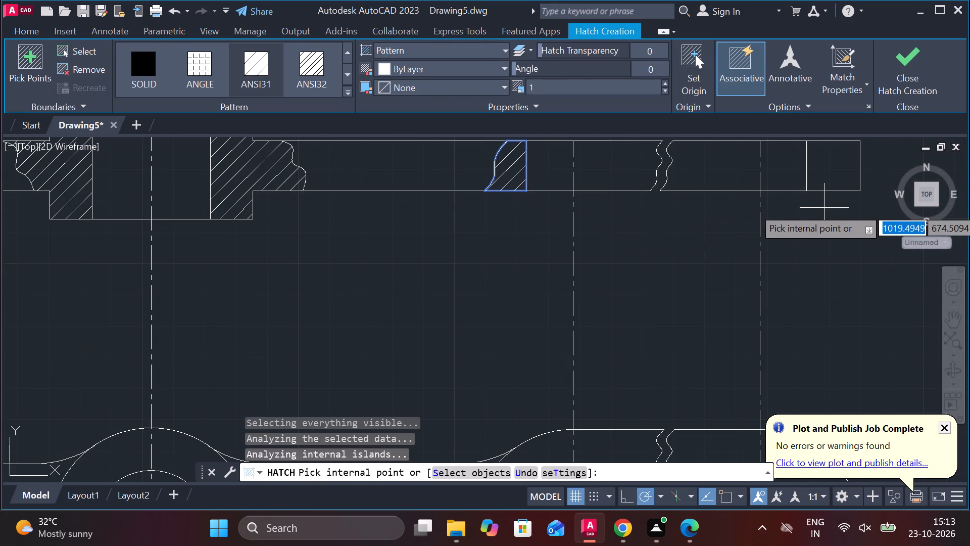
pyautogui.click(824, 178)
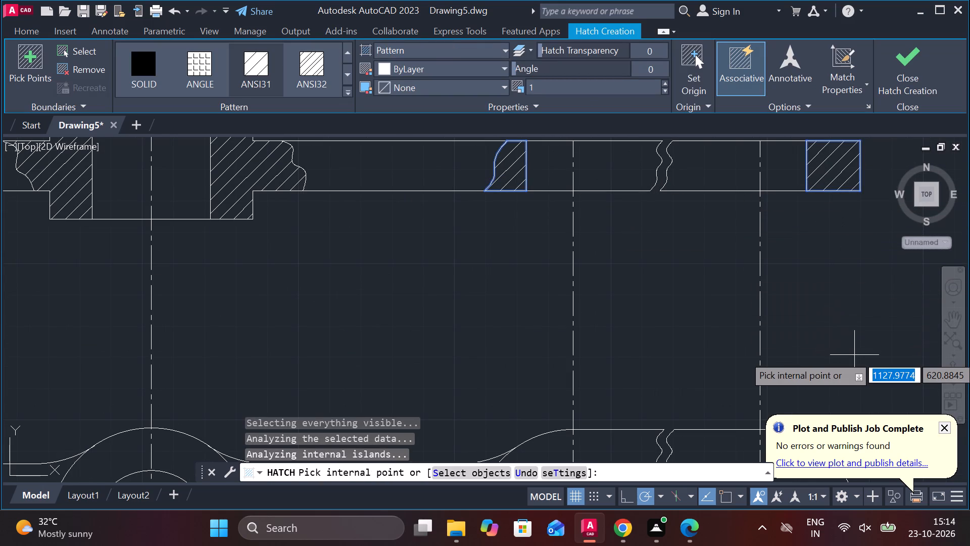
pyautogui.press('Escape')
# Add vertical linear dimensions to the upper and lower steps between the small end boss and the arm in the second lever's upper view.
pyautogui.scroll(-4, 785, 345)
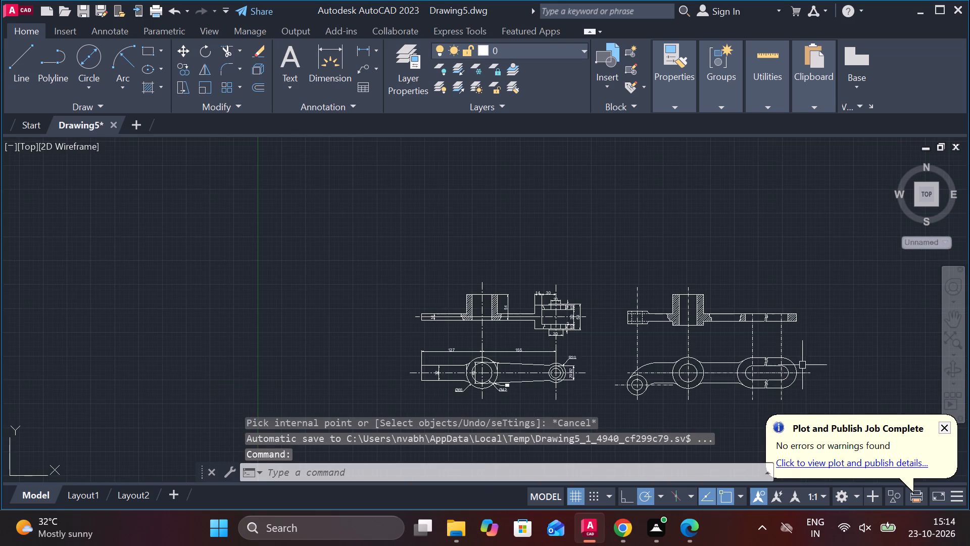
pyautogui.scroll(2, 709, 428)
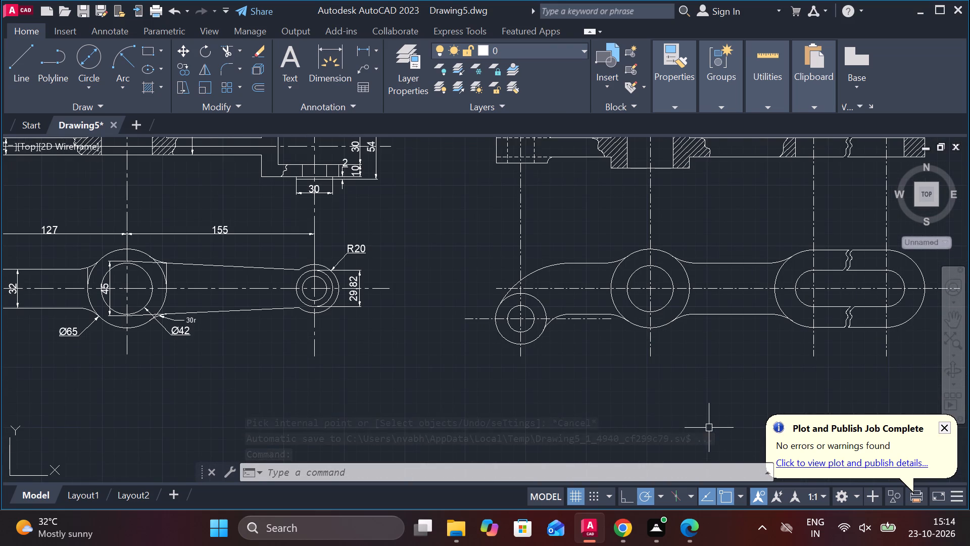
pyautogui.click(362, 52)
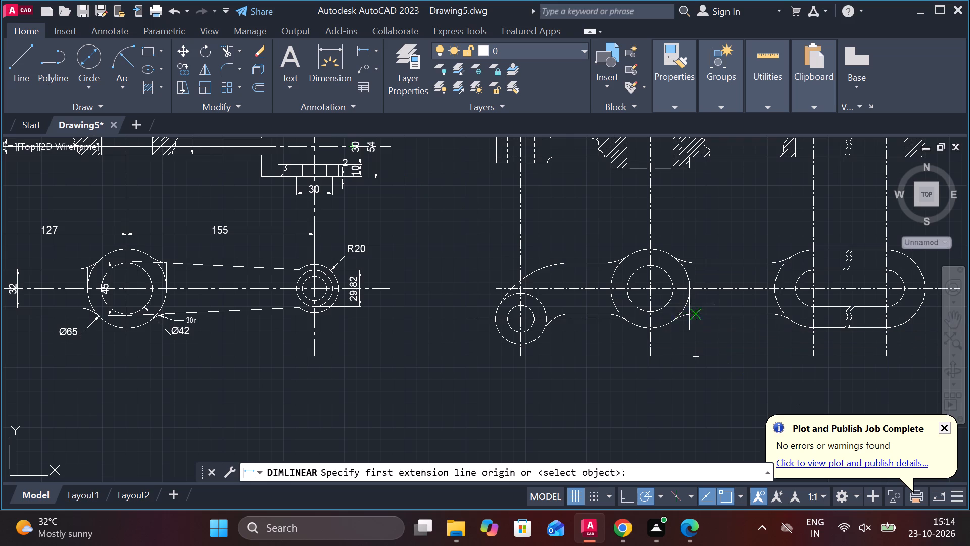
pyautogui.scroll(-2, 703, 204)
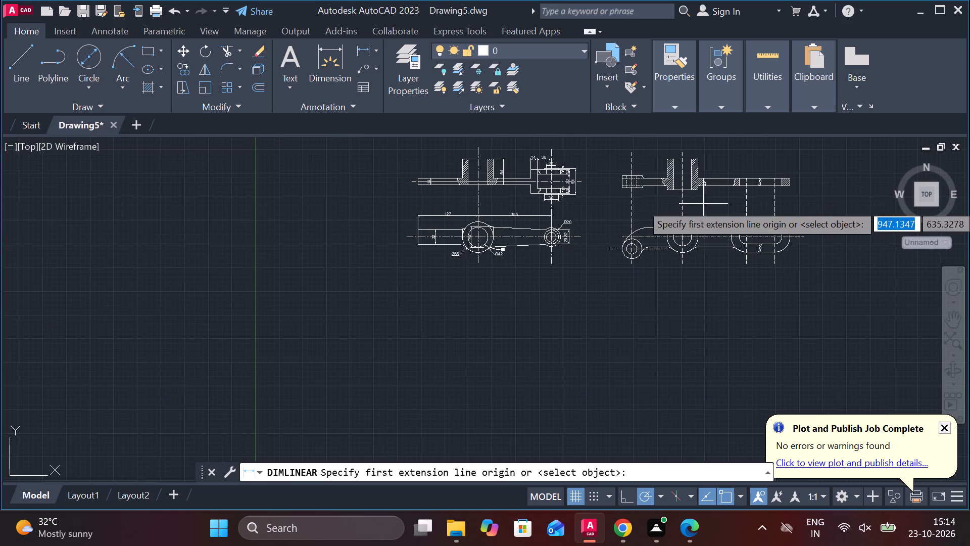
pyautogui.scroll(3, 666, 160)
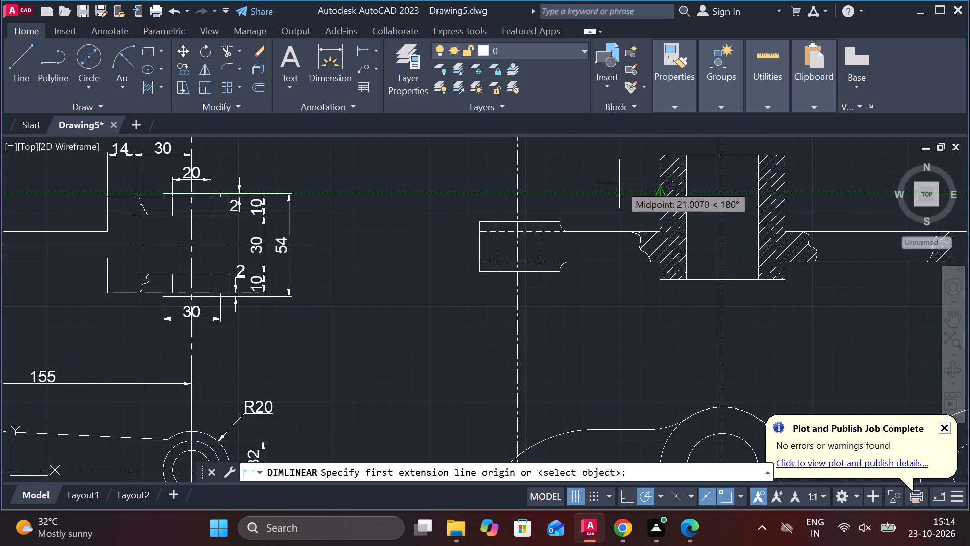
pyautogui.scroll(2, 619, 184)
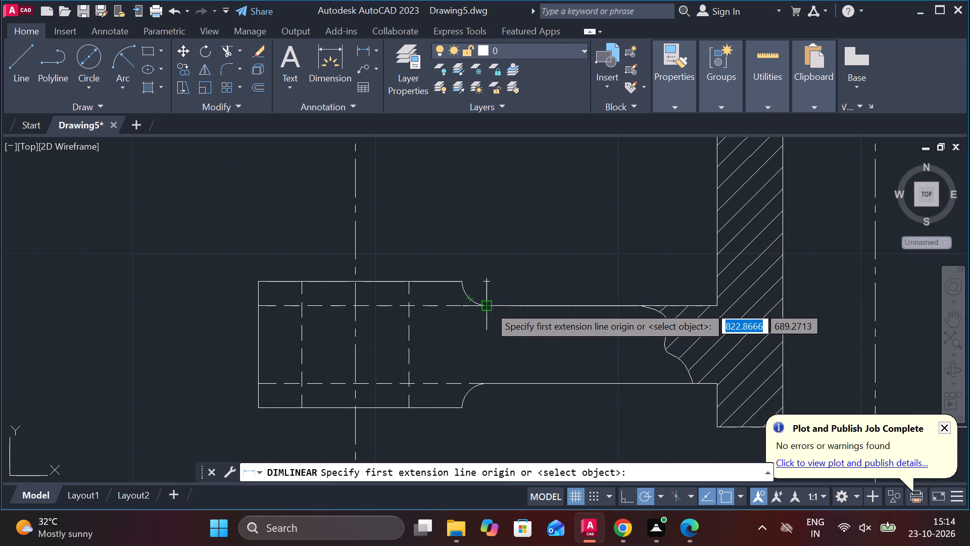
pyautogui.click(486, 306)
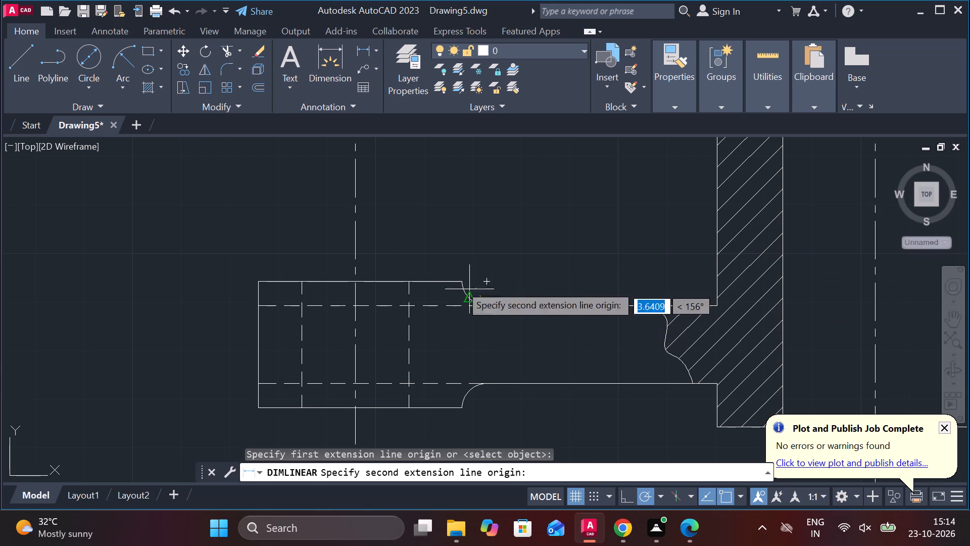
pyautogui.click(455, 282)
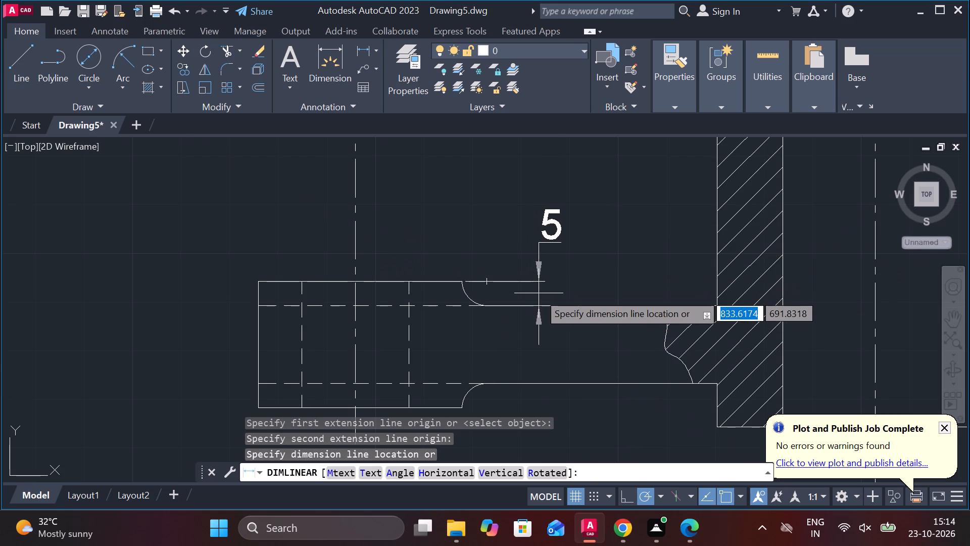
pyautogui.click(539, 292)
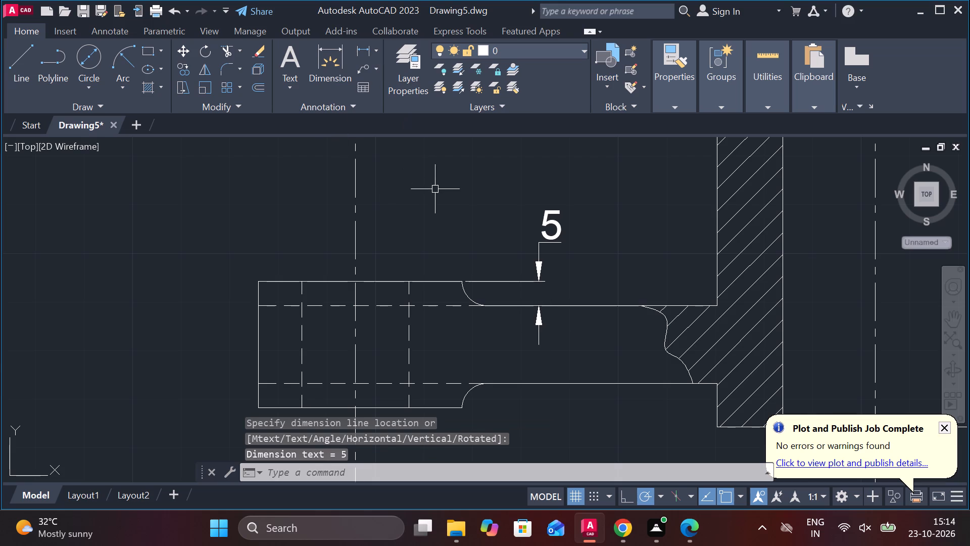
pyautogui.press('space')
pyautogui.click(462, 408)
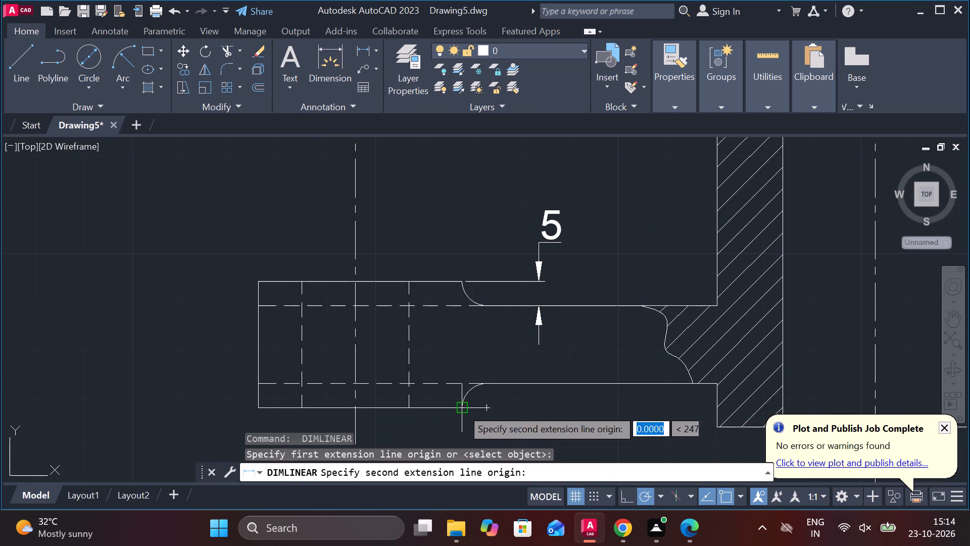
pyautogui.click(484, 382)
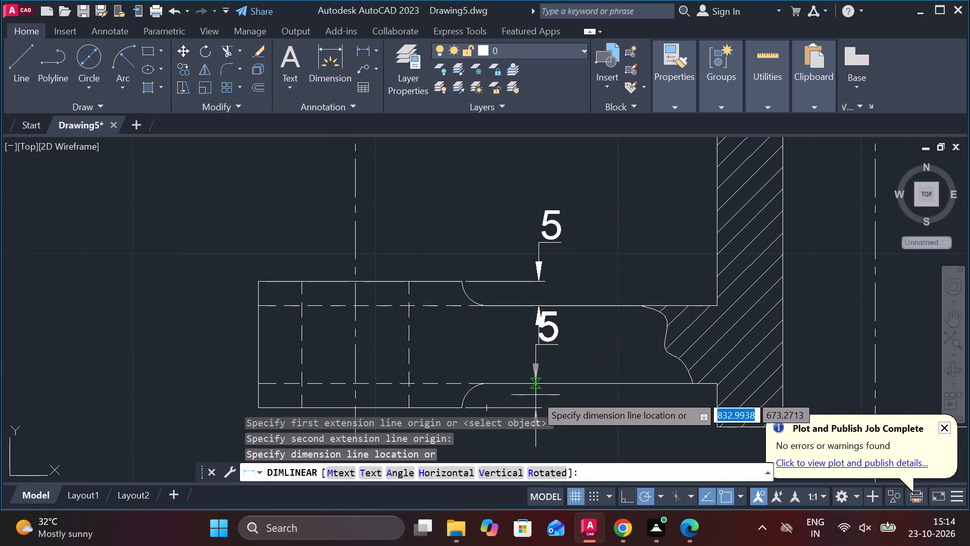
pyautogui.click(565, 395)
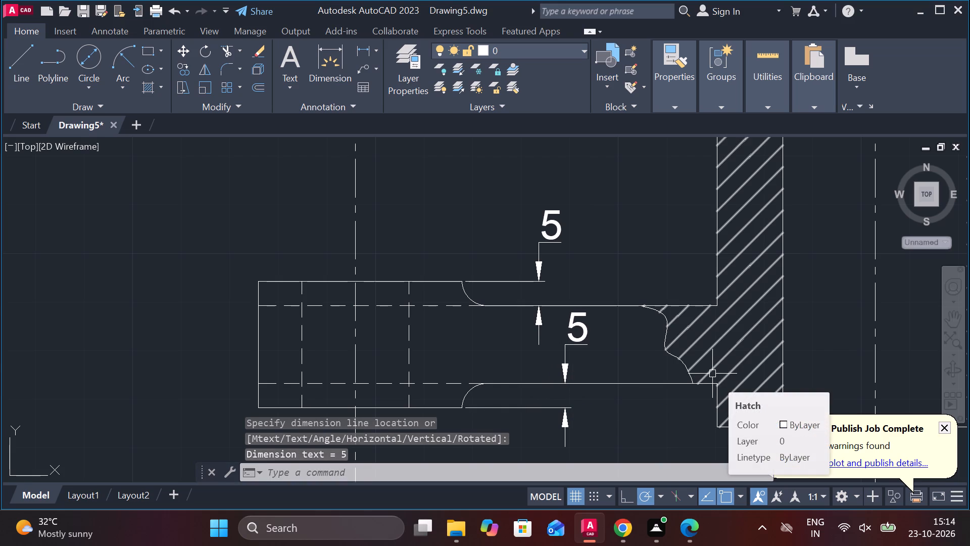
# Dimension the arm's thickness between the small end boss and the hub in the second lever's upper view.
pyautogui.scroll(-1, 712, 374)
pyautogui.press('space')
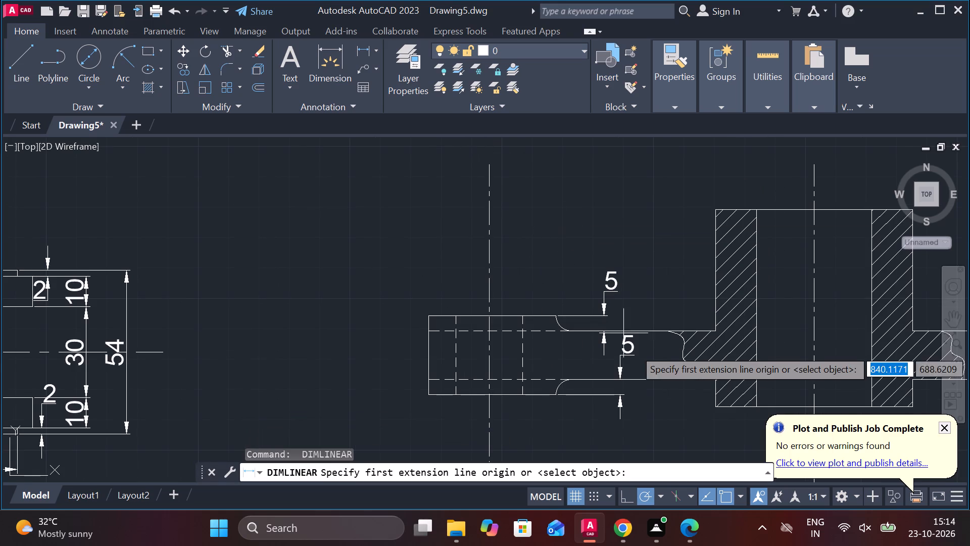
pyautogui.click(659, 331)
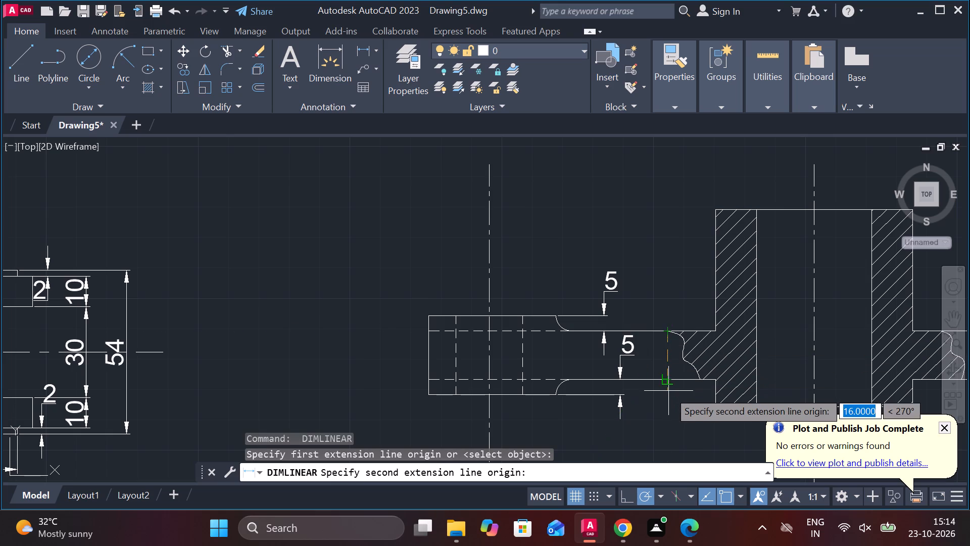
pyautogui.click(670, 382)
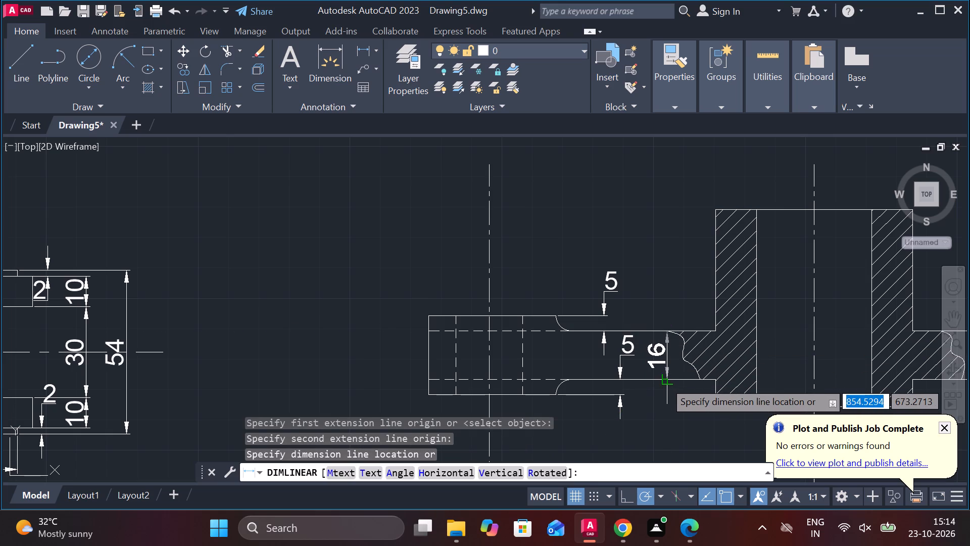
pyautogui.click(664, 381)
# Move the lower step dimension's text below the arm, clear of the arm-thickness dimension.
pyautogui.click(619, 370)
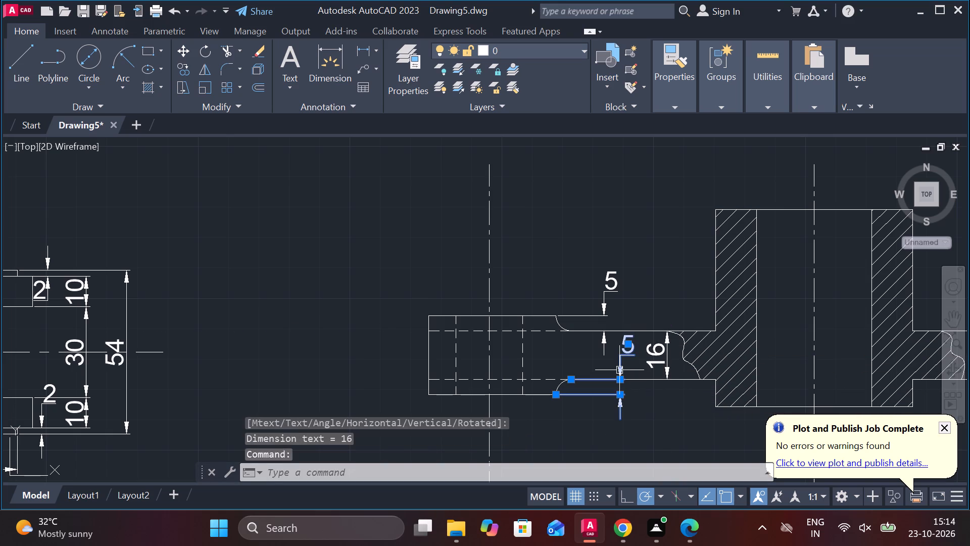
pyautogui.click(627, 343)
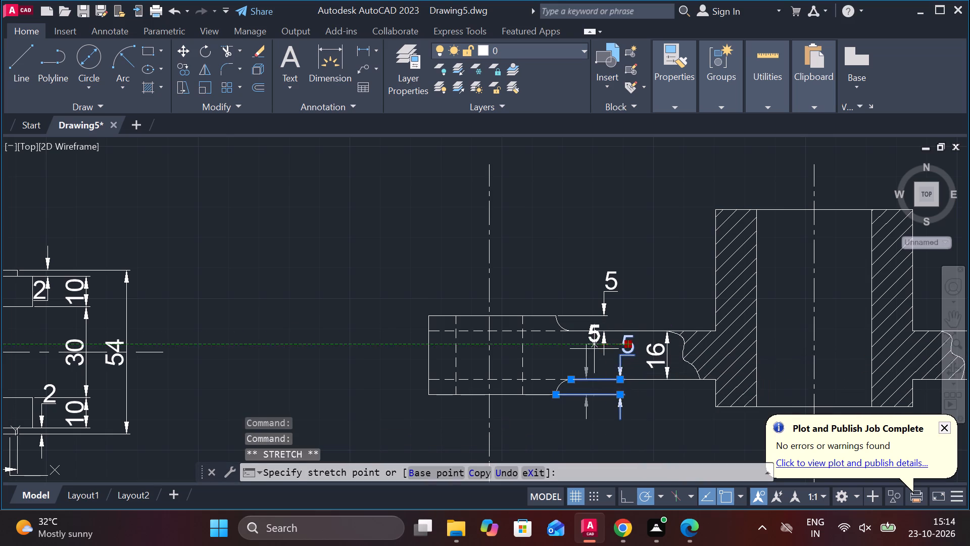
pyautogui.click(585, 415)
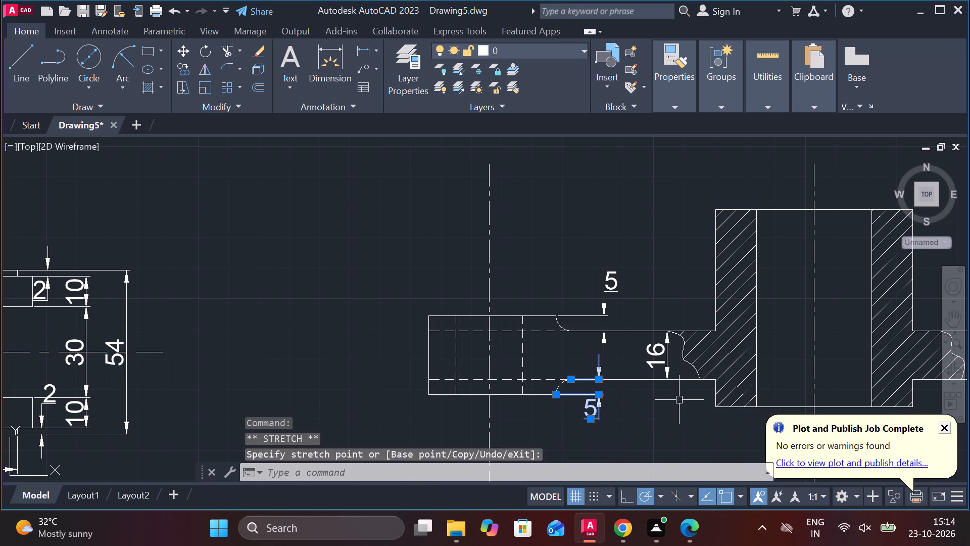
# Dimension the hub's full height, placing the dimension inside the bore in the second lever's upper view.
pyautogui.scroll(-2, 685, 387)
pyautogui.scroll(2, 858, 346)
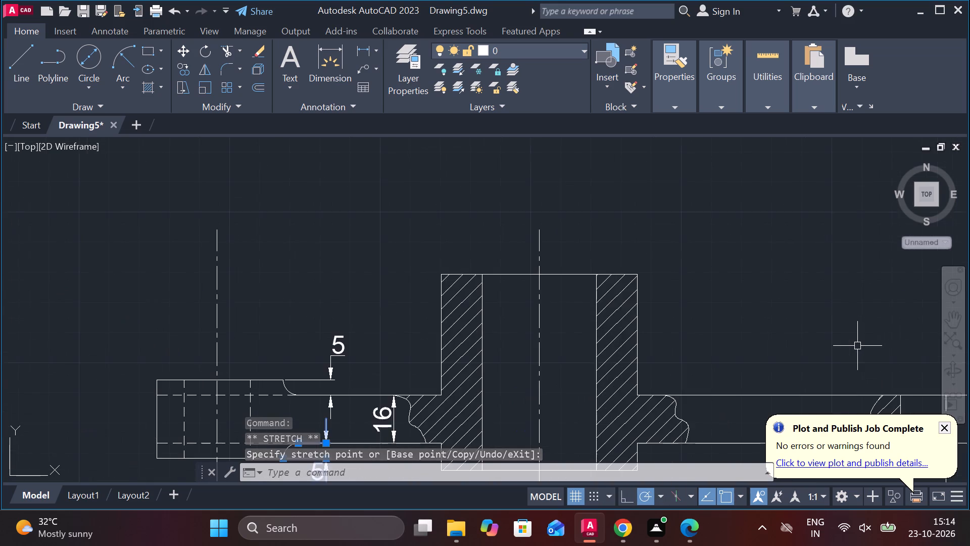
pyautogui.scroll(-1, 847, 346)
pyautogui.press('space')
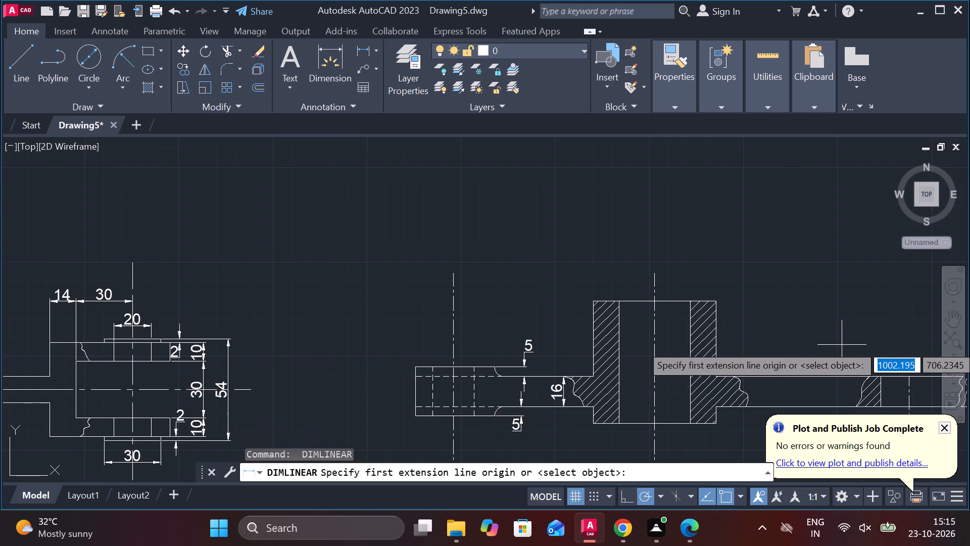
pyautogui.click(671, 304)
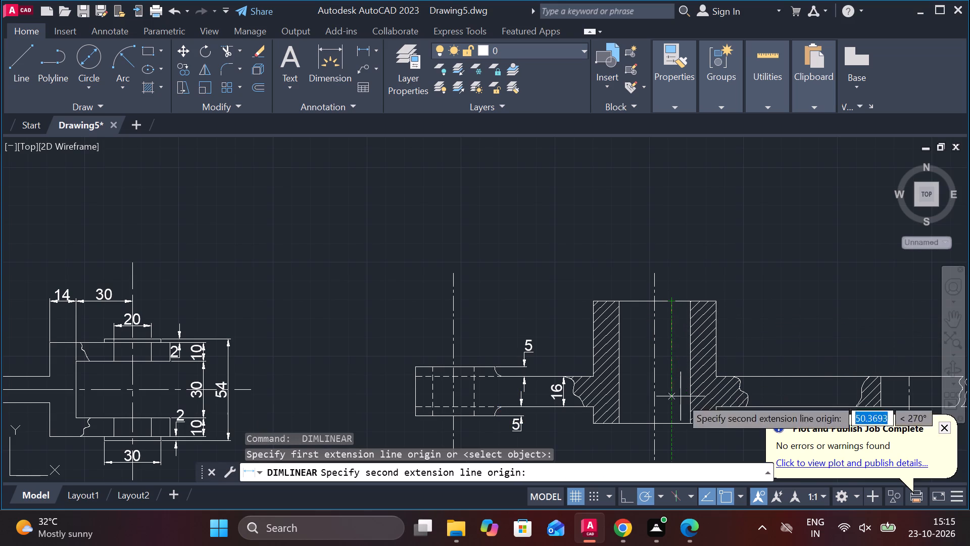
pyautogui.click(674, 420)
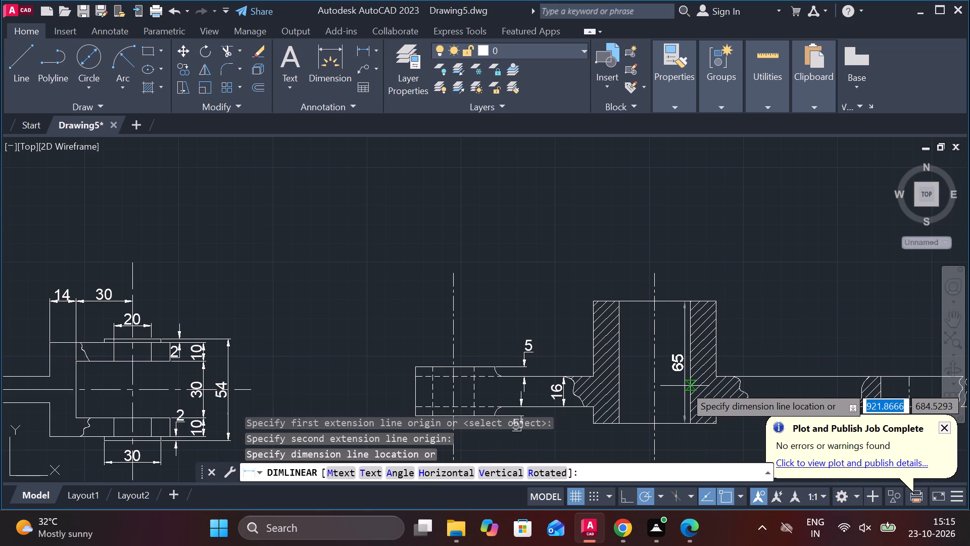
pyautogui.click(673, 389)
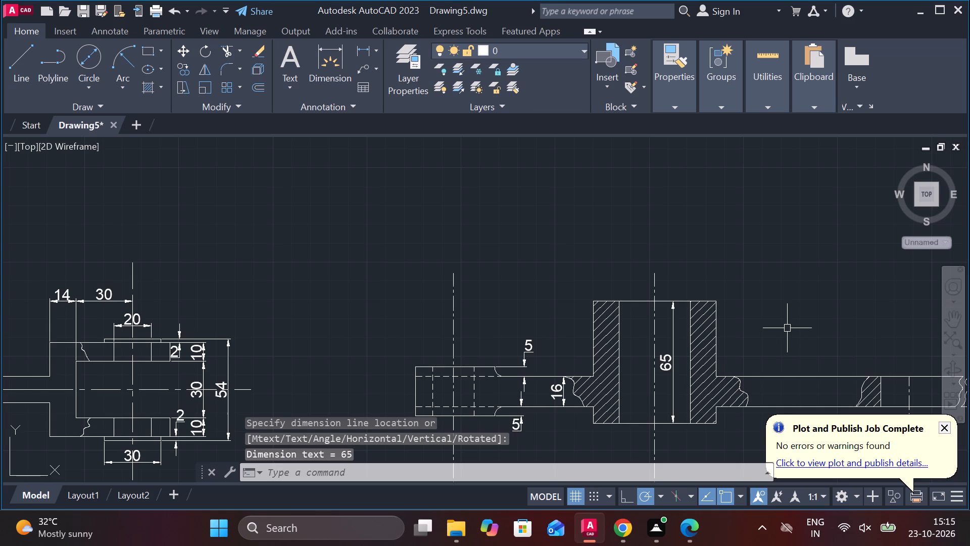
# Dimension the arm's thickness between the hub and the slotted end in the second lever's upper view.
pyautogui.scroll(-2, 805, 326)
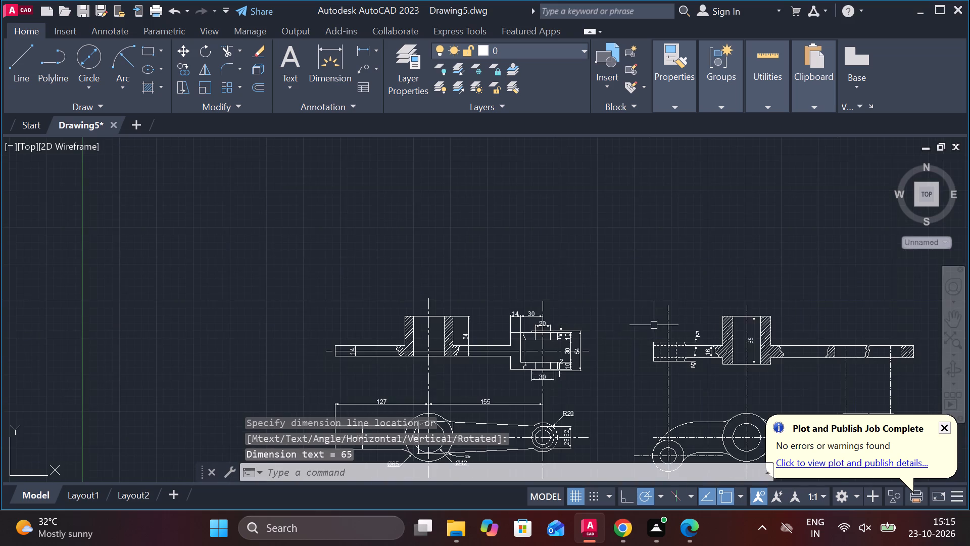
pyautogui.scroll(-1, 587, 293)
pyautogui.scroll(3, 740, 346)
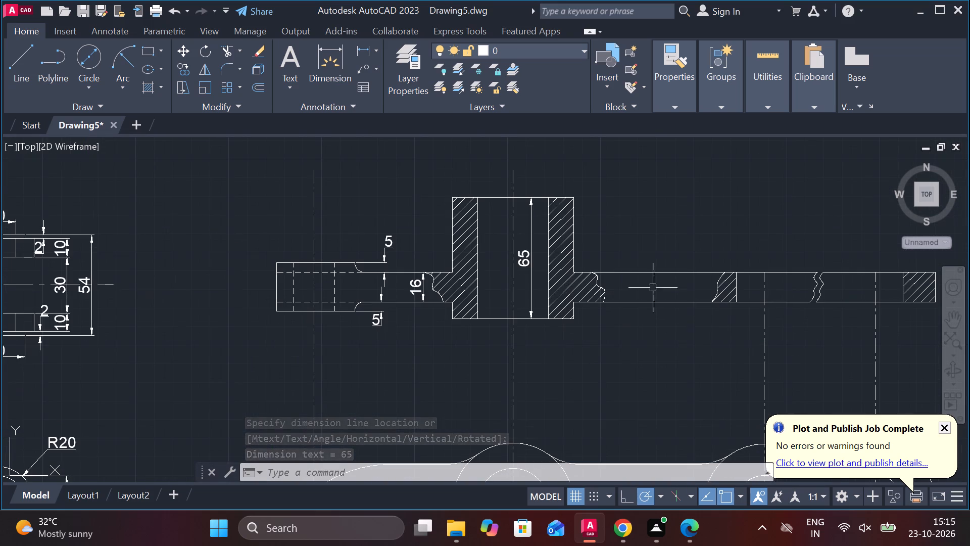
pyautogui.press('space')
pyautogui.click(663, 272)
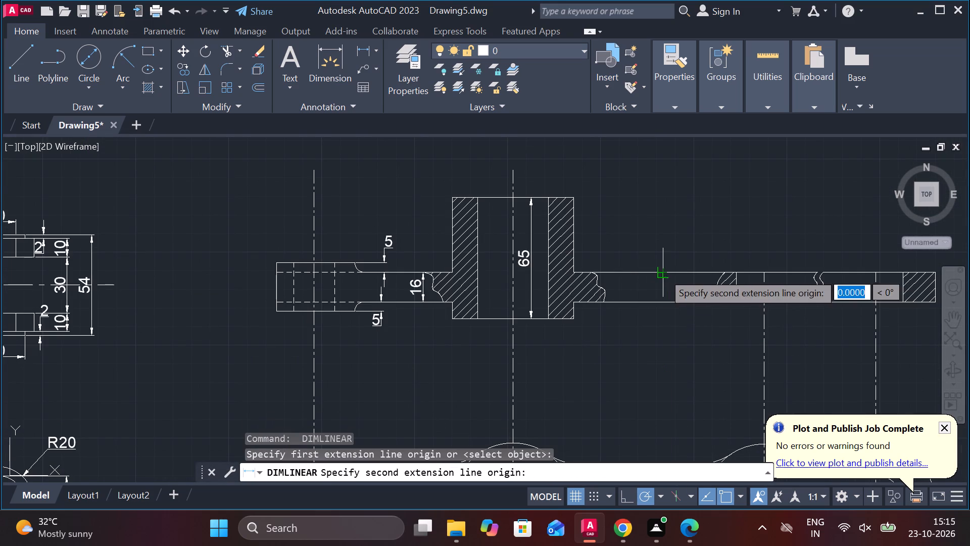
pyautogui.click(670, 302)
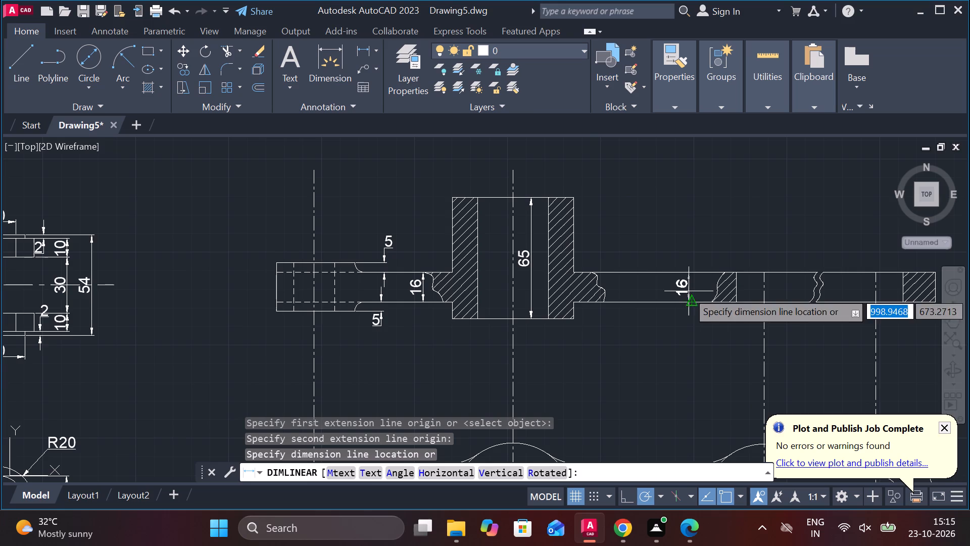
pyautogui.click(656, 290)
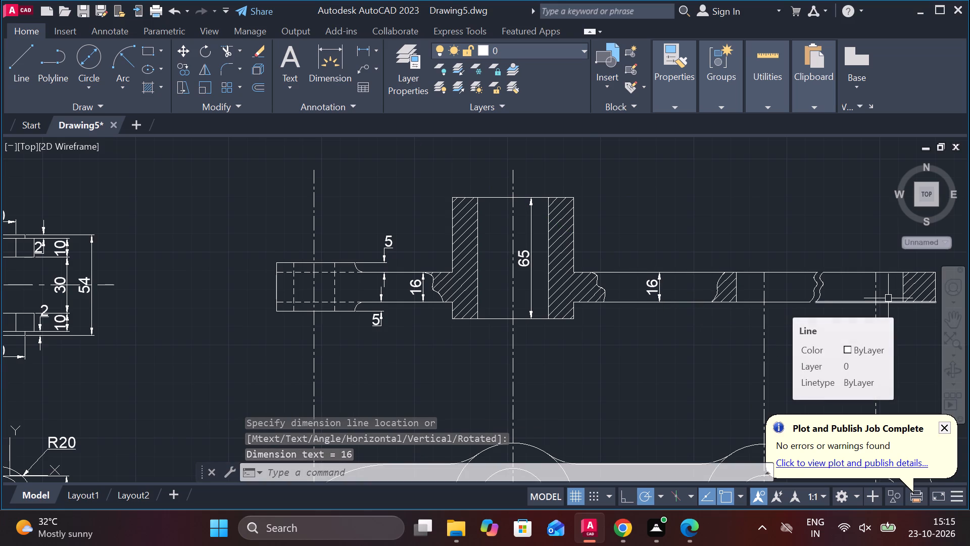
# Dimension the horizontal distance from the hub's centre to the slot's nearer arc centre, placed above the second lever's lower view.
pyautogui.scroll(-1, 622, 331)
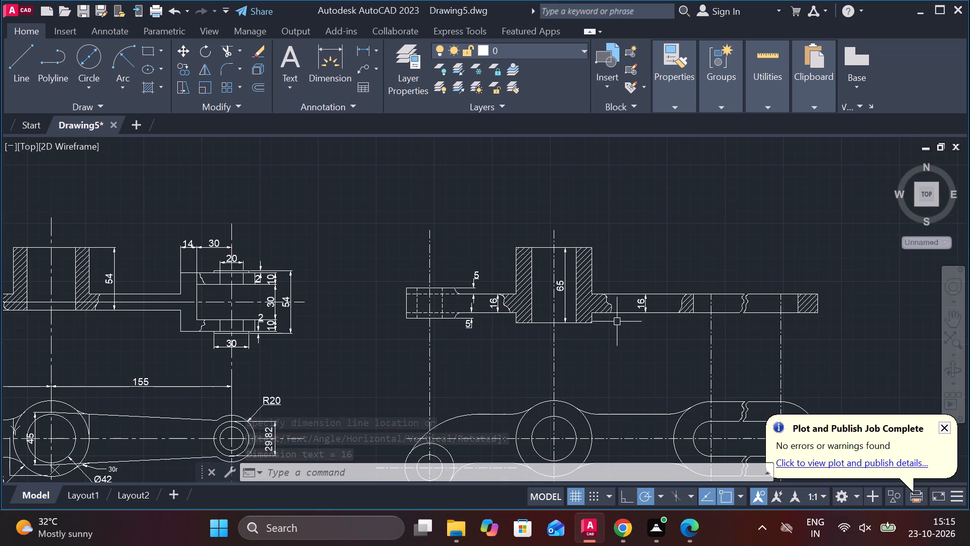
pyautogui.scroll(-2, 668, 231)
pyautogui.scroll(3, 647, 342)
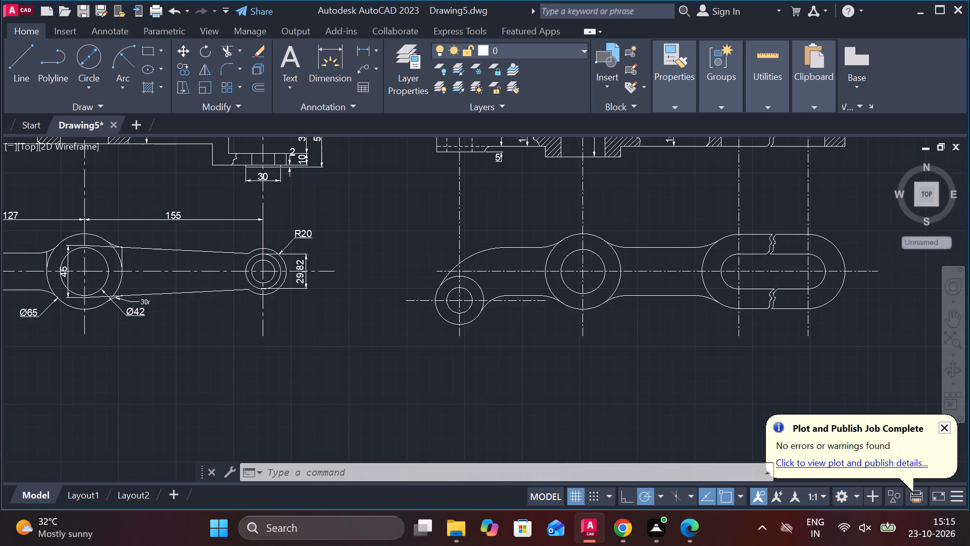
pyautogui.press('space')
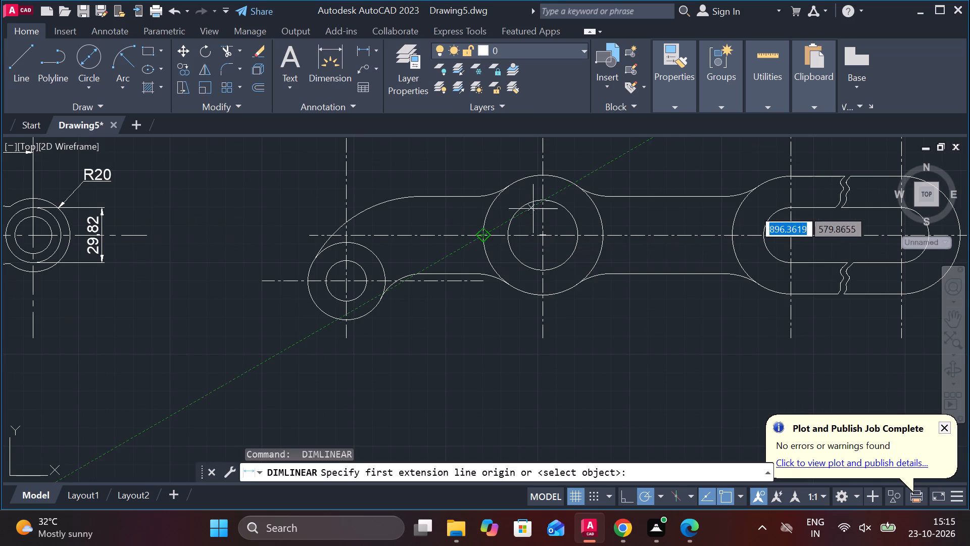
pyautogui.click(544, 173)
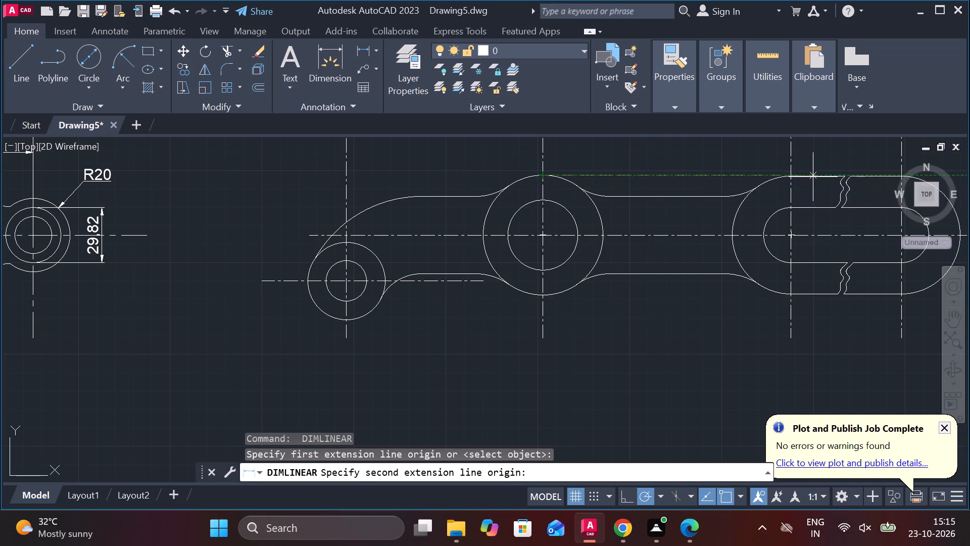
pyautogui.click(793, 177)
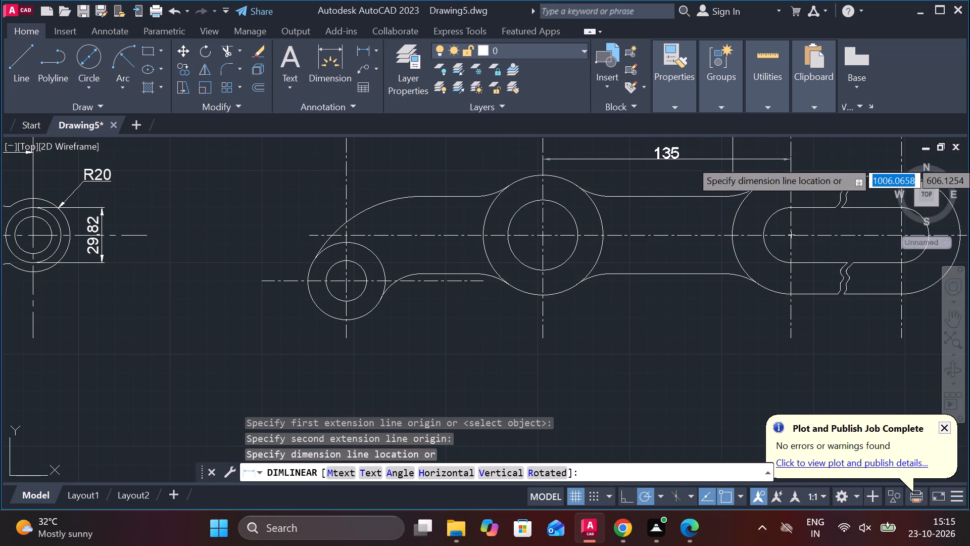
pyautogui.scroll(-2, 710, 253)
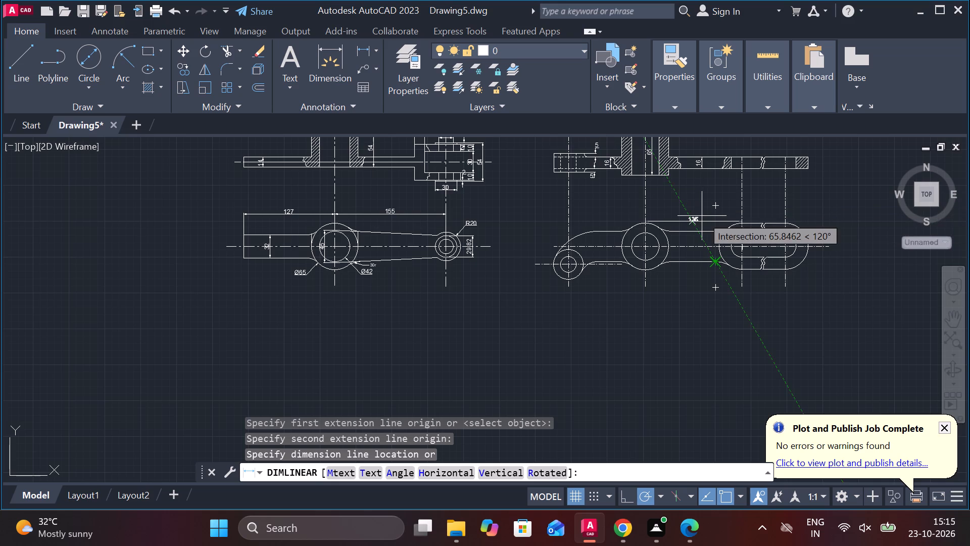
pyautogui.click(704, 211)
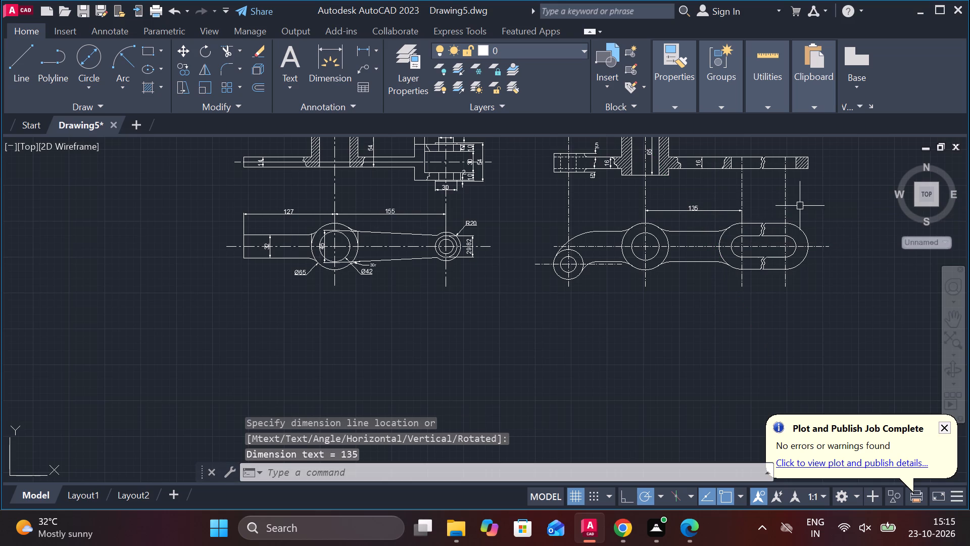
# Dimension the horizontal distance between the slot's two arc centres above the second lever's lower view, in line with the hub-to-slot dimension.
pyautogui.scroll(3, 757, 215)
pyautogui.press('space')
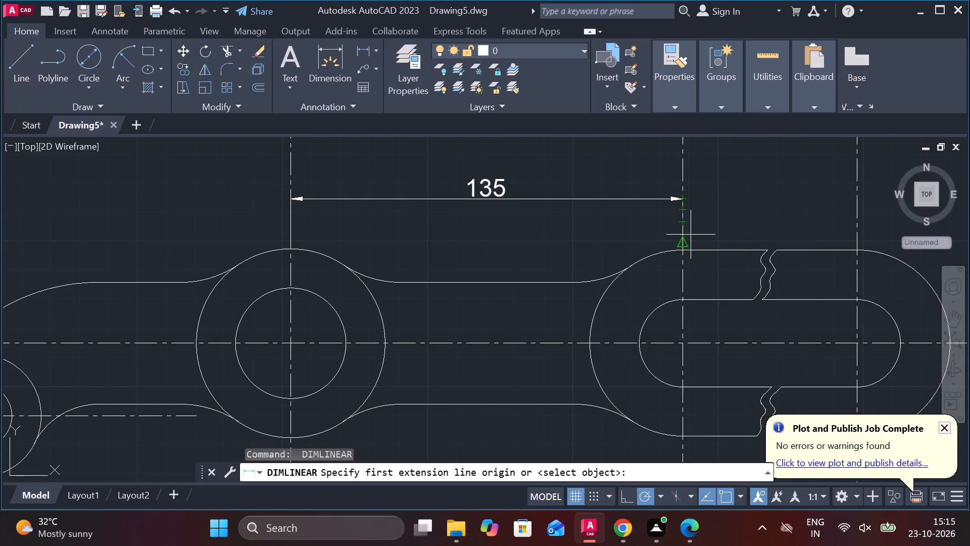
pyautogui.click(683, 251)
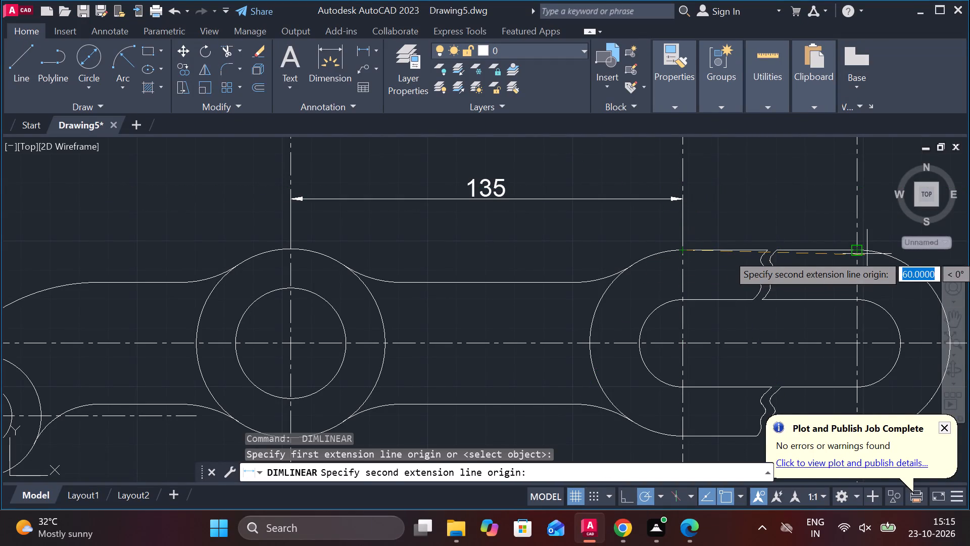
pyautogui.click(855, 251)
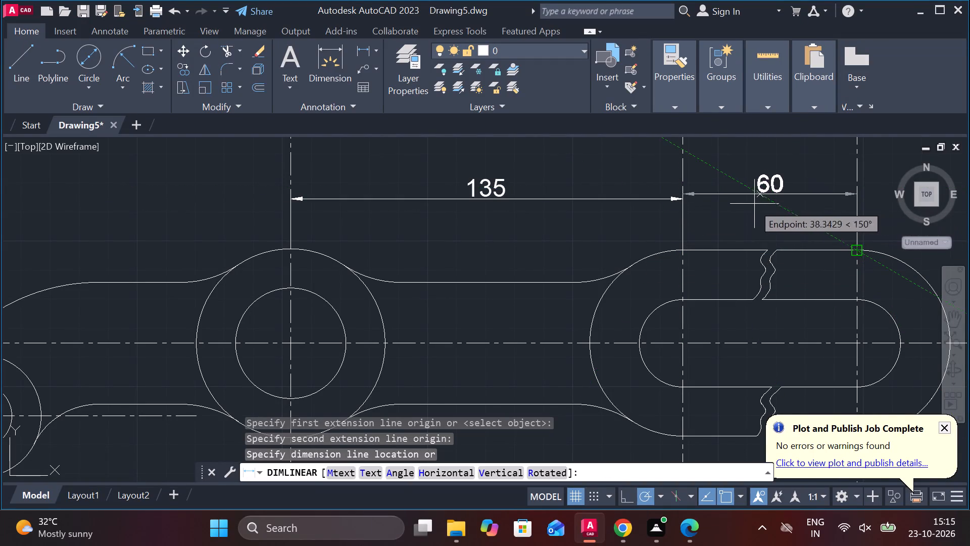
pyautogui.click(684, 201)
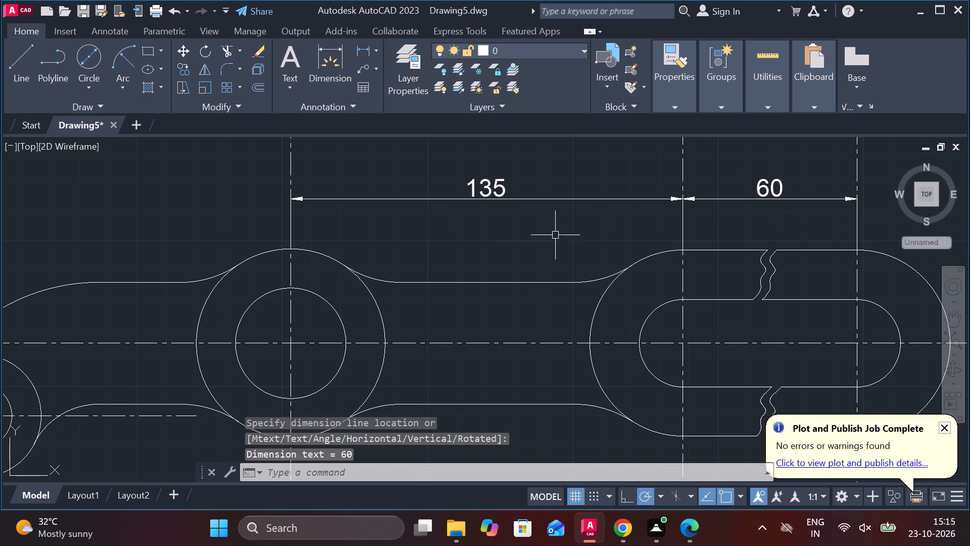
# Dimension the horizontal distance between the small end boss's centre and the hub's centre, placed above the second lever's lower view.
pyautogui.press('space')
pyautogui.scroll(-3, 289, 288)
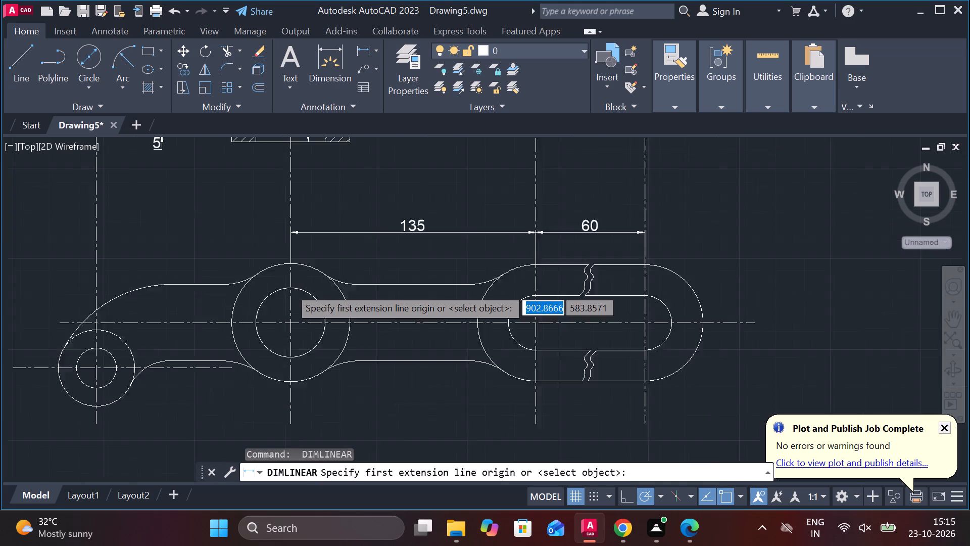
pyautogui.click(289, 301)
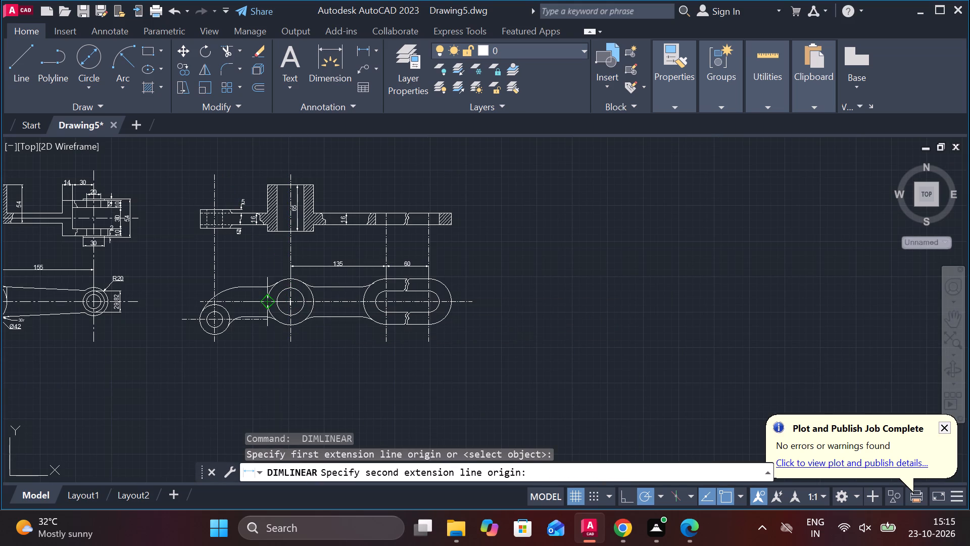
pyautogui.scroll(3, 216, 310)
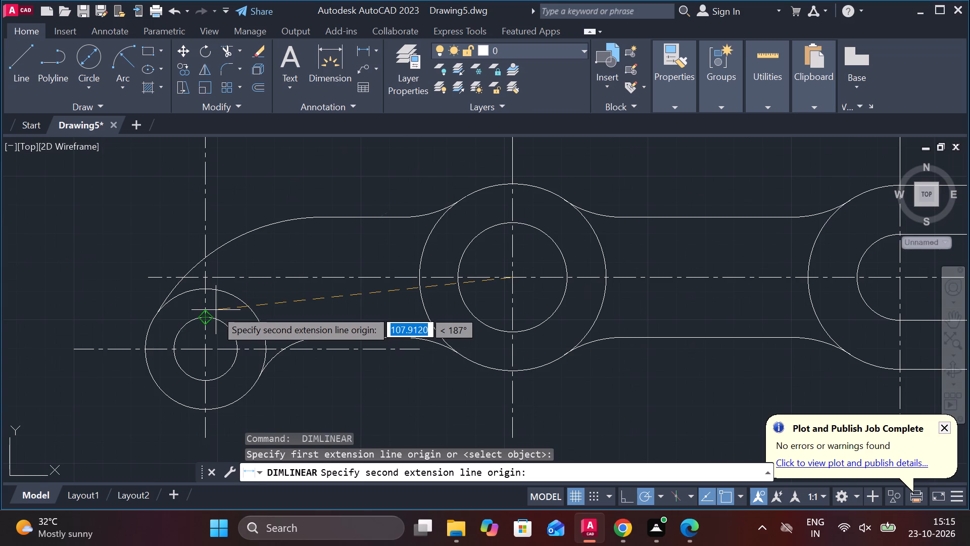
pyautogui.click(205, 279)
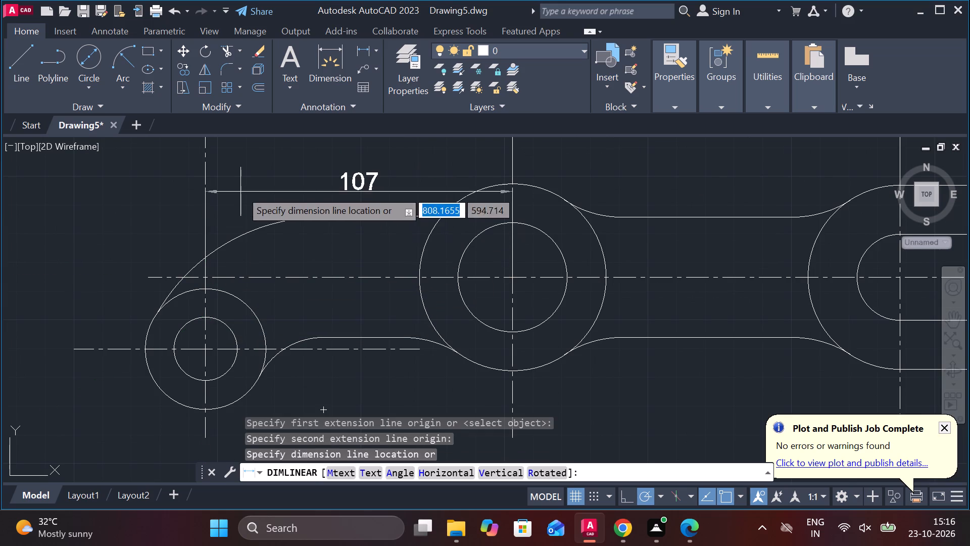
pyautogui.scroll(-3, 386, 167)
pyautogui.scroll(-2, 450, 276)
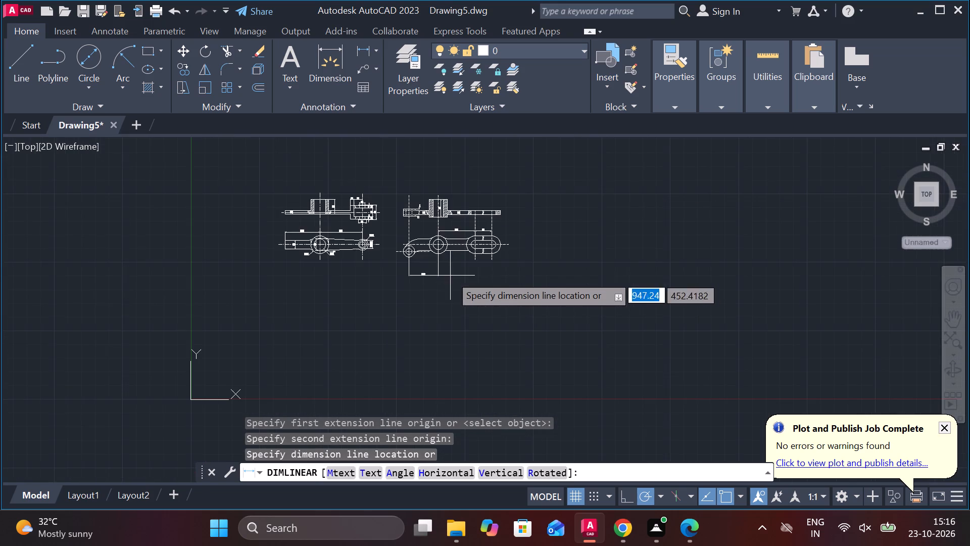
pyautogui.scroll(3, 435, 224)
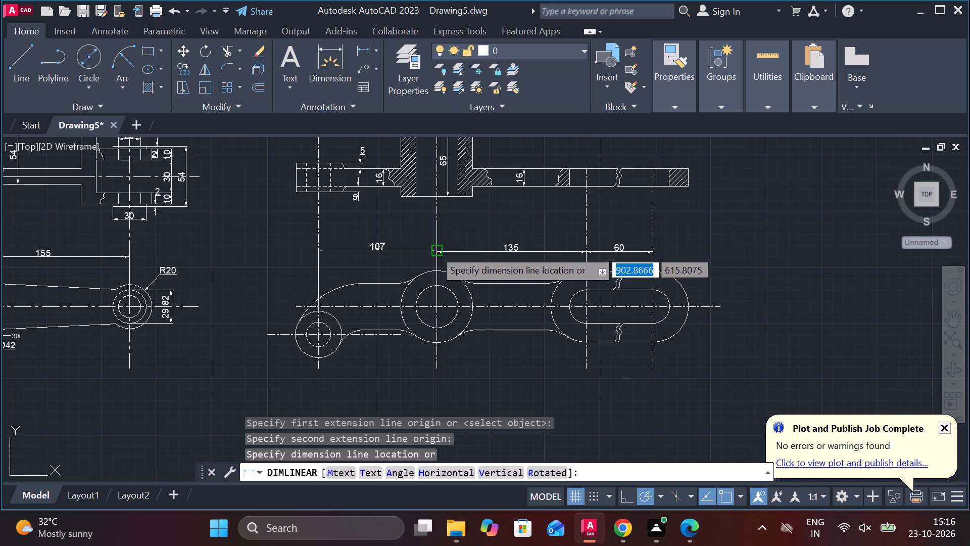
pyautogui.click(434, 250)
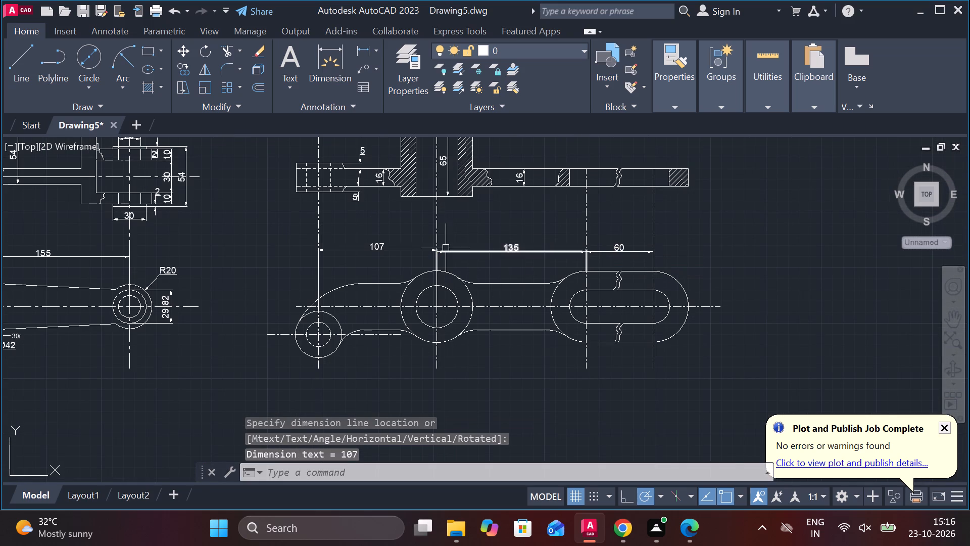
# Shift the boss-to-hub dimension line so it lines up with the adjacent hub-to-slot dimension line.
pyautogui.scroll(3, 446, 248)
pyautogui.click(374, 253)
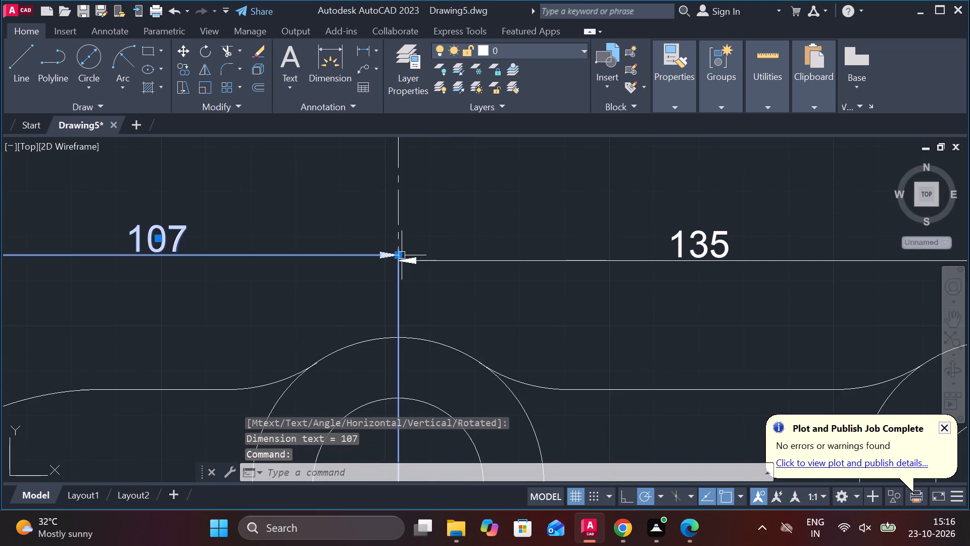
pyautogui.click(396, 255)
pyautogui.click(396, 264)
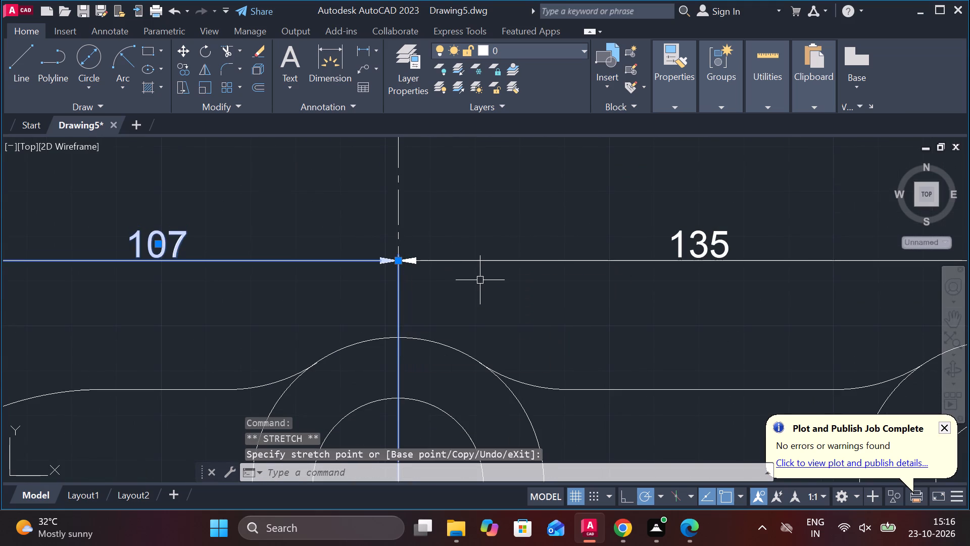
pyautogui.scroll(-2, 480, 281)
pyautogui.press('Escape')
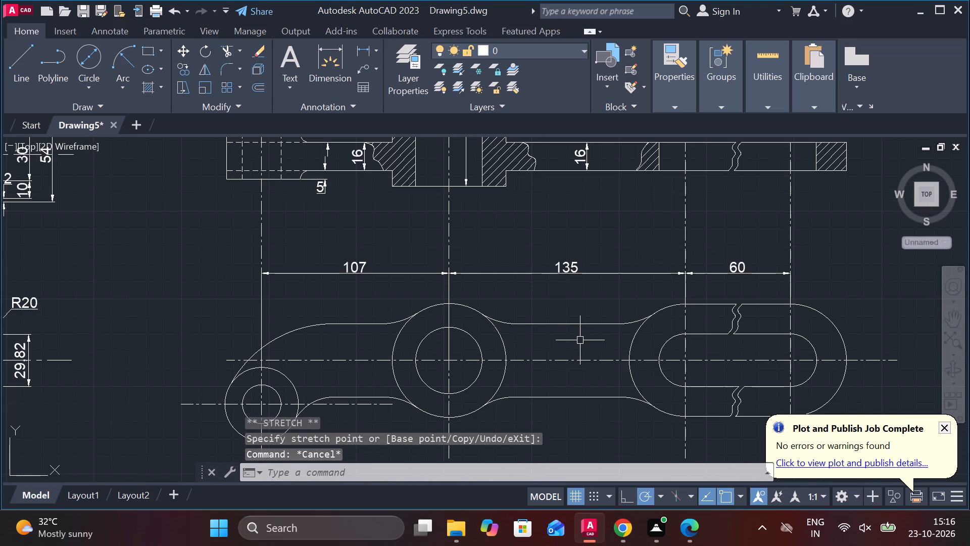
# Add diameter dimensions to the small end boss's bore and outer circle, with their texts outside the boss in the second lever's lower view.
pyautogui.click(379, 49)
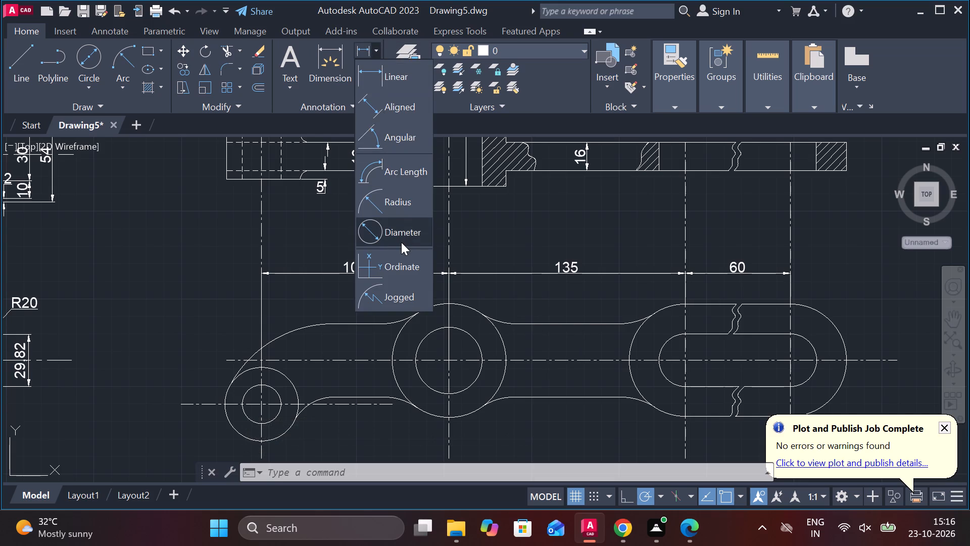
pyautogui.click(405, 236)
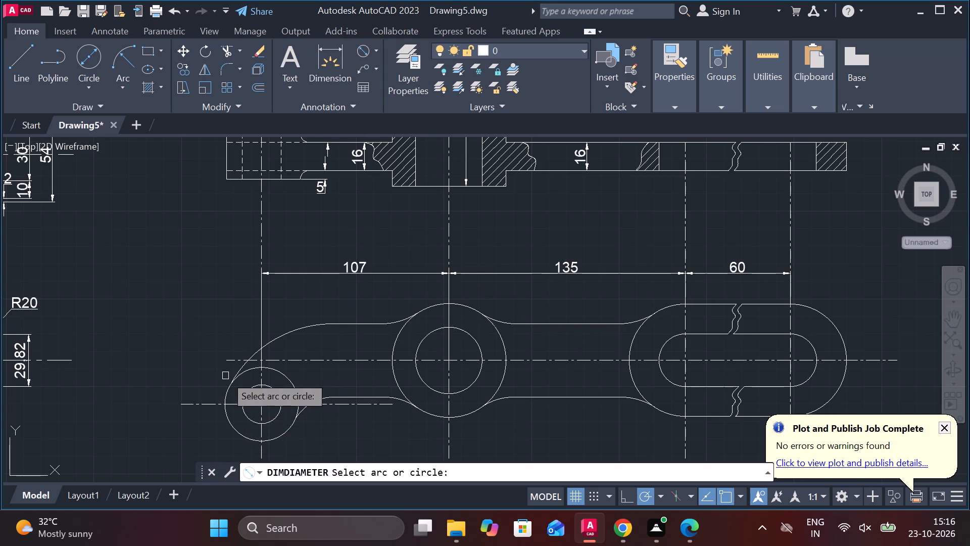
pyautogui.click(251, 388)
pyautogui.click(200, 347)
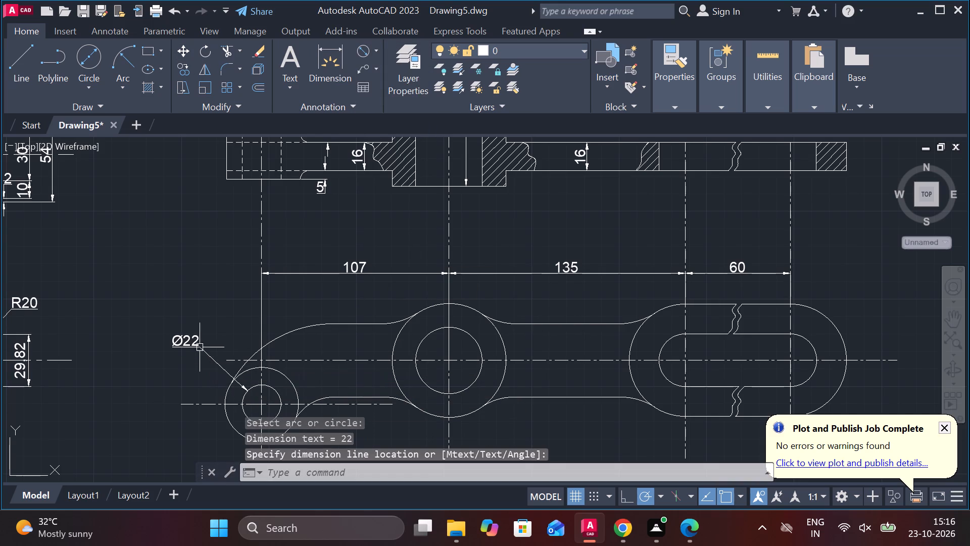
pyautogui.press('space')
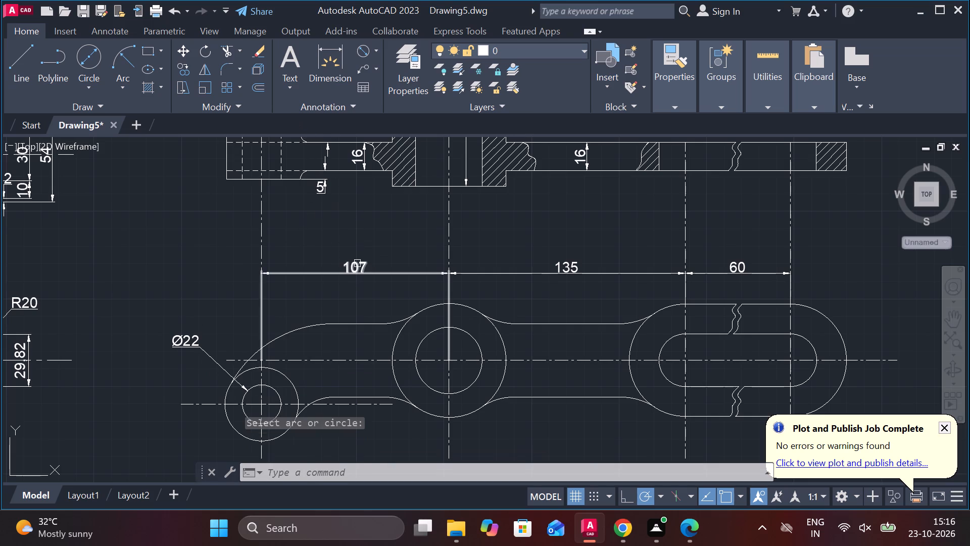
pyautogui.click(234, 430)
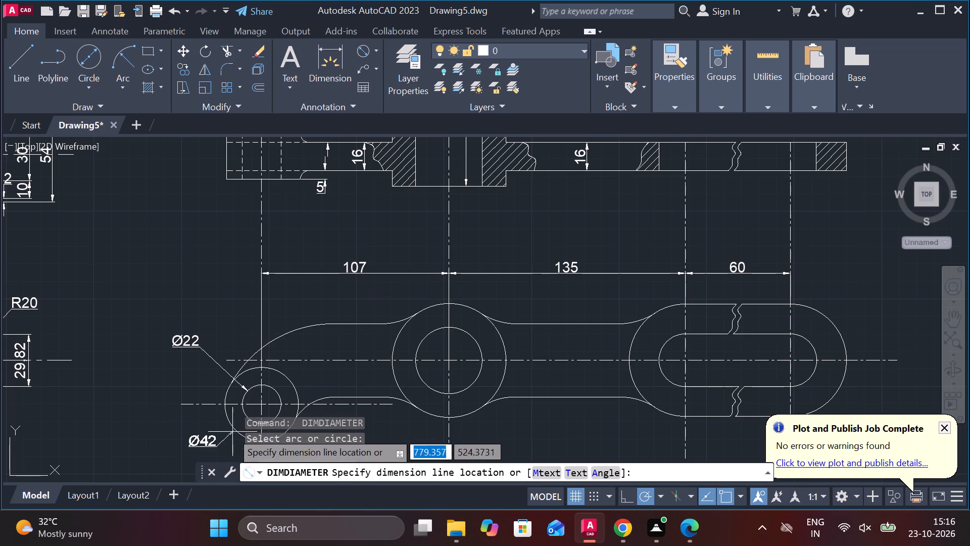
pyautogui.click(197, 449)
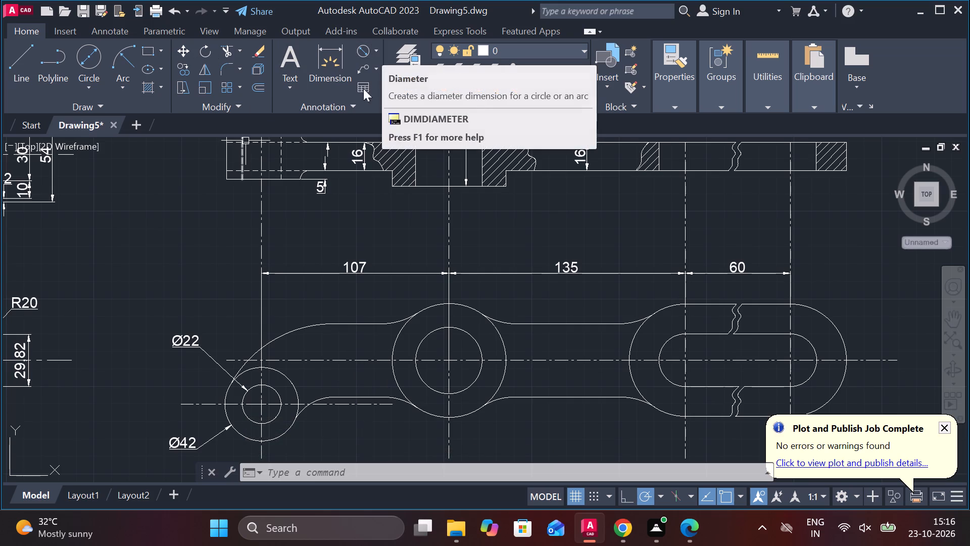
# Add a multileader reading 67 from the arm's curved upper edge near the small boss, with its text below the arm.
pyautogui.click(364, 68)
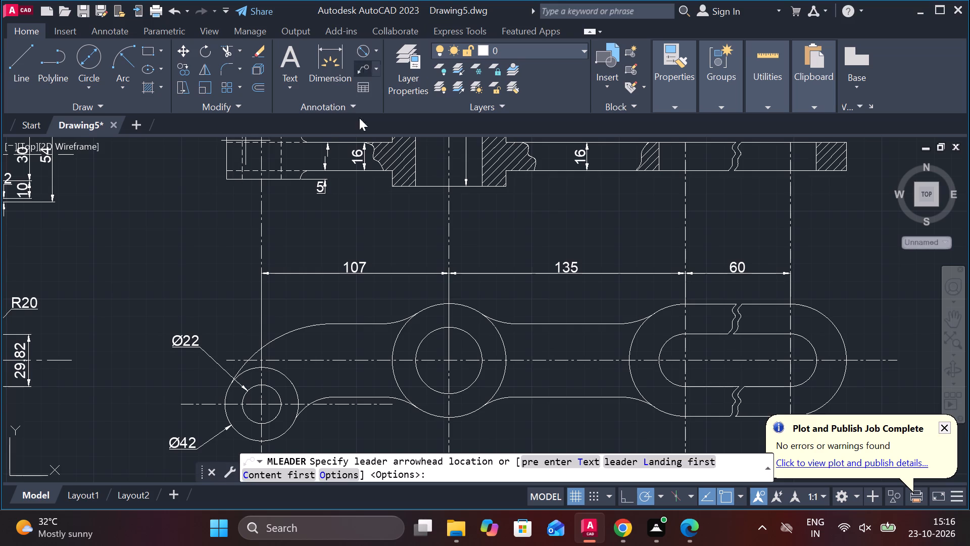
pyautogui.click(281, 337)
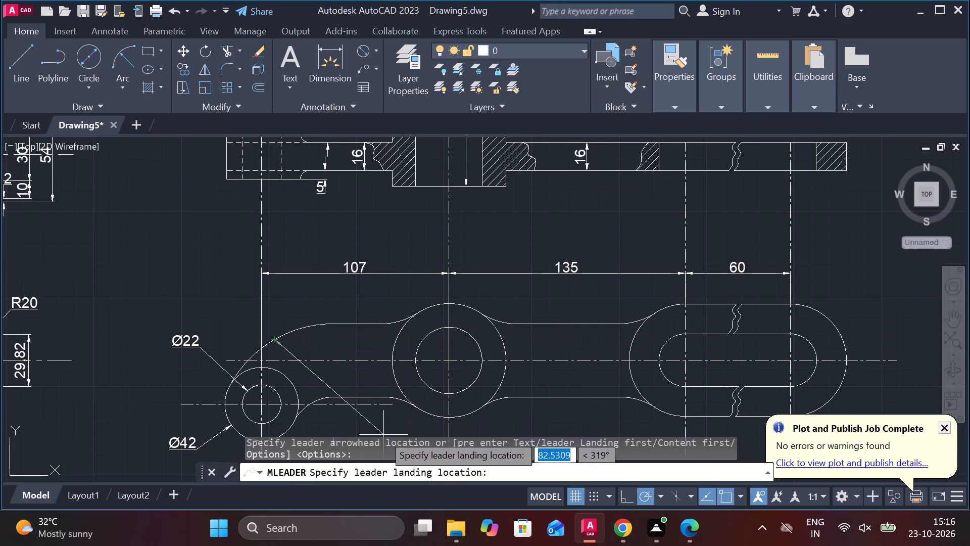
pyautogui.scroll(-2, 372, 413)
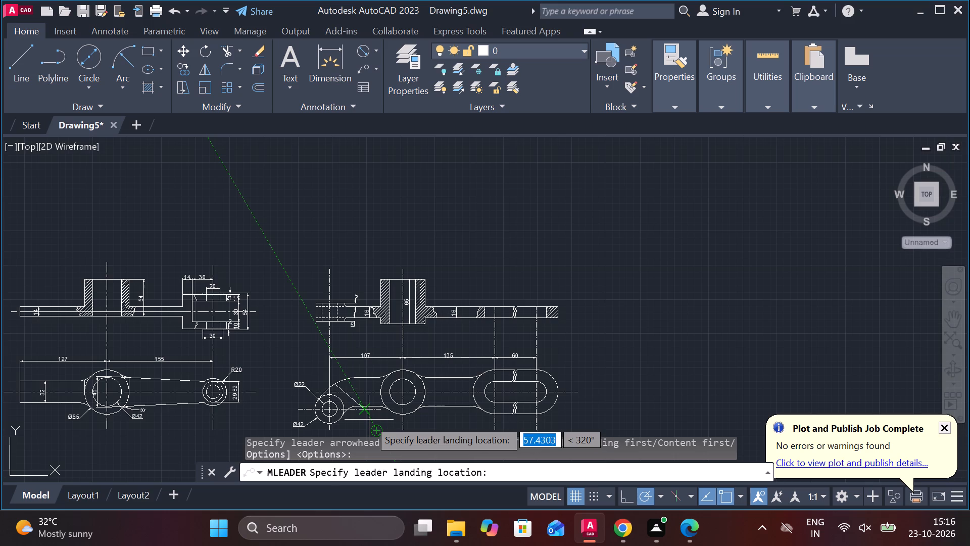
pyautogui.scroll(-2, 369, 420)
pyautogui.scroll(4, 369, 420)
pyautogui.scroll(-3, 369, 420)
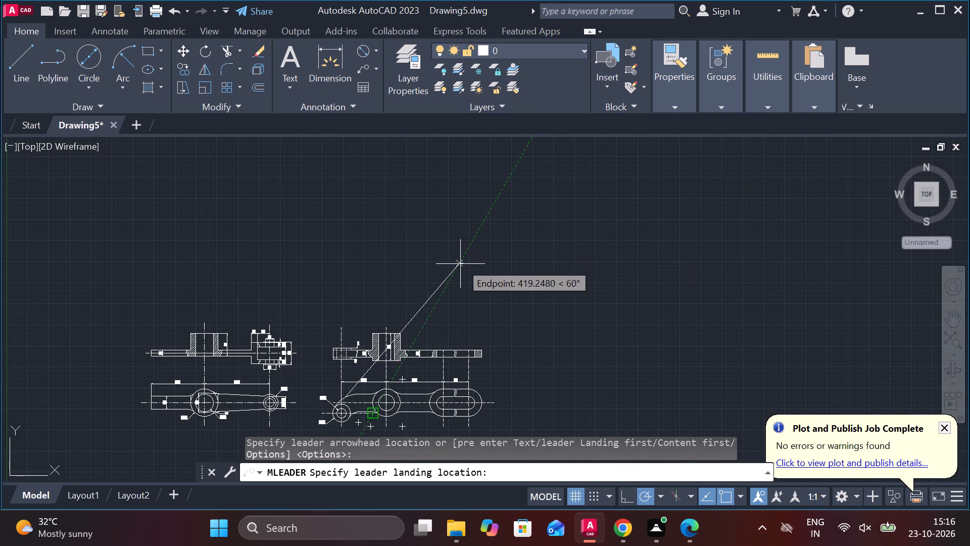
pyautogui.scroll(-4, 460, 267)
pyautogui.scroll(5, 457, 327)
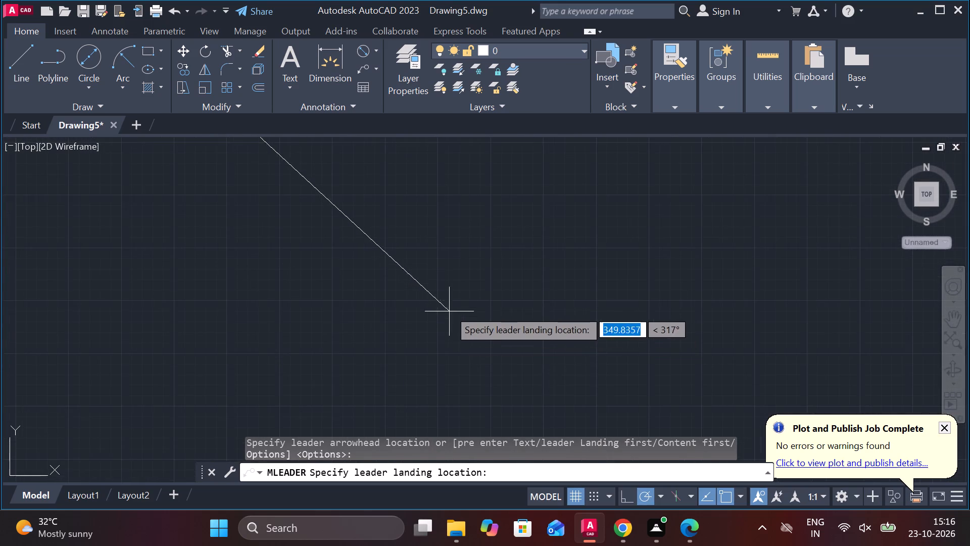
pyautogui.scroll(-4, 442, 296)
pyautogui.scroll(4, 421, 275)
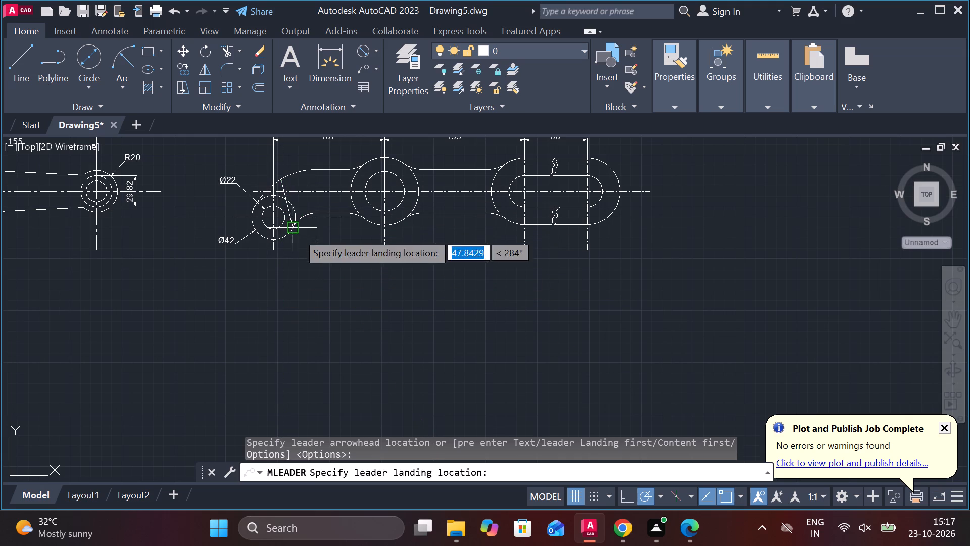
pyautogui.click(350, 254)
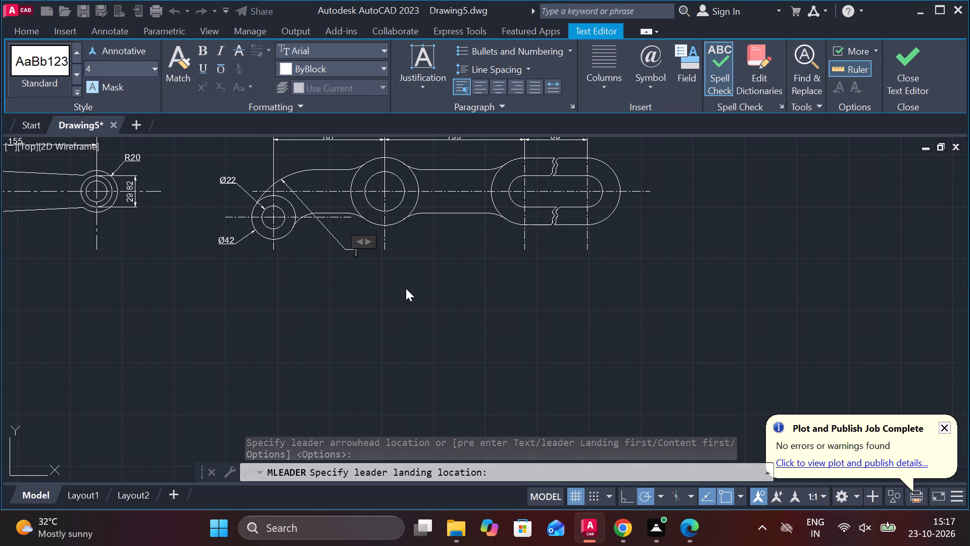
pyautogui.write('67')
pyautogui.press('Return')
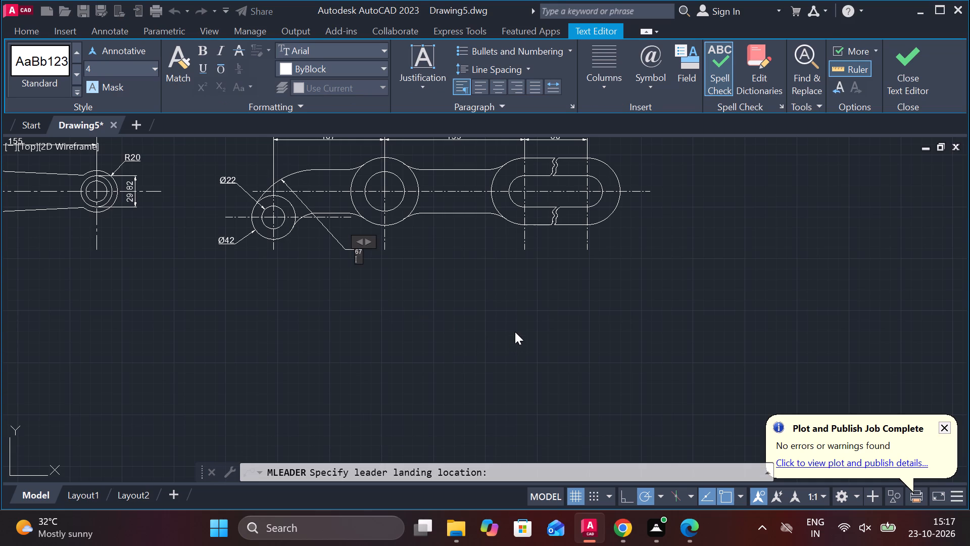
pyautogui.press('BackSpace')
pyautogui.press('Escape')
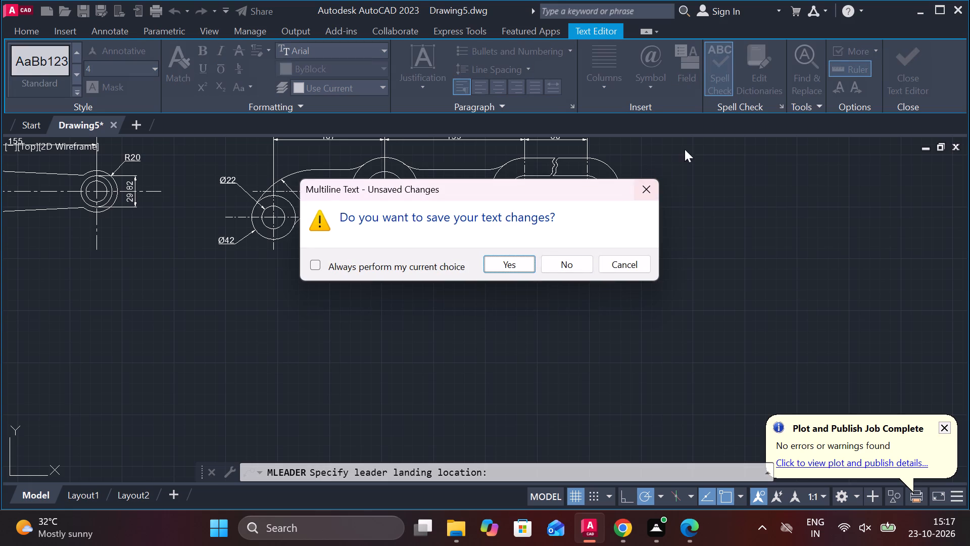
pyautogui.click(650, 182)
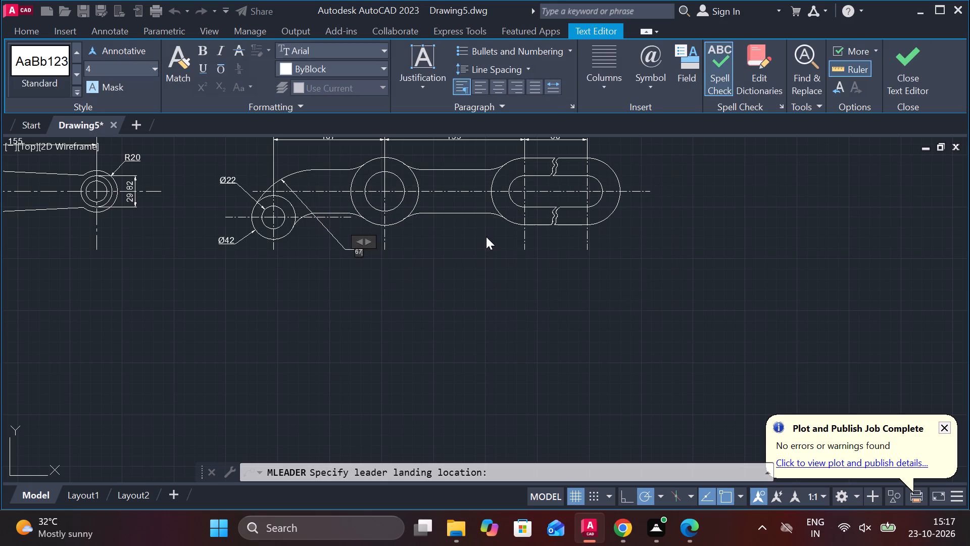
pyautogui.scroll(2, 431, 249)
pyautogui.click(407, 251)
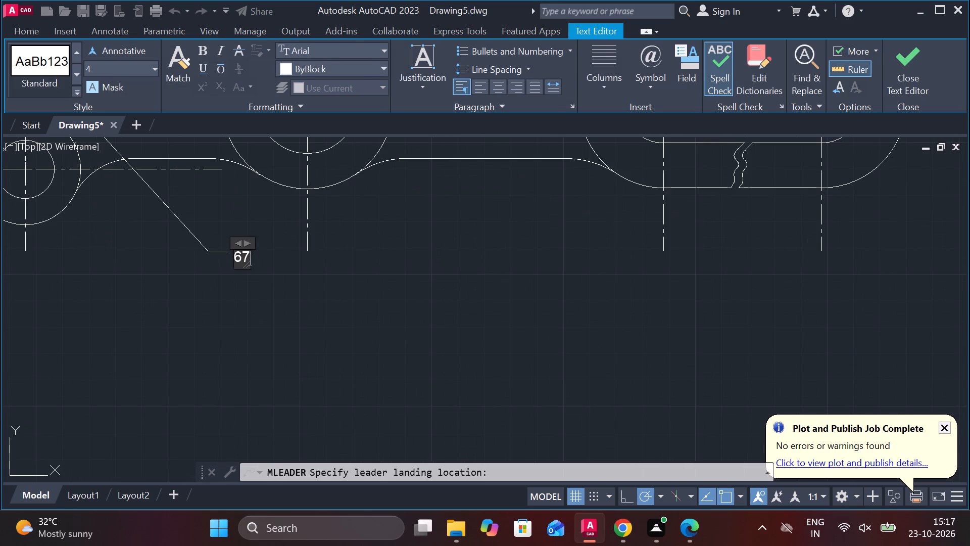
pyautogui.scroll(-3, 389, 257)
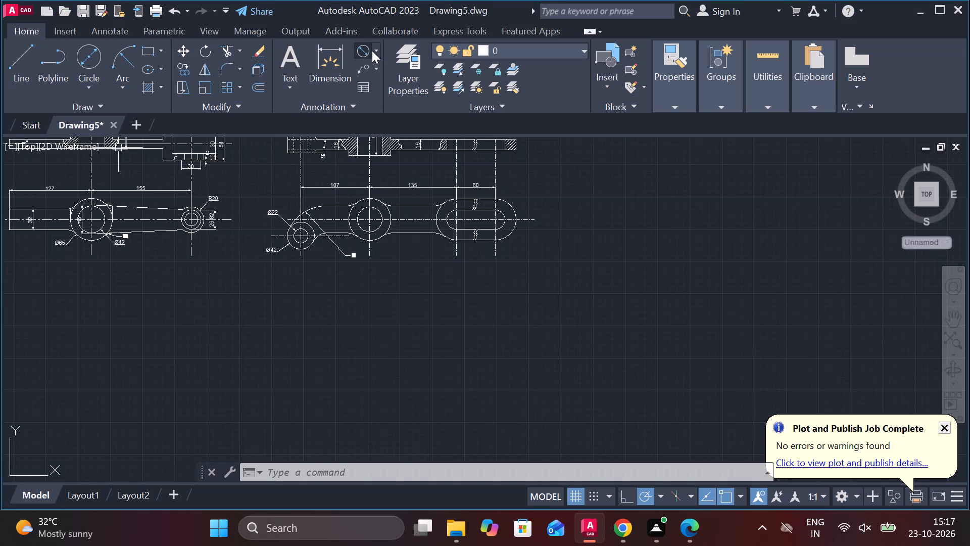
# Add a multileader reading 25 from the arm's lower fillet beside the small end boss, with its text below the arm.
pyautogui.click(367, 68)
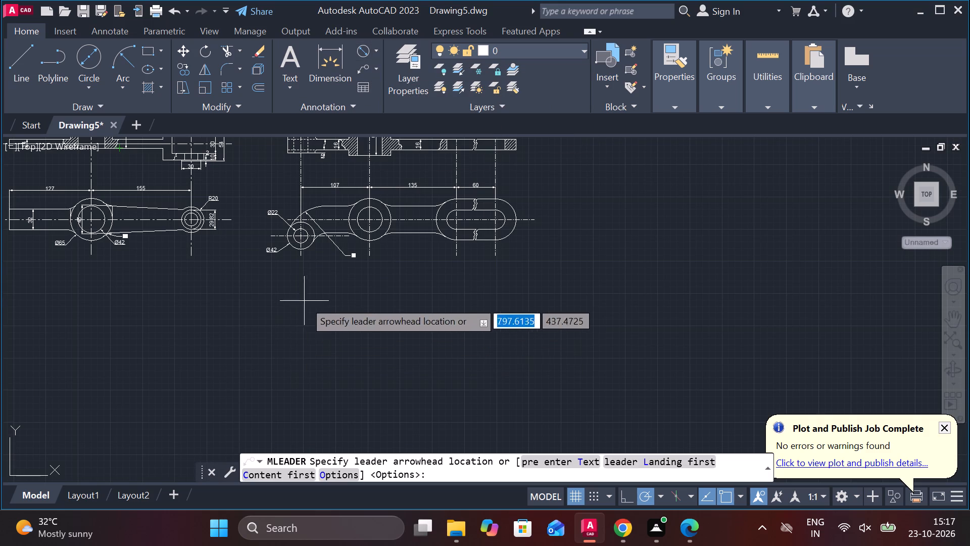
pyautogui.scroll(3, 334, 284)
pyautogui.scroll(-3, 330, 267)
pyautogui.scroll(2, 320, 213)
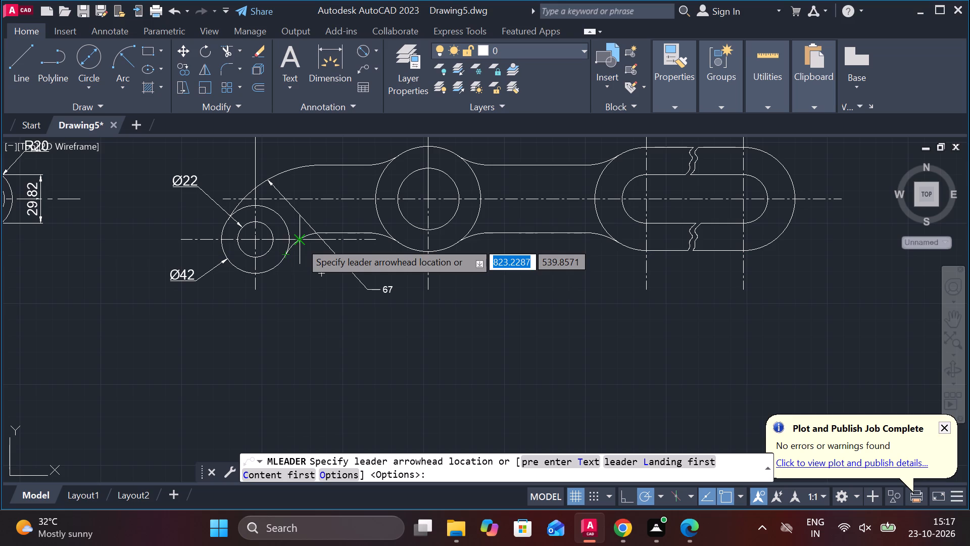
pyautogui.scroll(3, 297, 246)
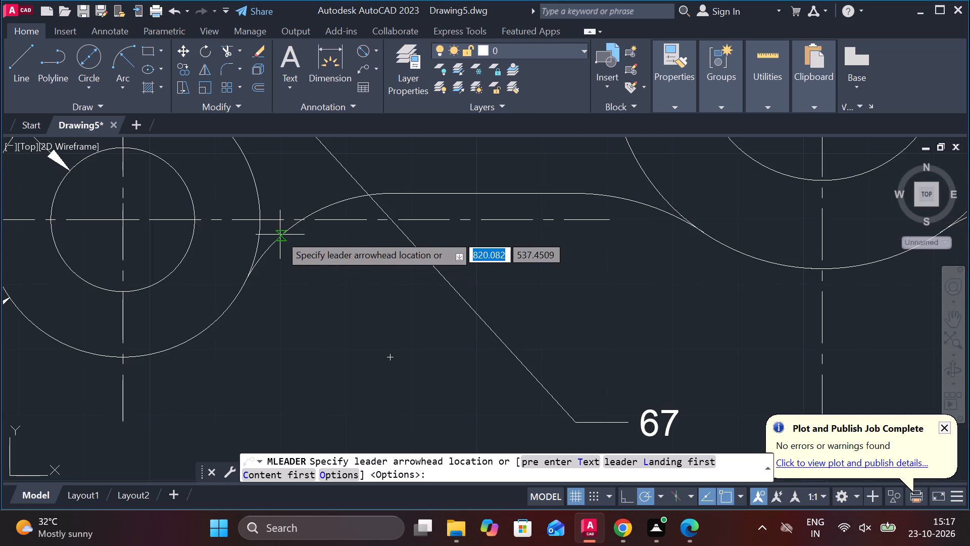
pyautogui.click(280, 235)
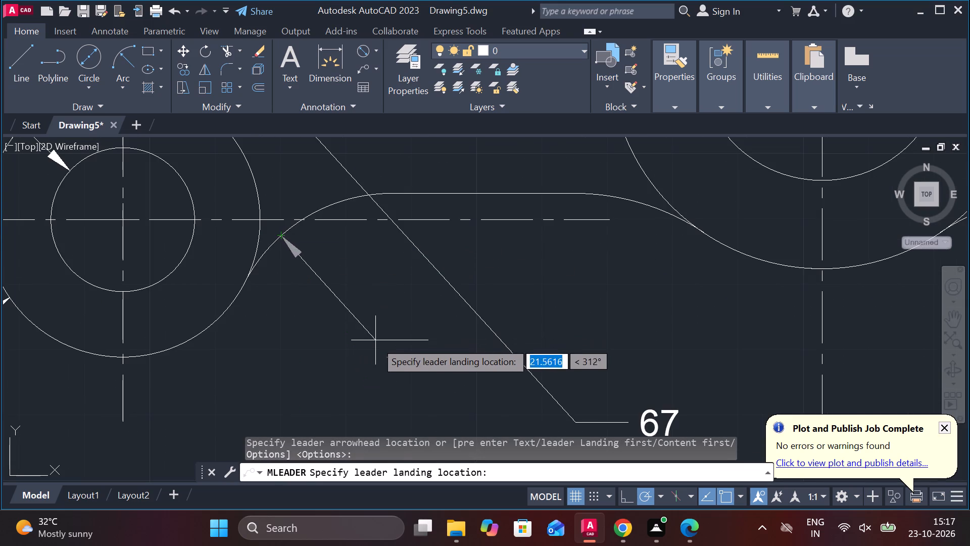
pyautogui.click(438, 393)
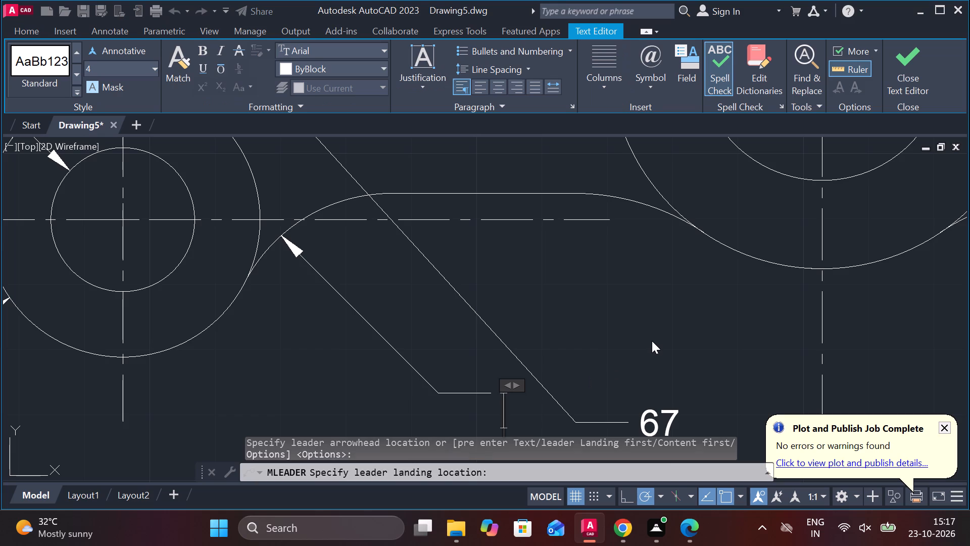
pyautogui.press('2')
pyautogui.press('5')
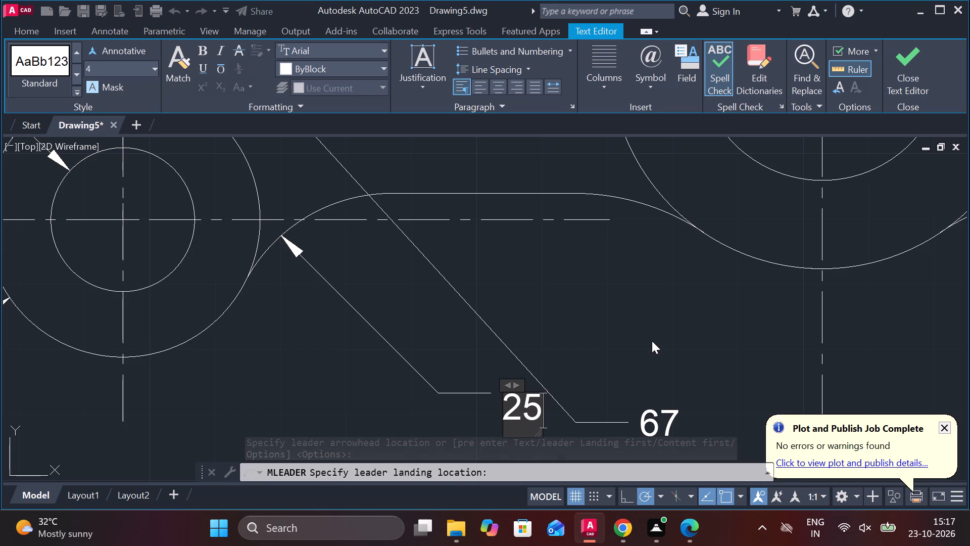
pyautogui.click(652, 328)
pyautogui.scroll(-2, 719, 333)
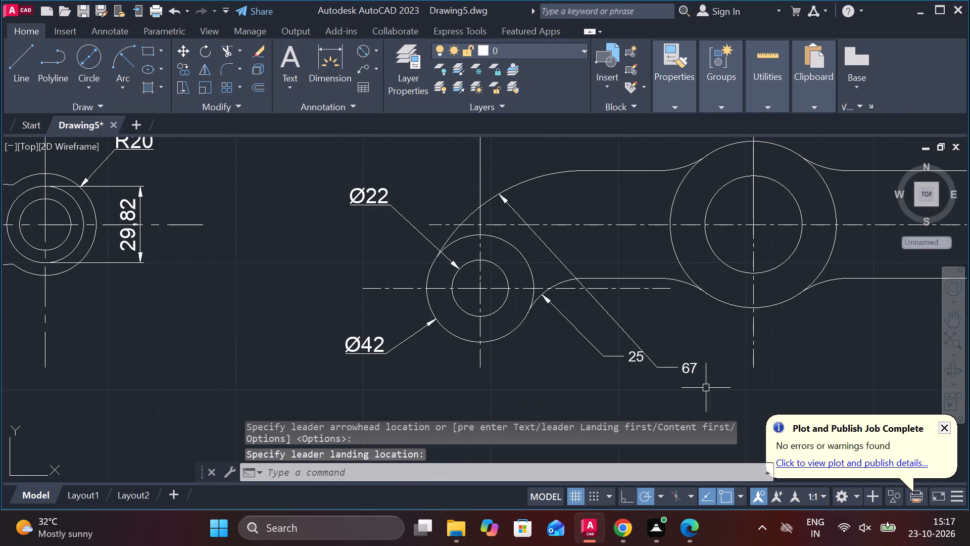
# Reposition the 25 leader's text close below the fillet, between the small boss and the 67 leader line.
pyautogui.click(634, 355)
pyautogui.click(630, 349)
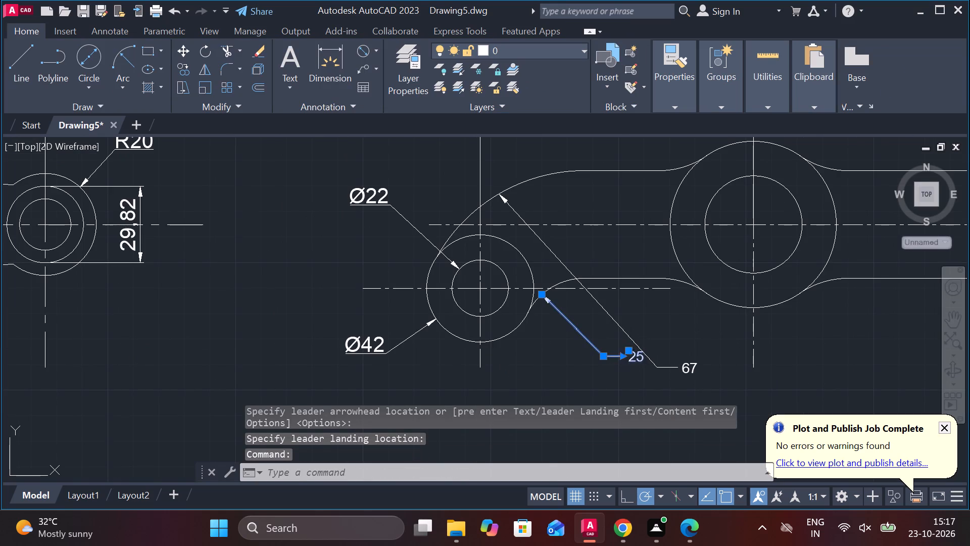
pyautogui.click(602, 382)
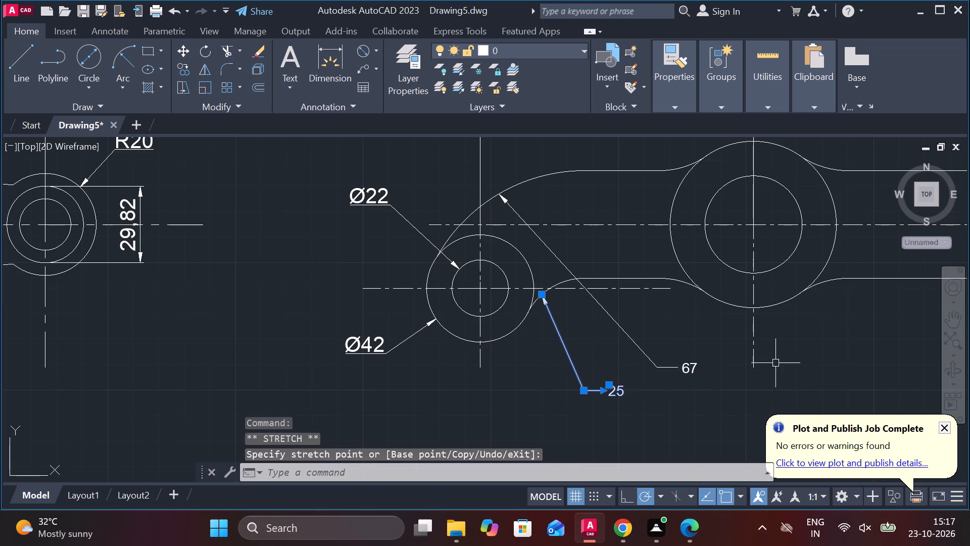
pyautogui.click(612, 388)
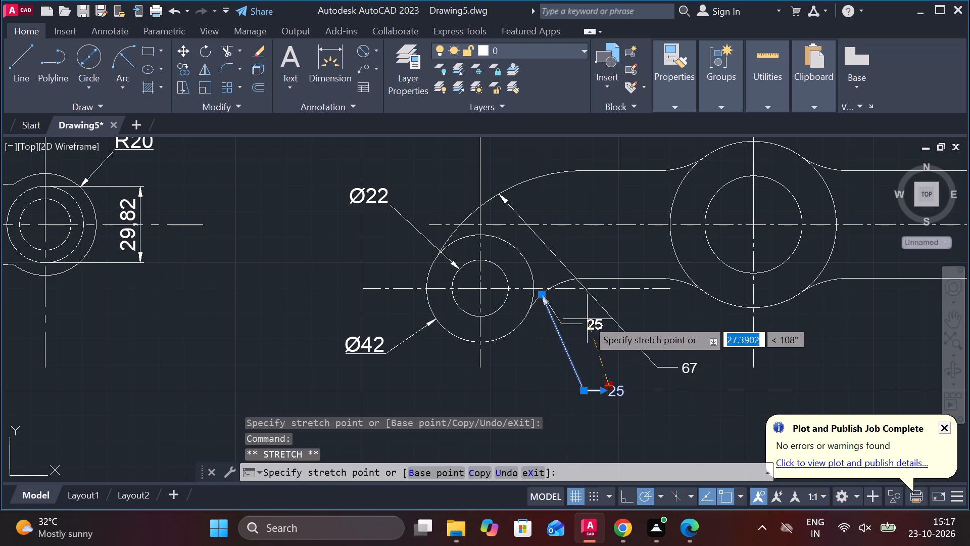
pyautogui.click(588, 322)
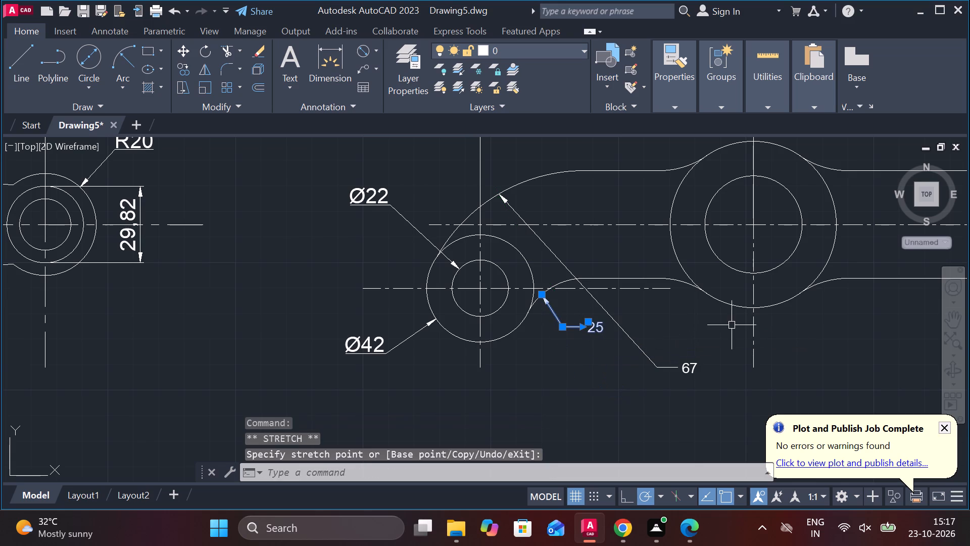
pyautogui.scroll(-2, 732, 325)
pyautogui.scroll(2, 803, 307)
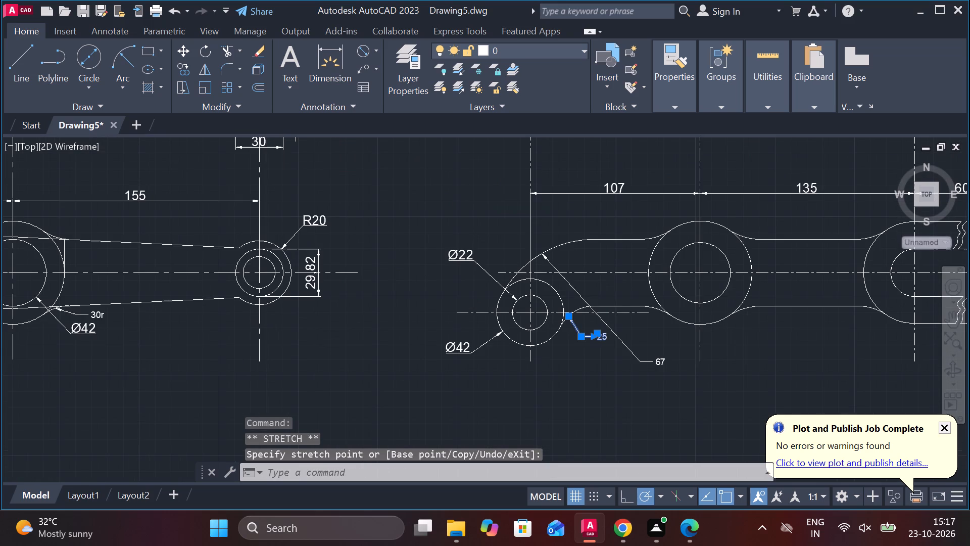
pyautogui.press('Escape')
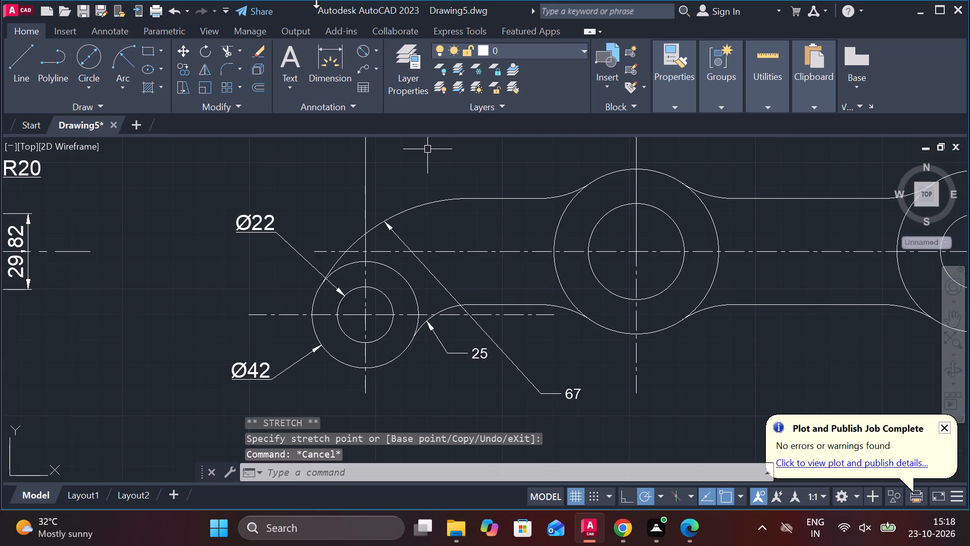
# Dimension the vertical distance between the hub's and small boss's horizontal centre lines, placing it on the arm between them.
pyautogui.click(377, 54)
pyautogui.click(377, 64)
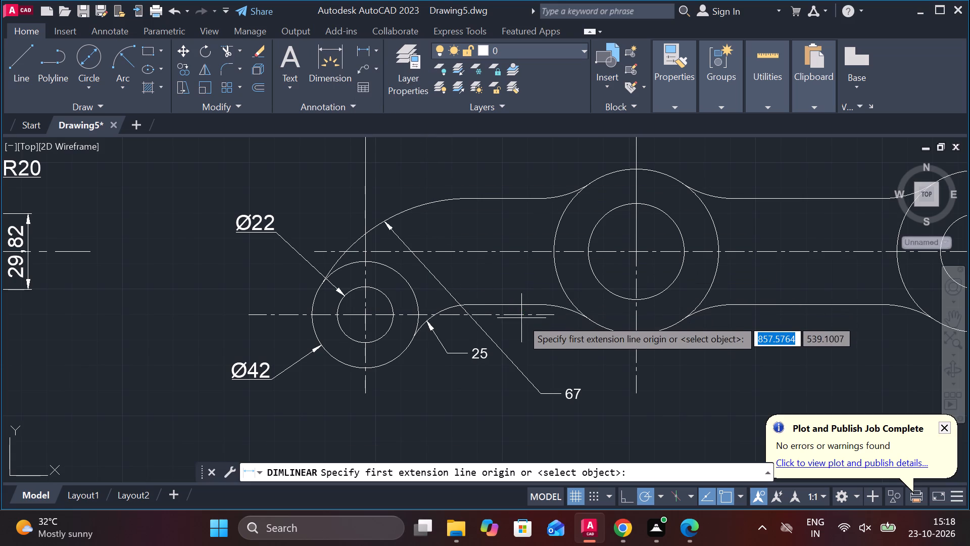
pyautogui.click(514, 251)
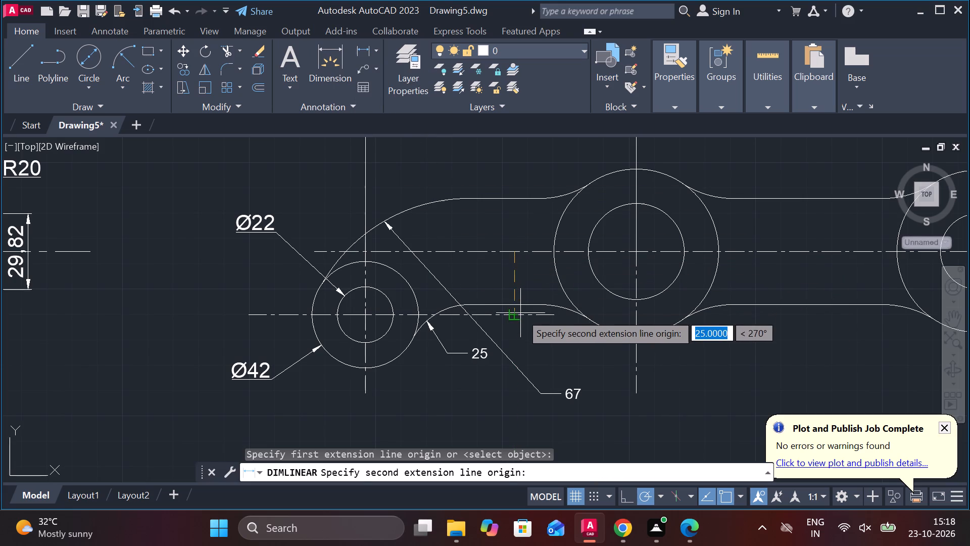
pyautogui.click(520, 314)
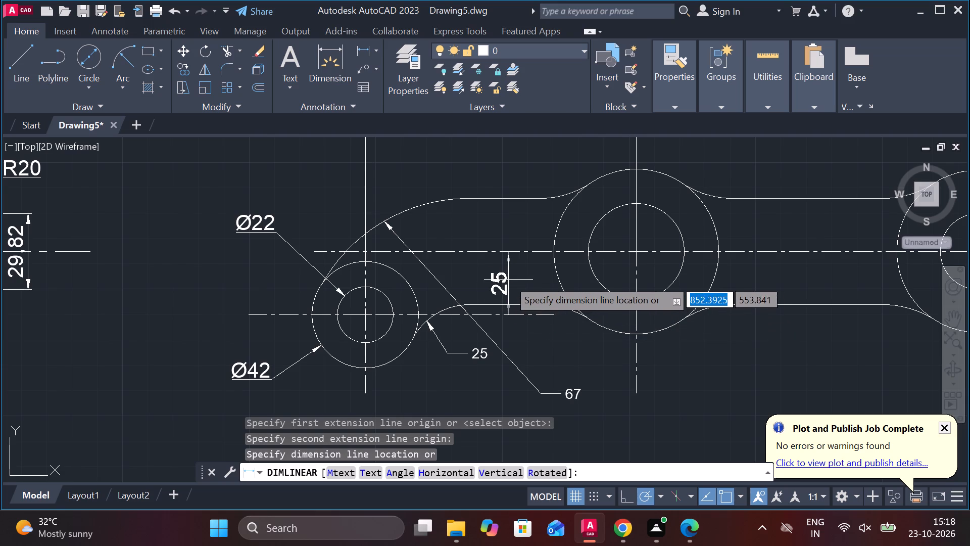
pyautogui.click(510, 287)
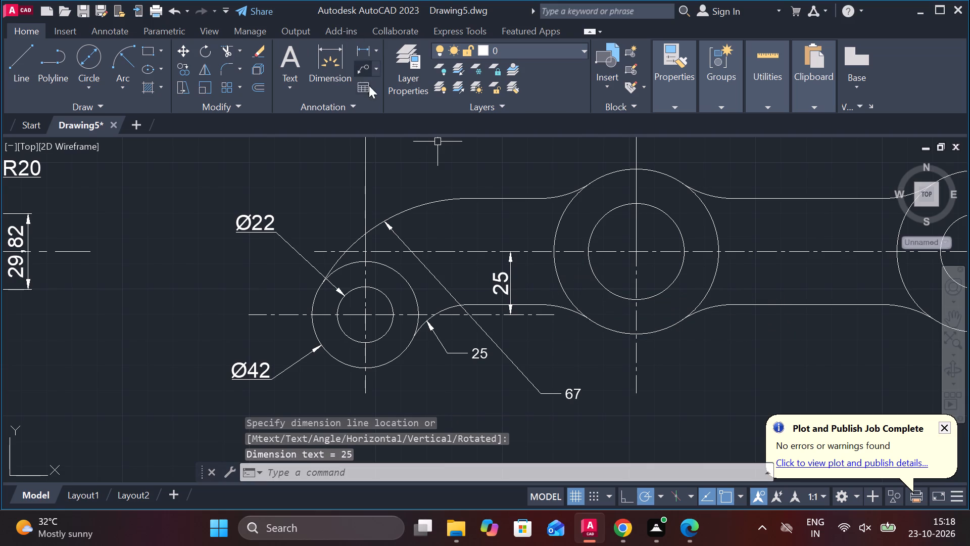
# Add a multileader reading 35 from the lower fillet where the arm meets the hub on the small-boss side, with its text below the arm.
pyautogui.click(365, 72)
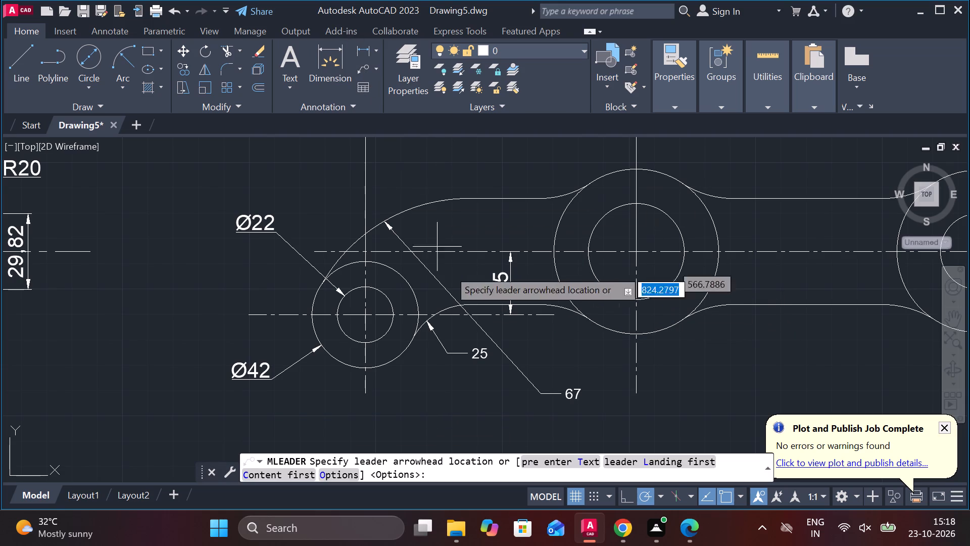
pyautogui.click(574, 312)
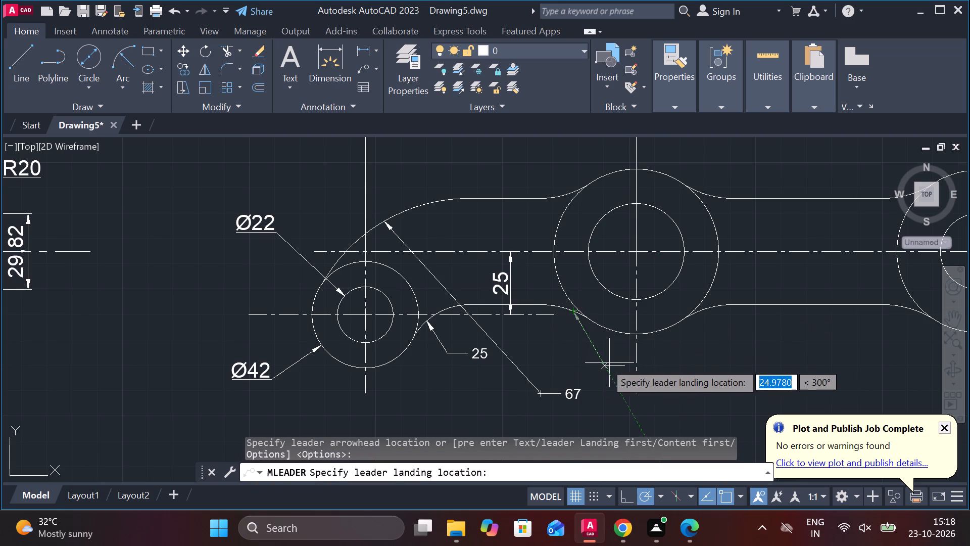
pyautogui.click(562, 332)
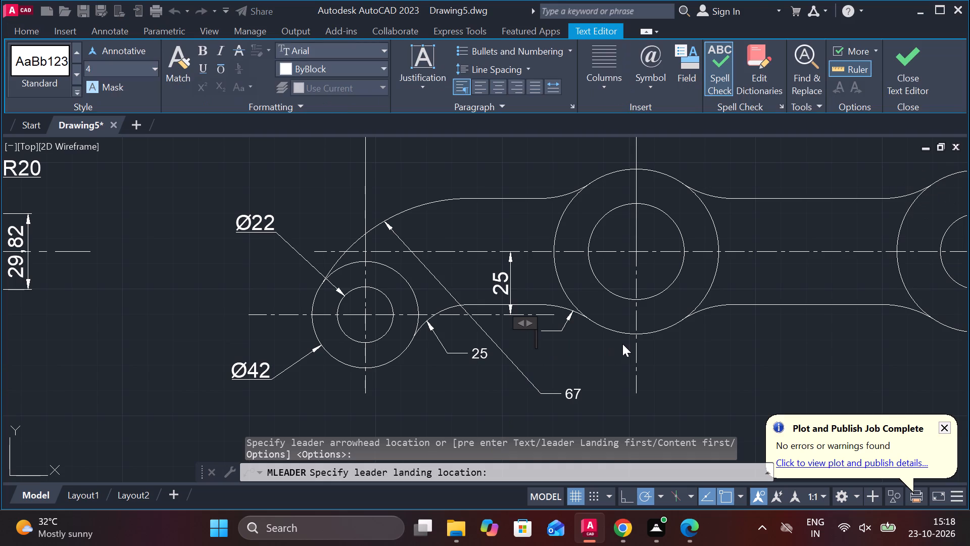
pyautogui.write('35')
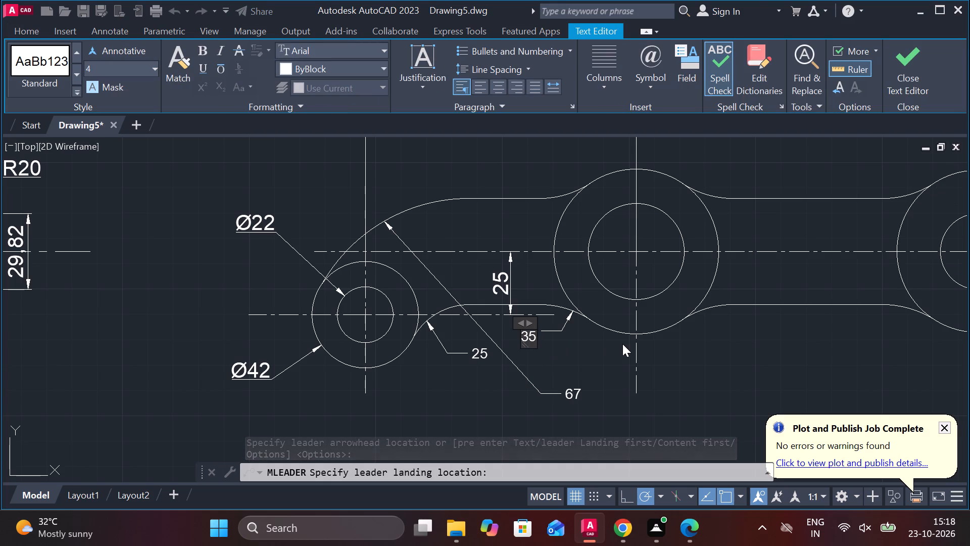
pyautogui.click(695, 342)
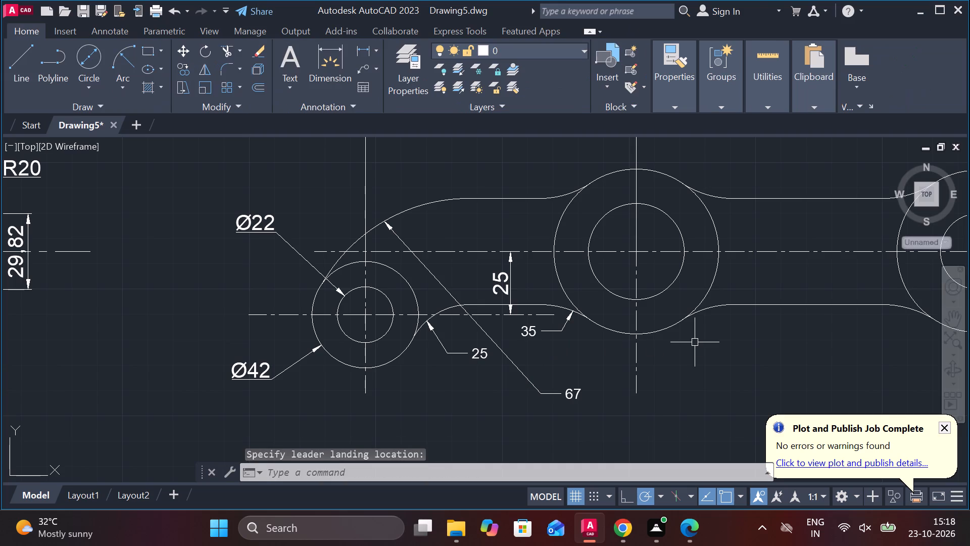
# Add diameter dimensions to the hub's outer circle and bore in the second lever's lower view, with their texts outside the hub.
pyautogui.scroll(-2, 764, 328)
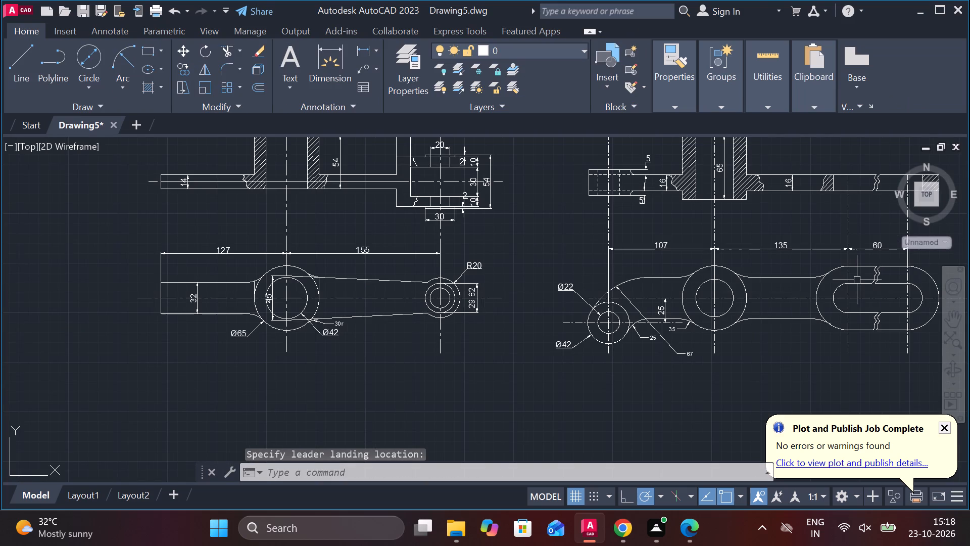
pyautogui.click(375, 43)
pyautogui.click(398, 227)
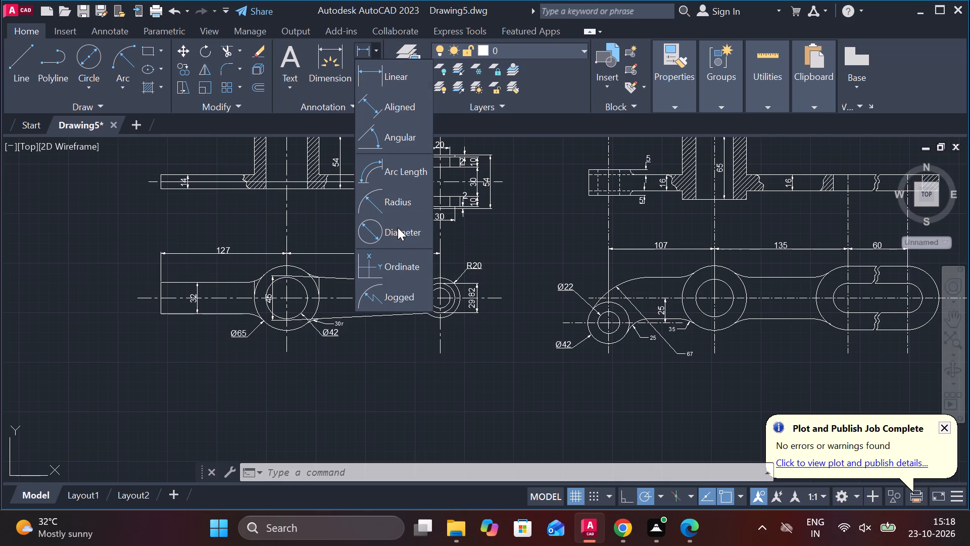
pyautogui.click(725, 326)
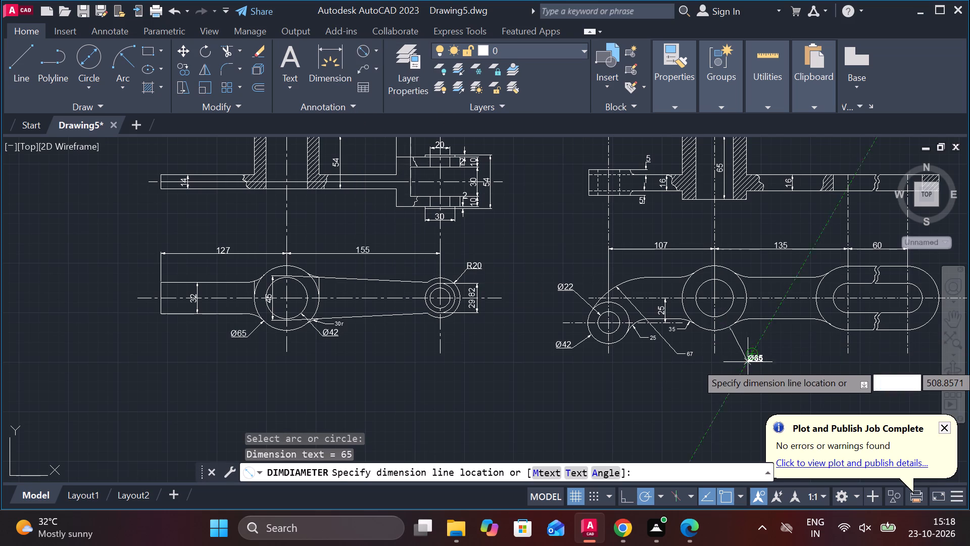
pyautogui.click(751, 362)
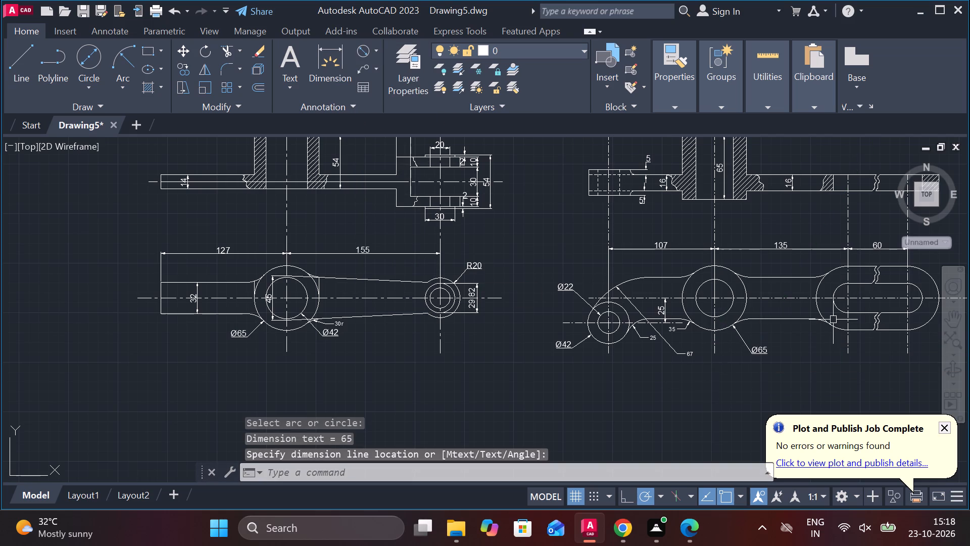
pyautogui.click(360, 47)
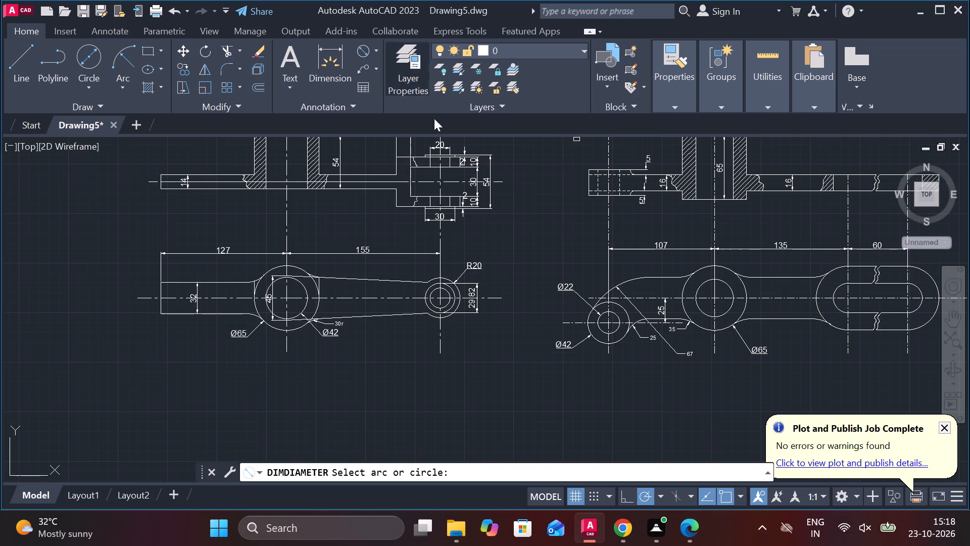
pyautogui.click(727, 290)
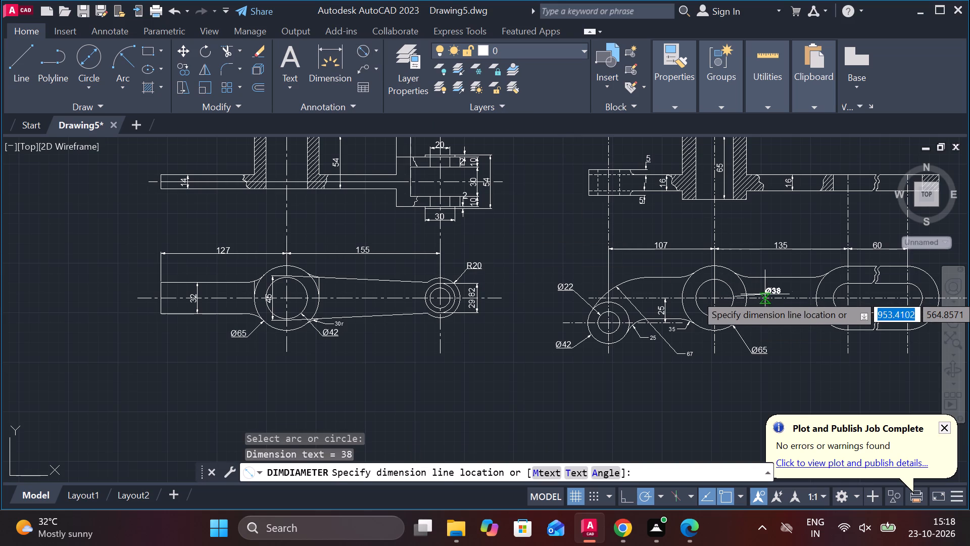
pyautogui.scroll(2, 764, 287)
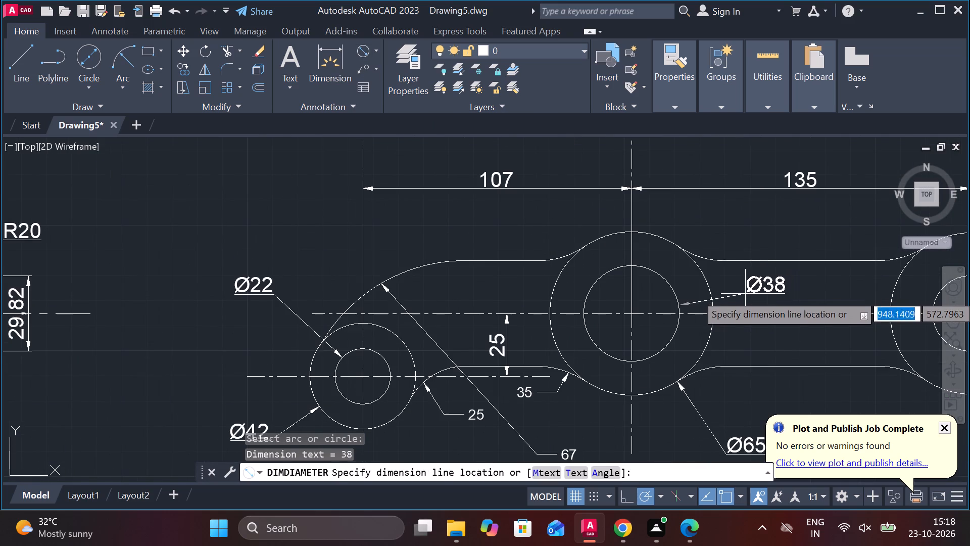
pyautogui.click(739, 294)
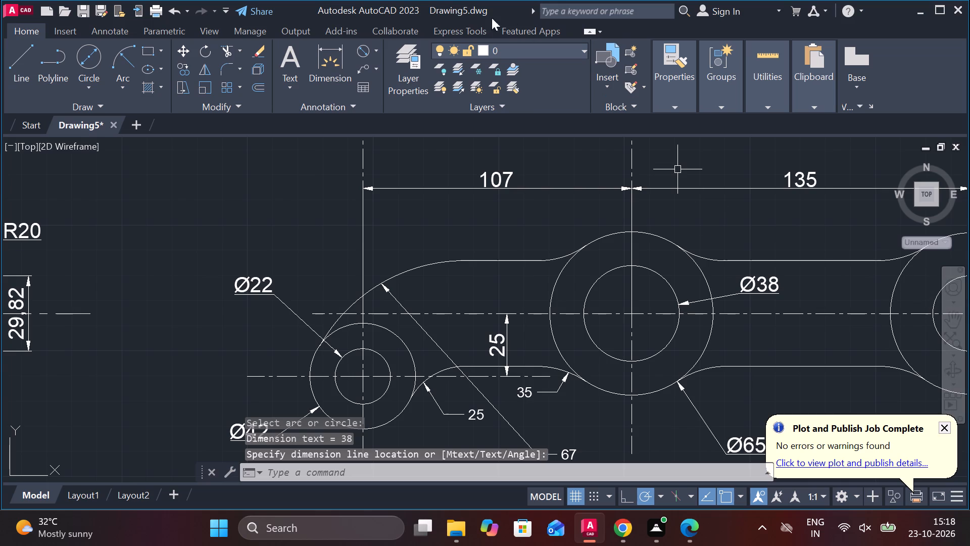
# Dimension the vertical width of the arm between the hub and the slotted end, placing the dimension inside the arm.
pyautogui.click(374, 49)
pyautogui.click(375, 84)
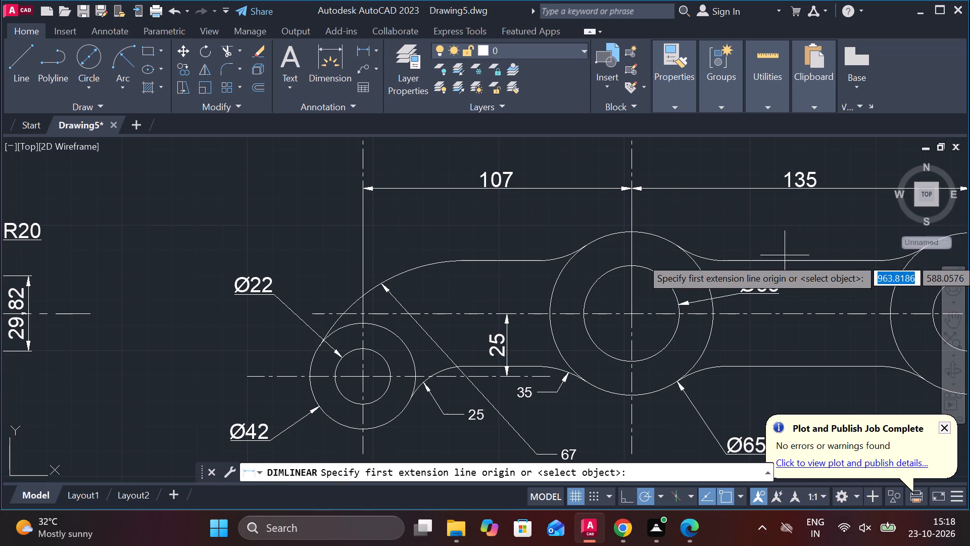
pyautogui.click(809, 259)
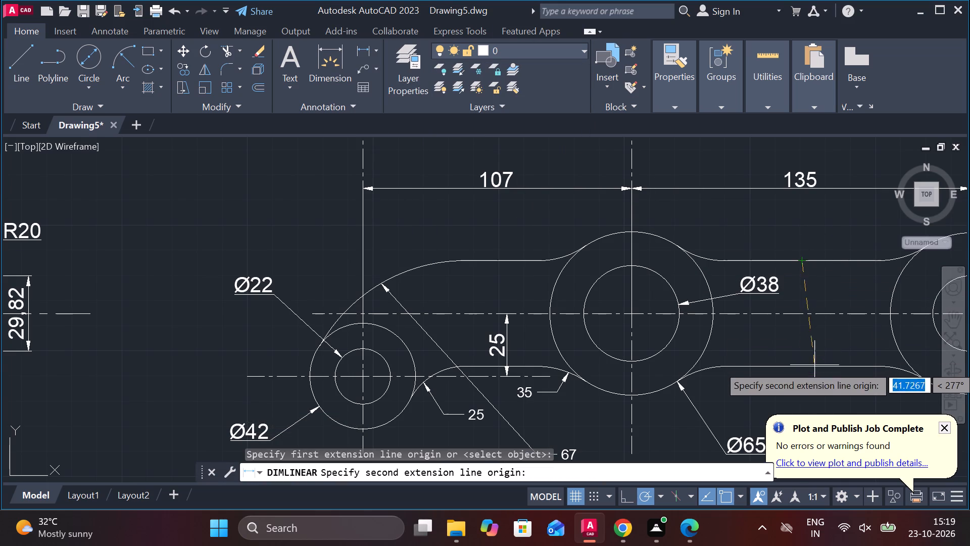
pyautogui.click(803, 370)
pyautogui.click(817, 332)
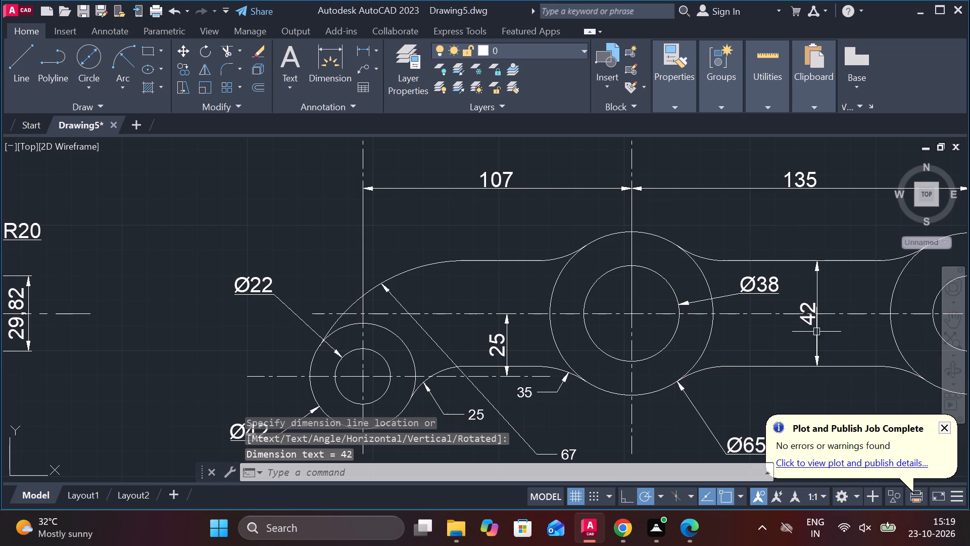
pyautogui.scroll(-2, 902, 336)
pyautogui.scroll(-3, 661, 341)
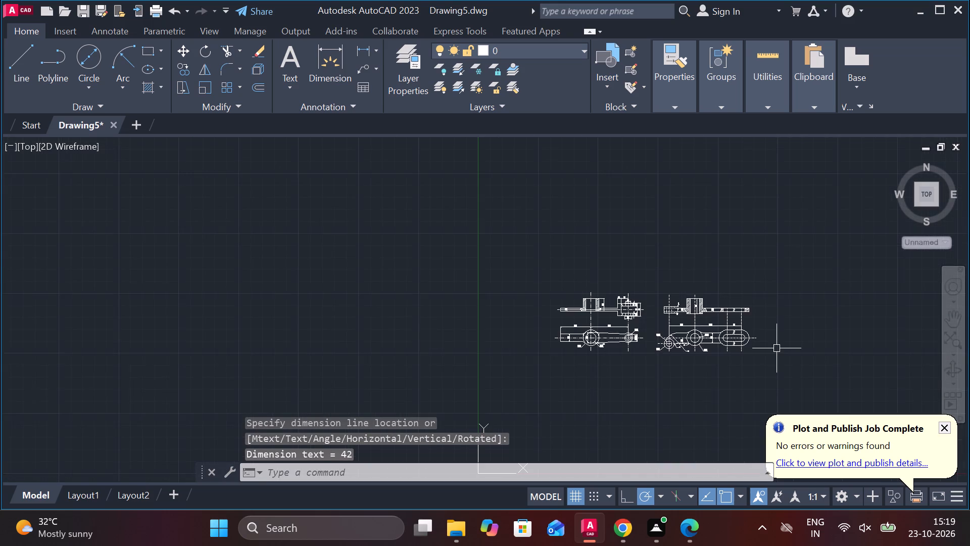
pyautogui.scroll(4, 775, 348)
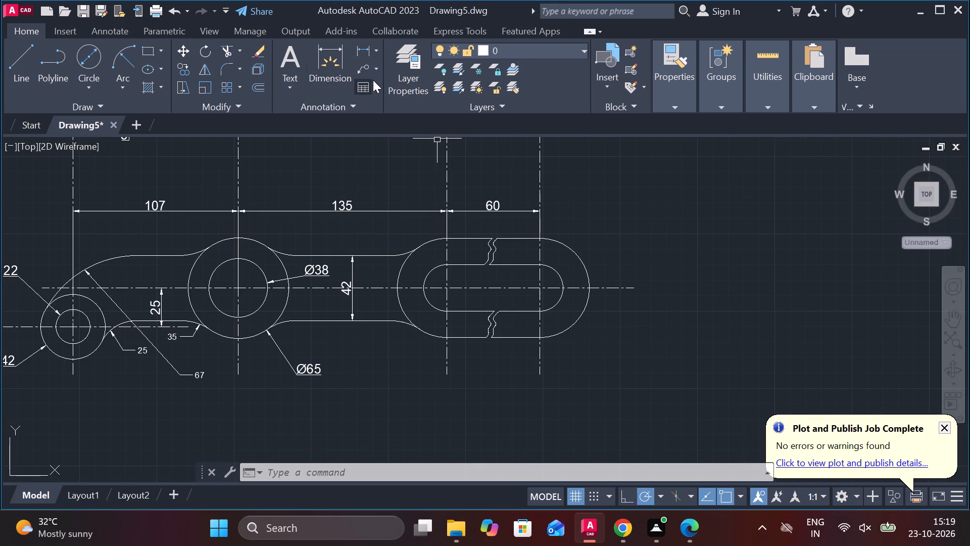
# Add a multileader reading 35 from the lower fillet where the arm meets the slotted end, with its text below the arm.
pyautogui.click(362, 66)
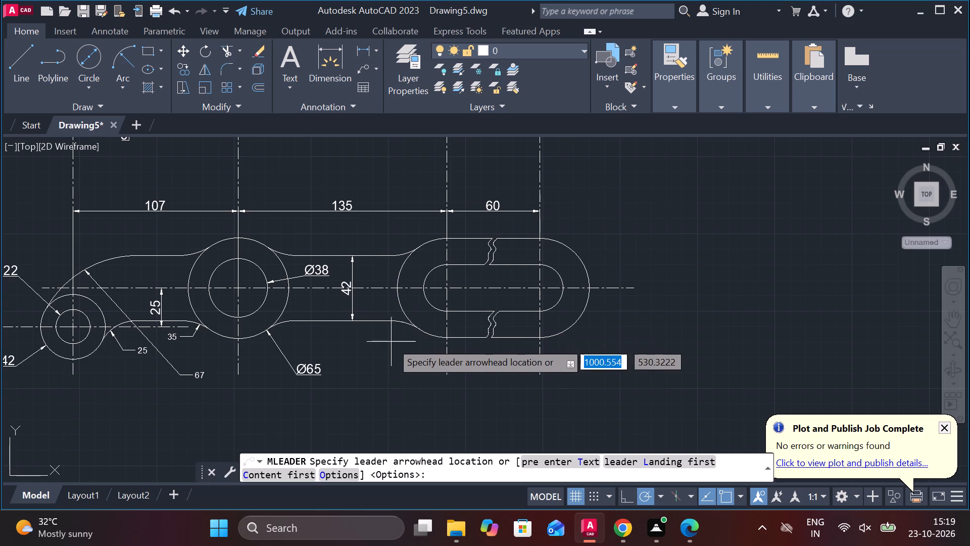
pyautogui.scroll(2, 403, 323)
pyautogui.click(405, 326)
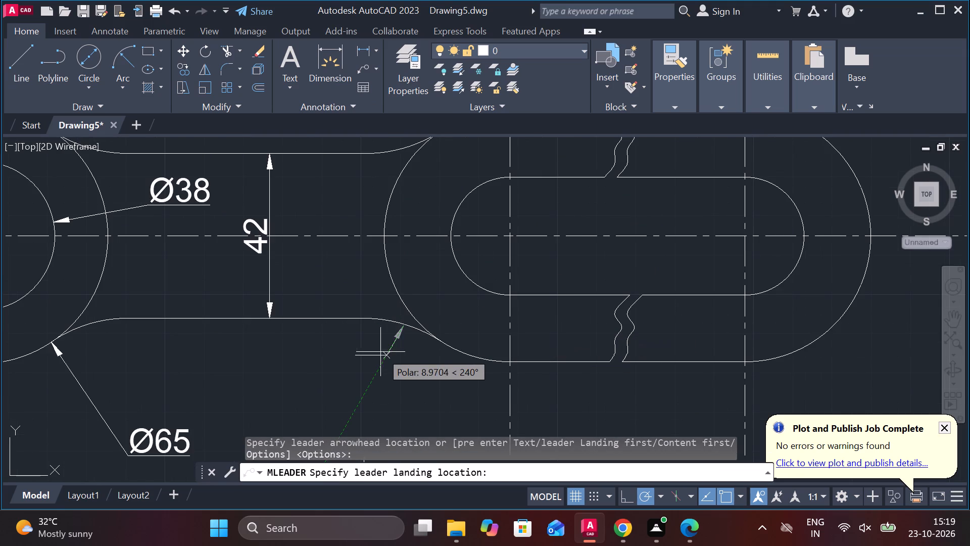
pyautogui.click(380, 358)
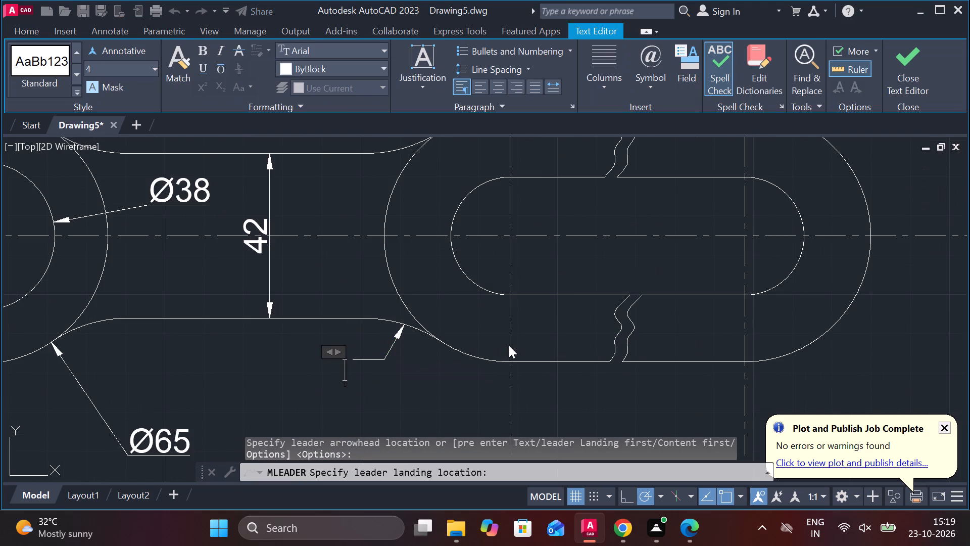
pyautogui.write('35')
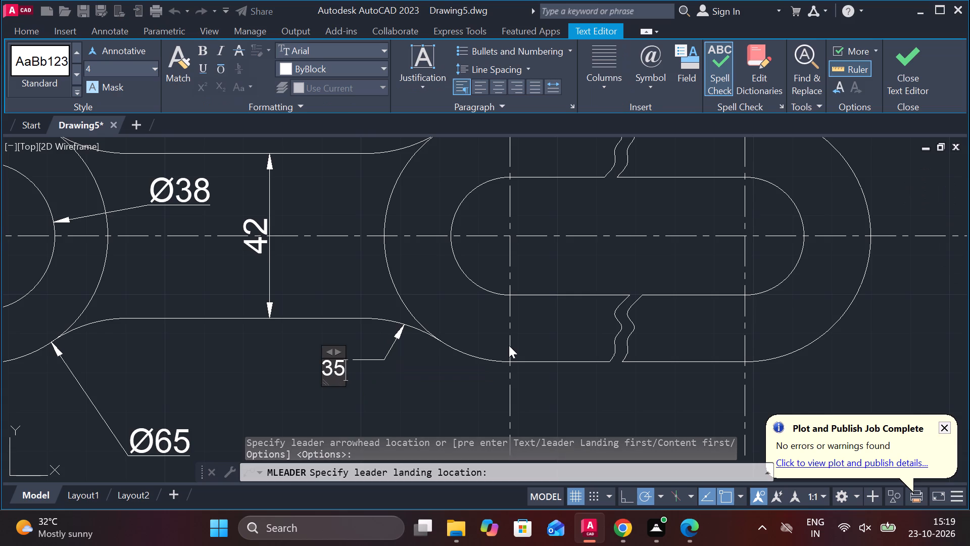
pyautogui.click(551, 332)
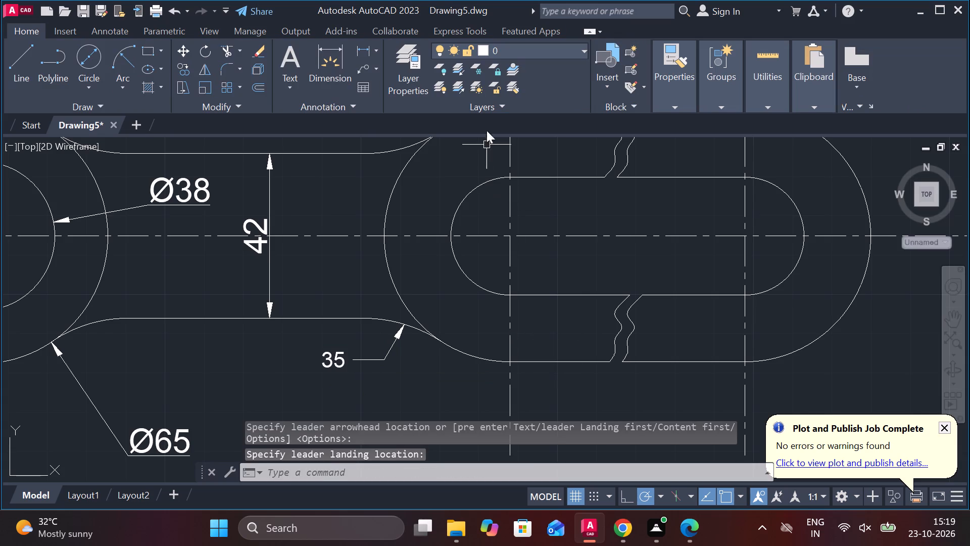
# Dimension the slot's vertical width between its two straight edges, placing the dimension inside the slot near its hub-side end.
pyautogui.click(361, 49)
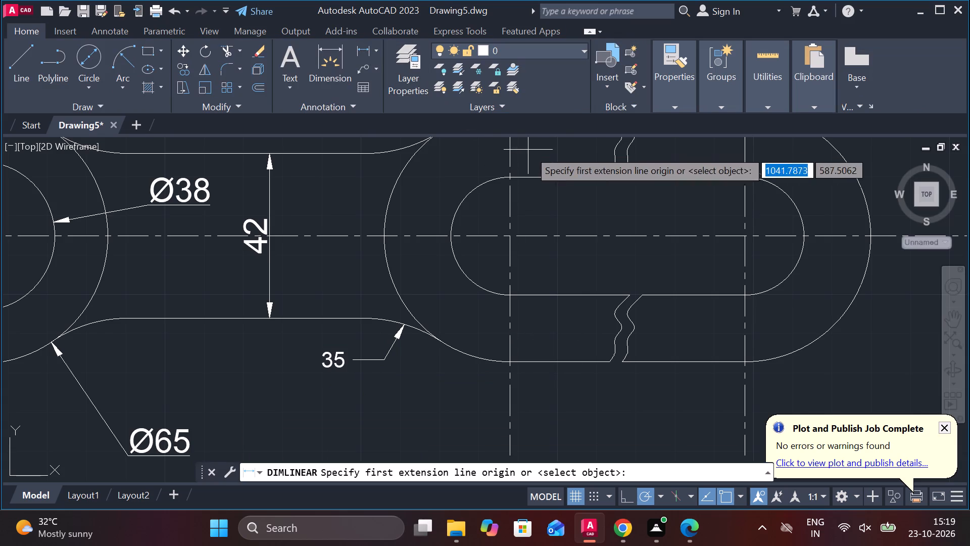
pyautogui.click(543, 179)
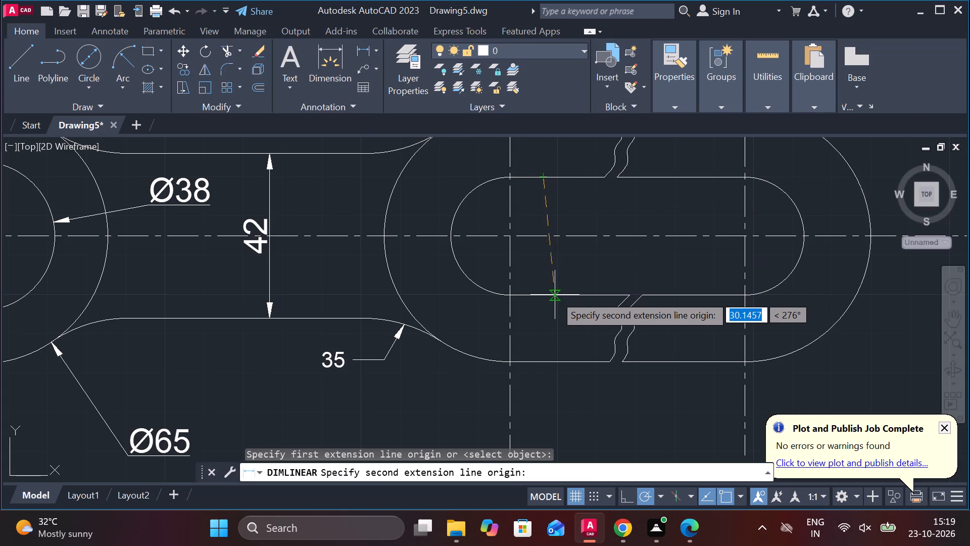
pyautogui.click(553, 295)
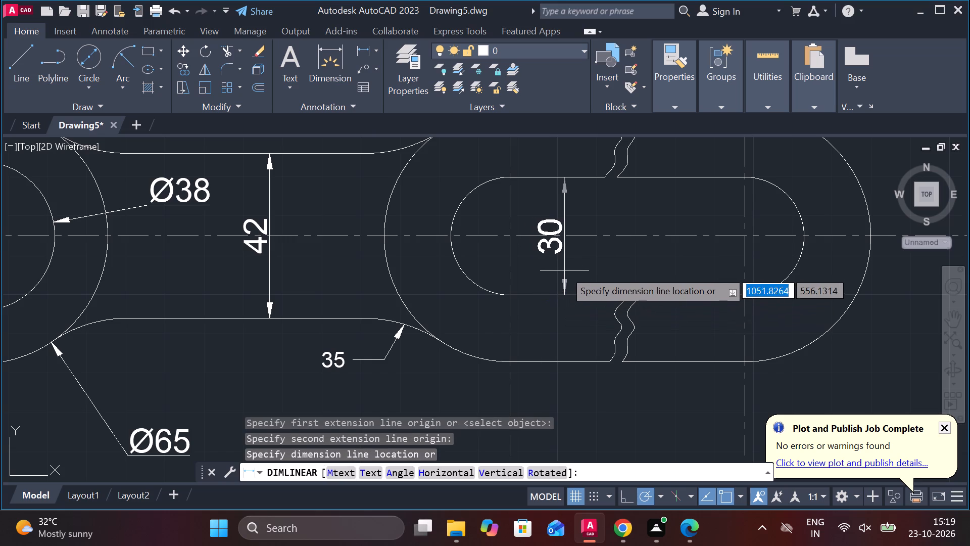
pyautogui.click(564, 270)
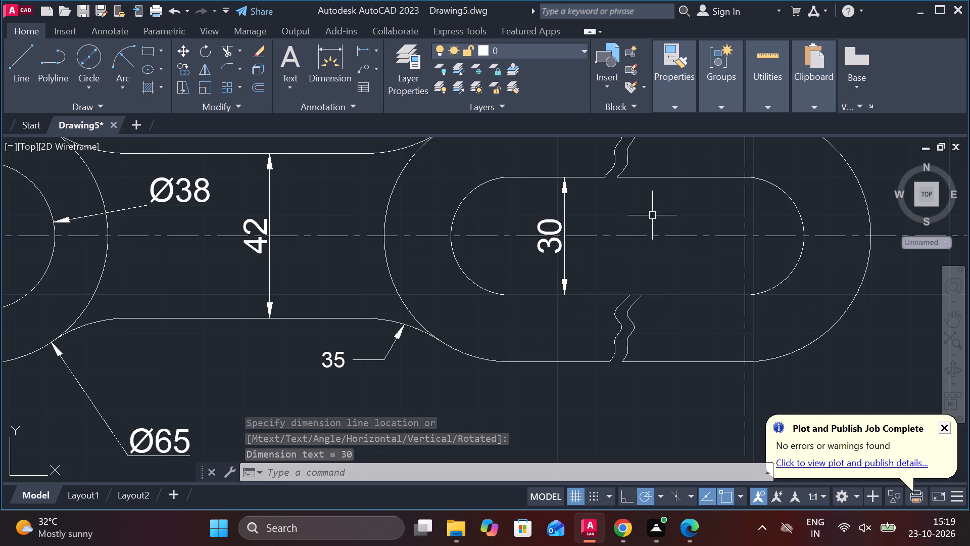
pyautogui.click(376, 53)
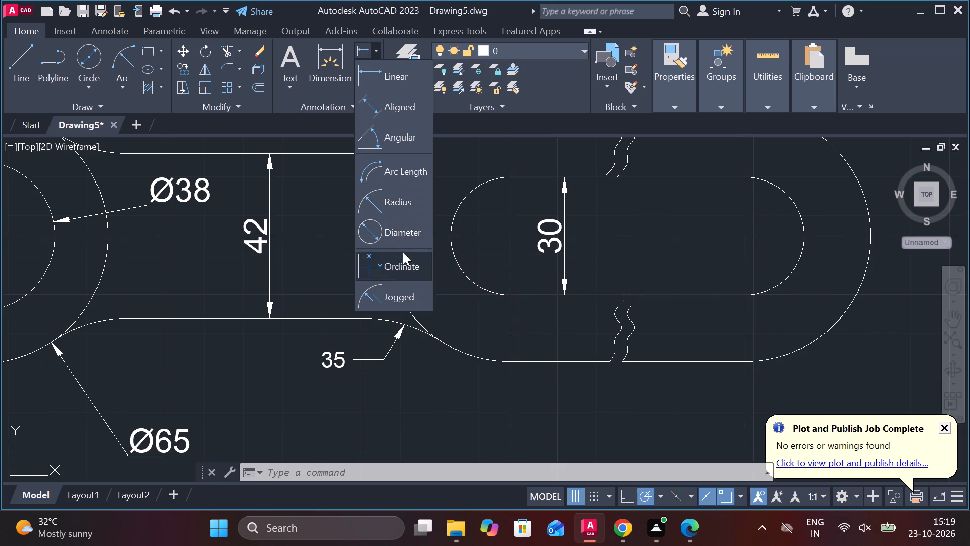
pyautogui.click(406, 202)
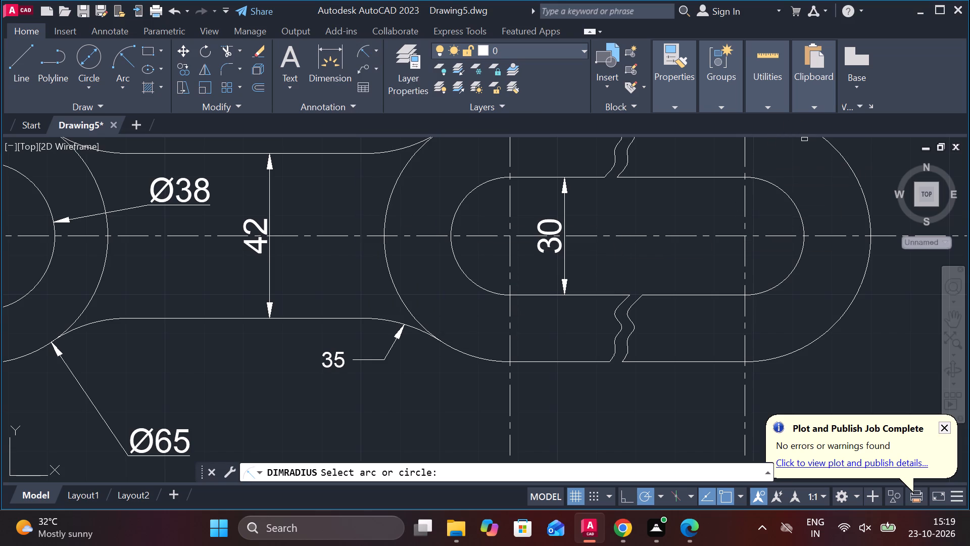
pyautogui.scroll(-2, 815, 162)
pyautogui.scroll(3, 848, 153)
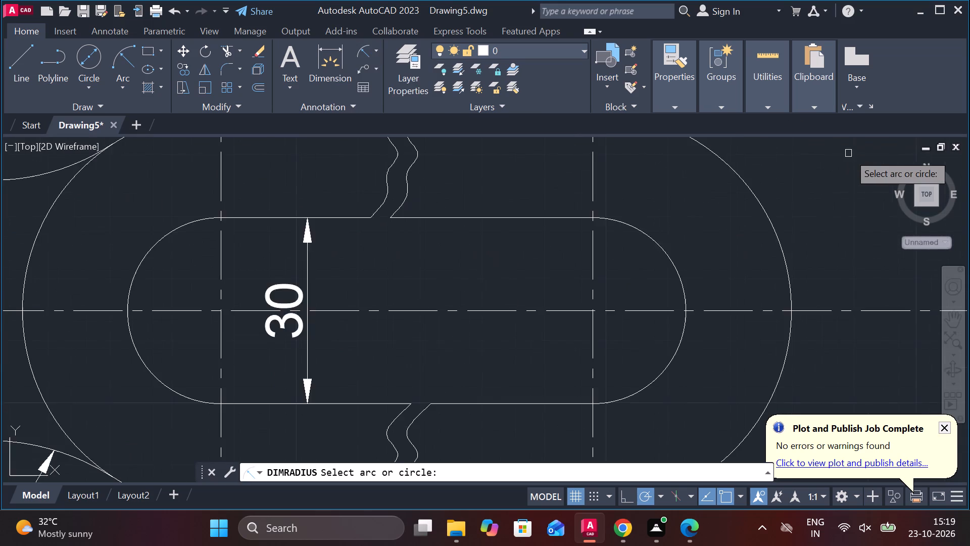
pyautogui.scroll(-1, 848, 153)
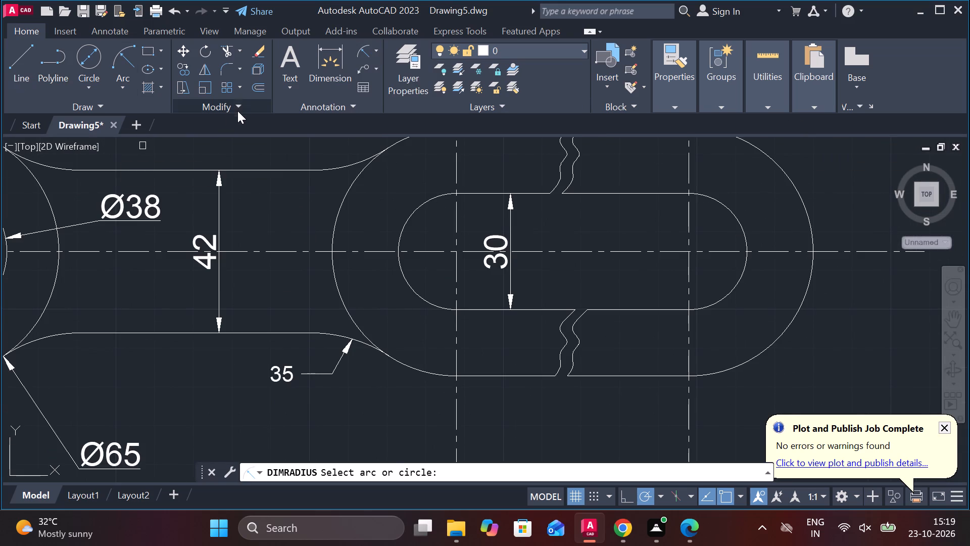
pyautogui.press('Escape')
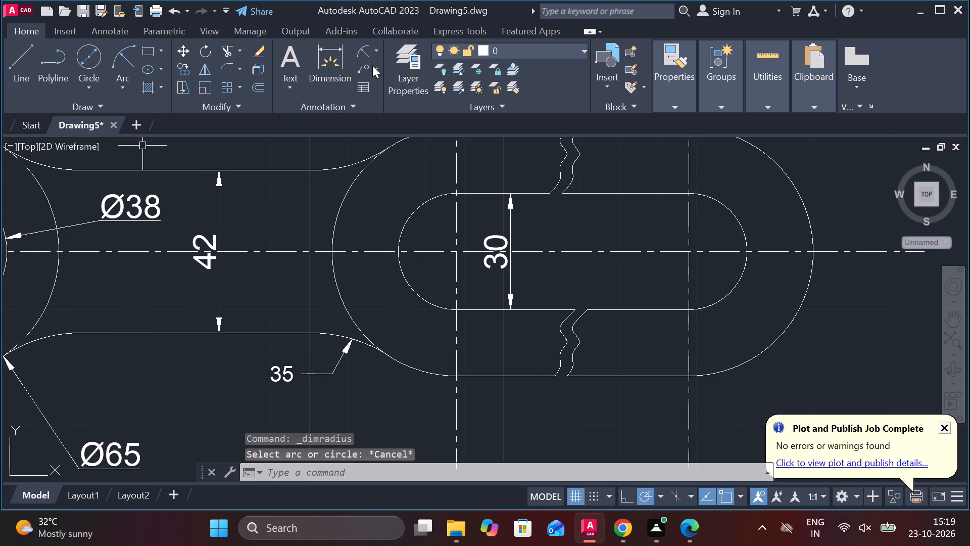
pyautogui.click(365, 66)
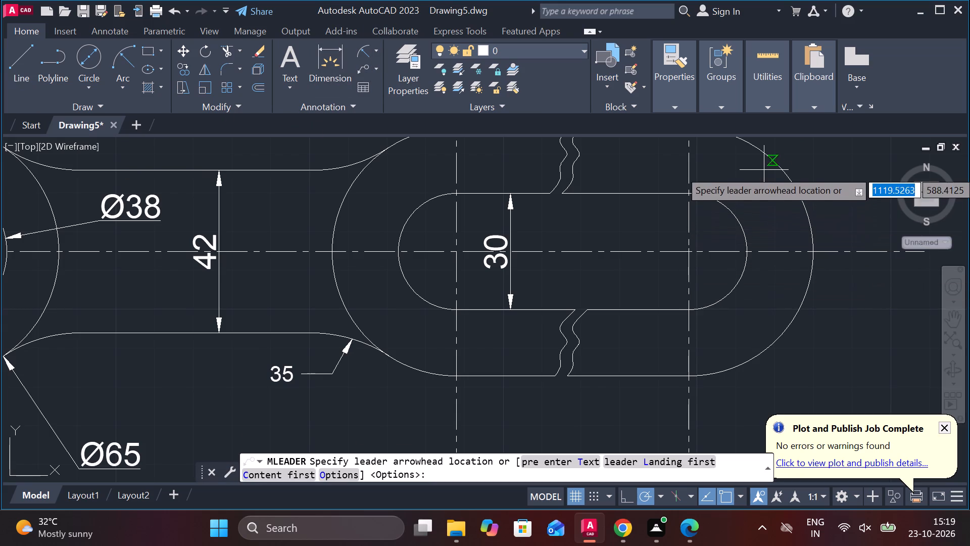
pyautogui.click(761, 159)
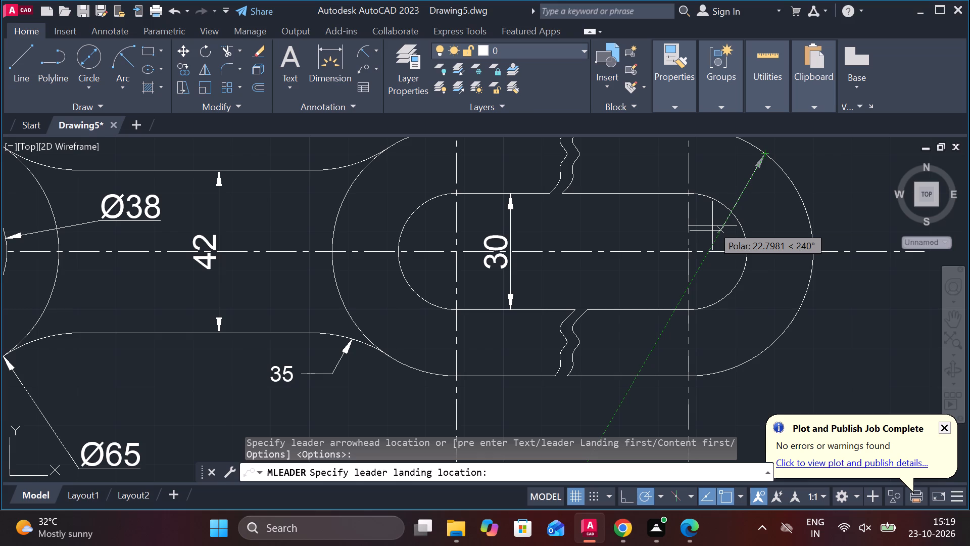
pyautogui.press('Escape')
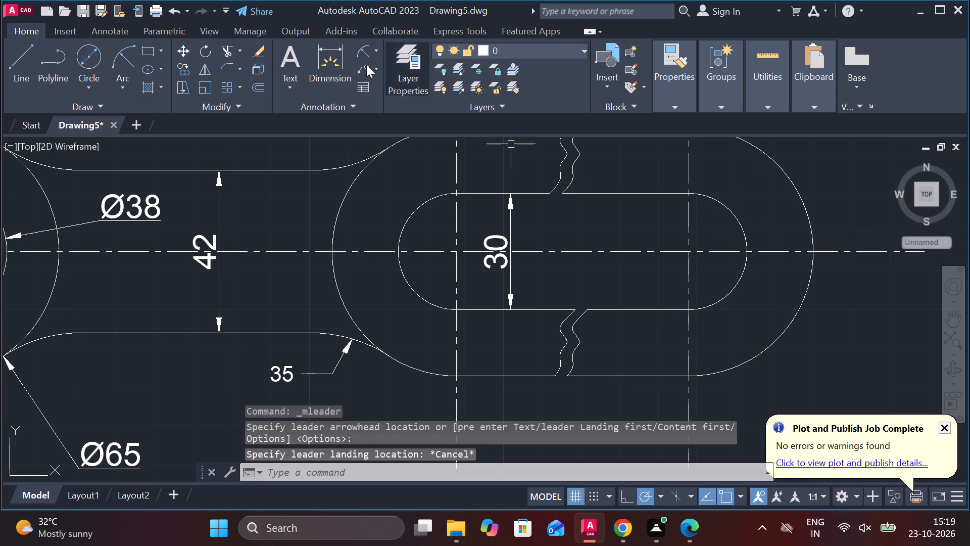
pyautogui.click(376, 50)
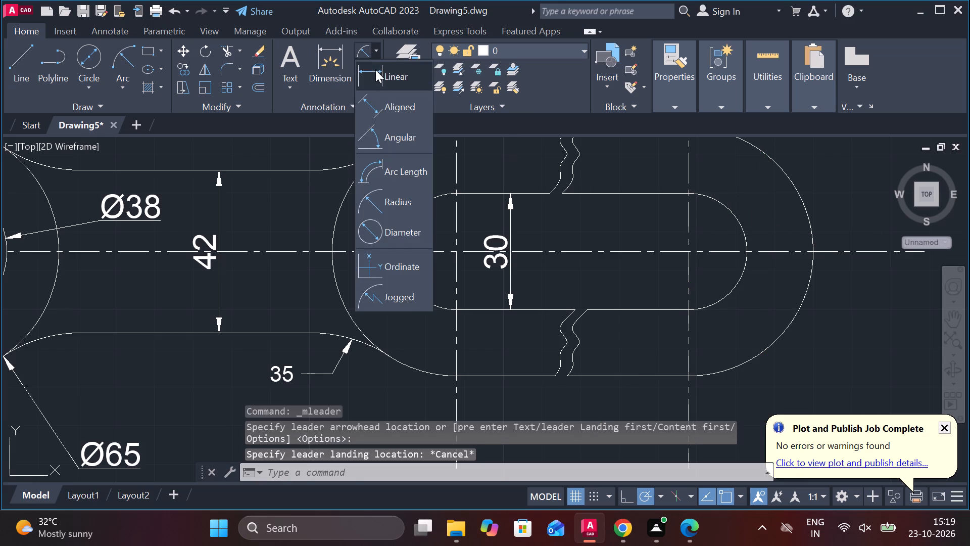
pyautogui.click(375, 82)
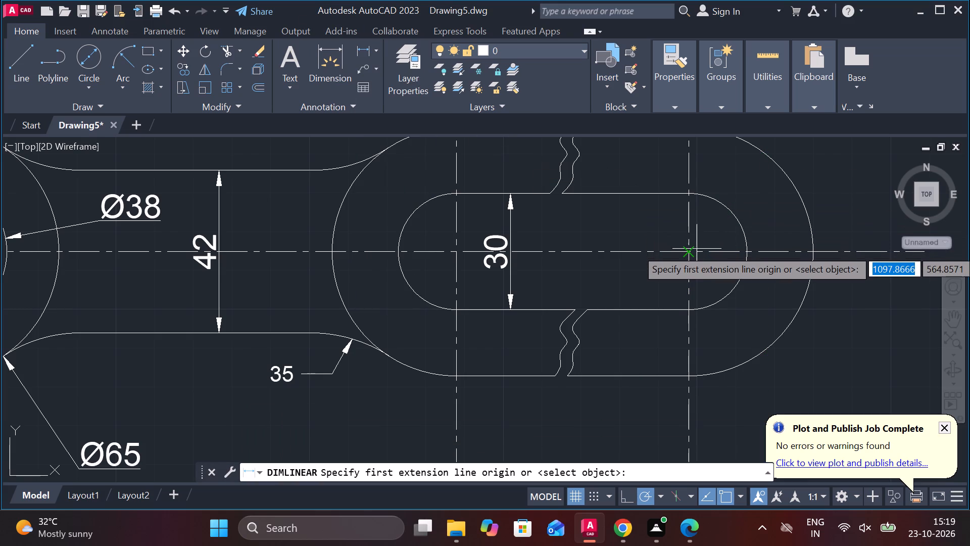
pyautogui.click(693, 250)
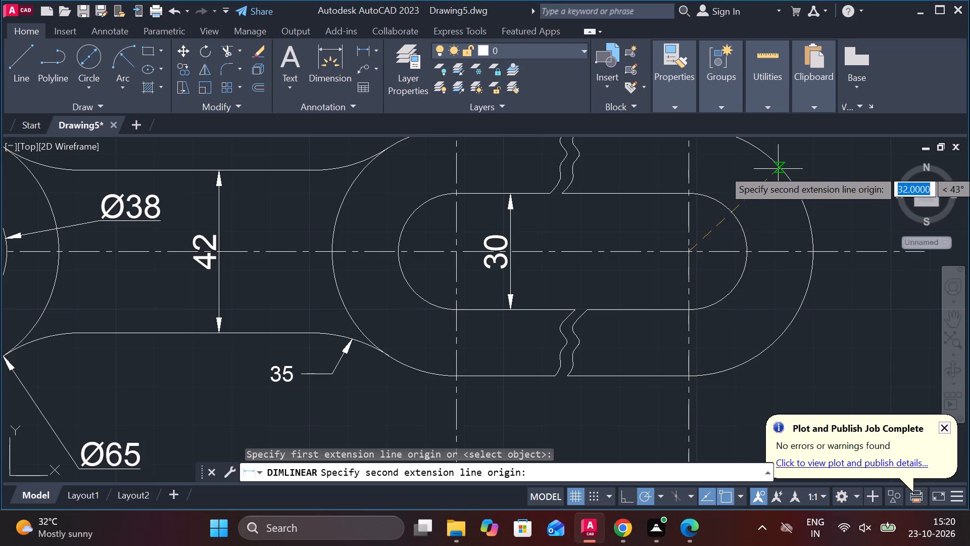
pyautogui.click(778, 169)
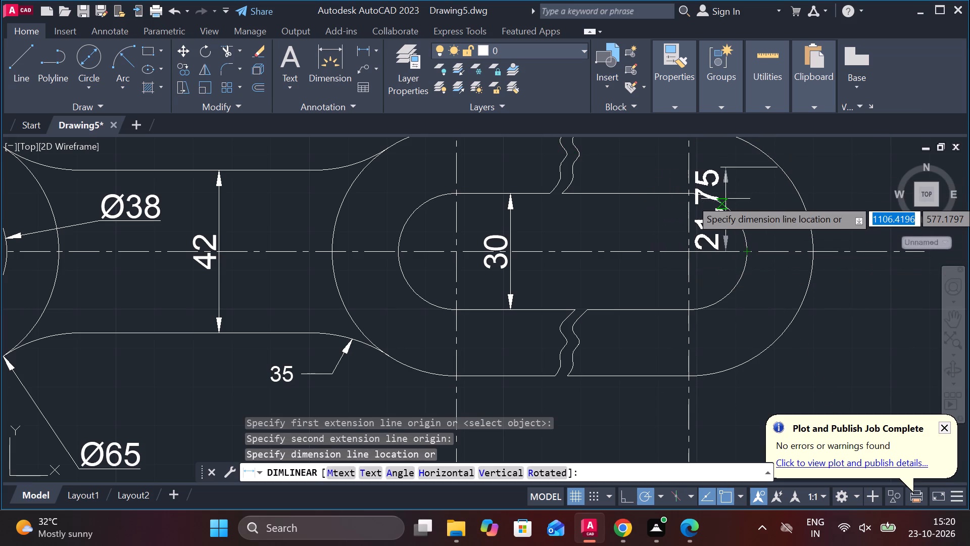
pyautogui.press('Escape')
# Add an aligned dimension from the slot's far arc centre diagonally up to the slotted end's outer arc to show its radius.
pyautogui.click(375, 45)
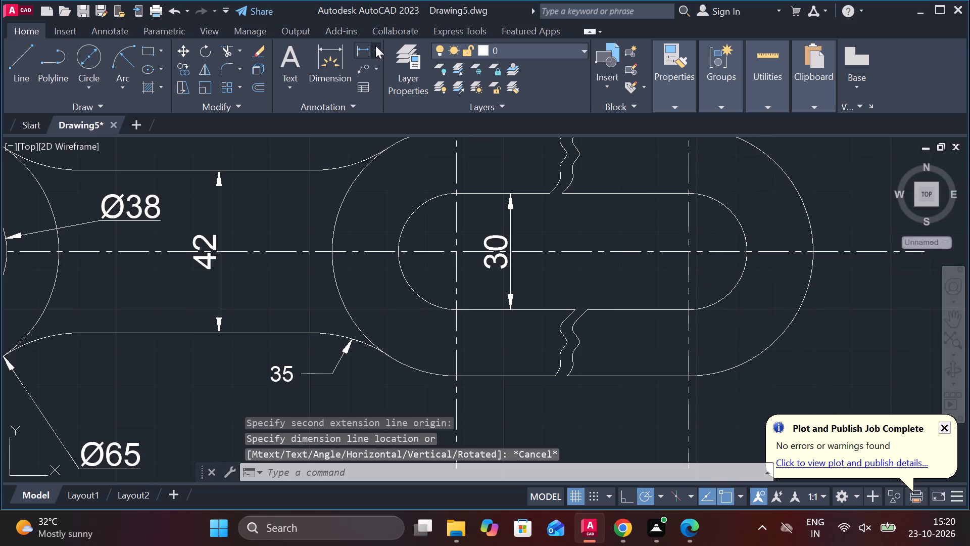
pyautogui.click(380, 96)
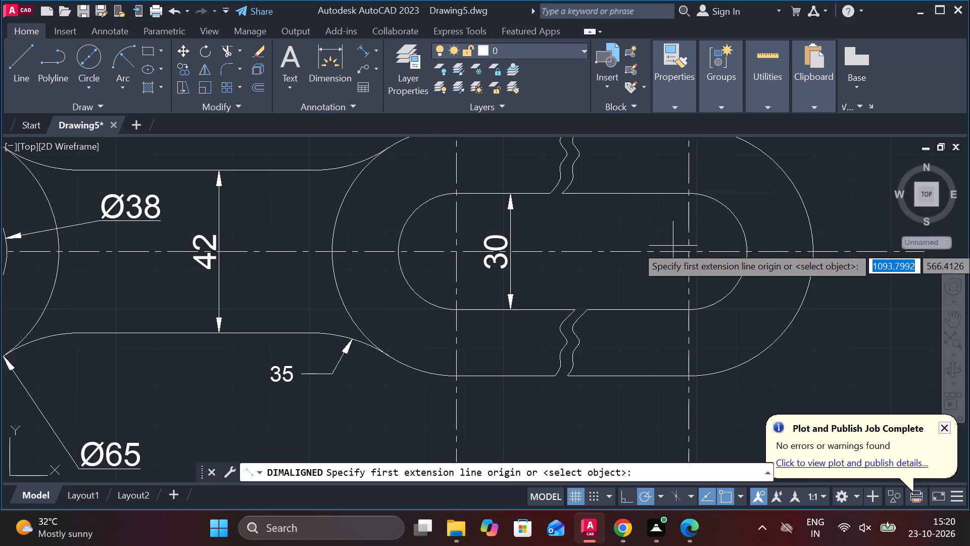
pyautogui.click(693, 253)
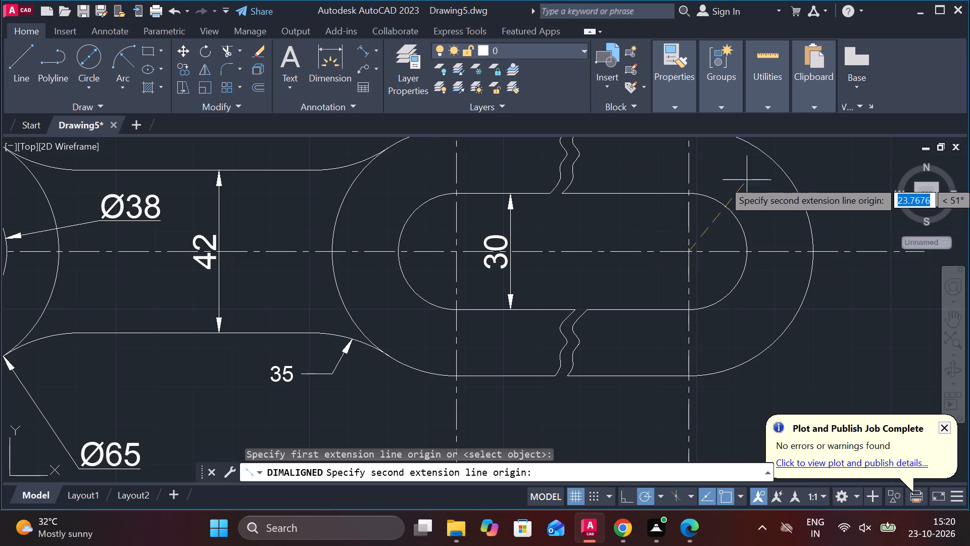
pyautogui.doubleClick(782, 170)
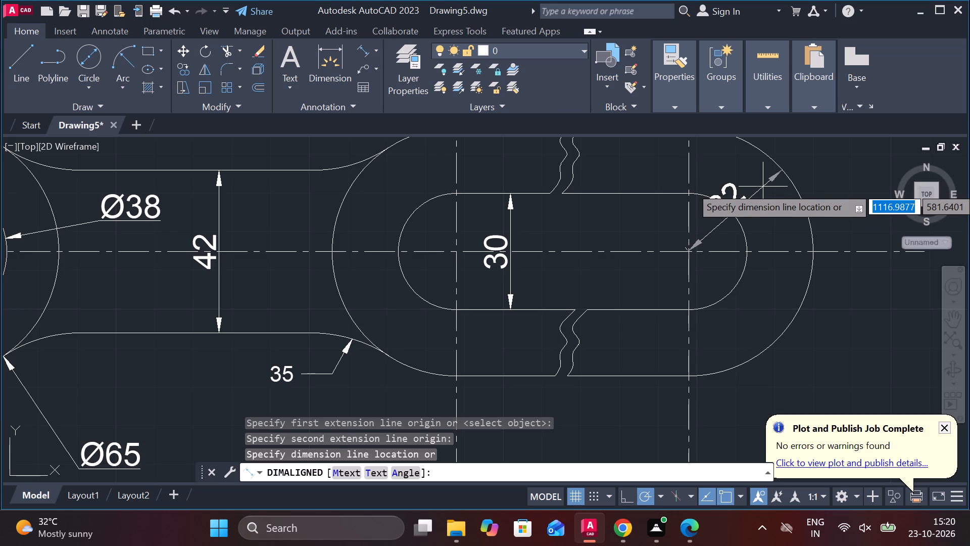
pyautogui.click(763, 187)
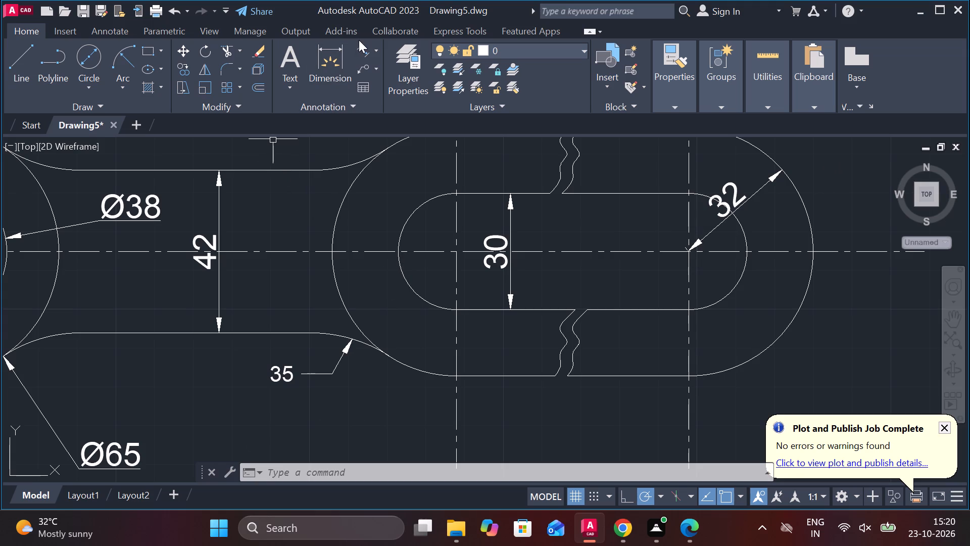
# Add an aligned dimension from the slot's hub-side arc centre diagonally down to the outer arc to show its radius.
pyautogui.click(361, 53)
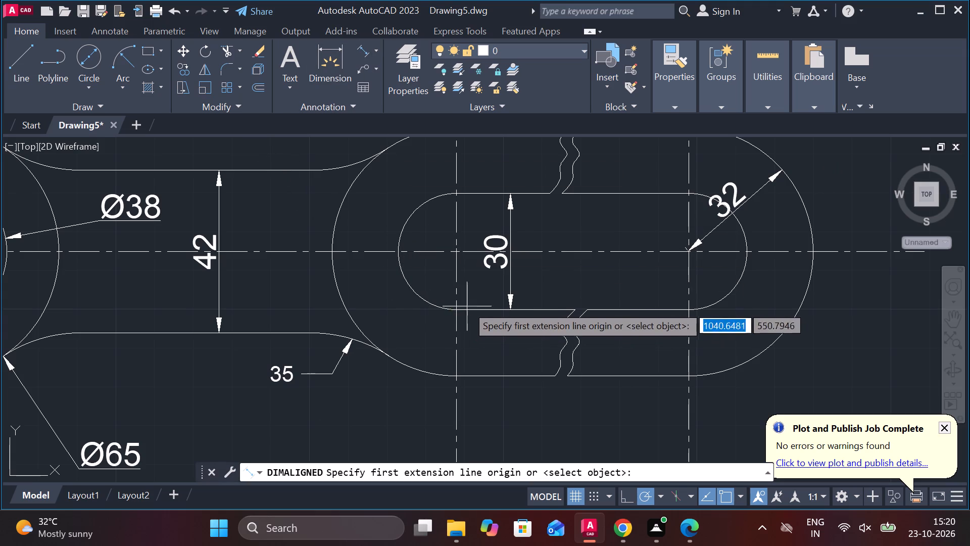
pyautogui.click(456, 252)
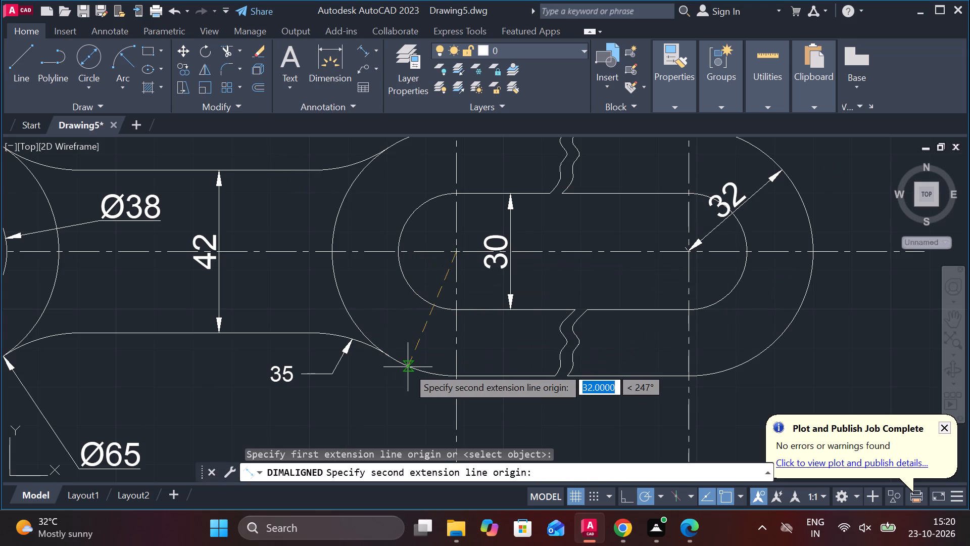
pyautogui.doubleClick(408, 367)
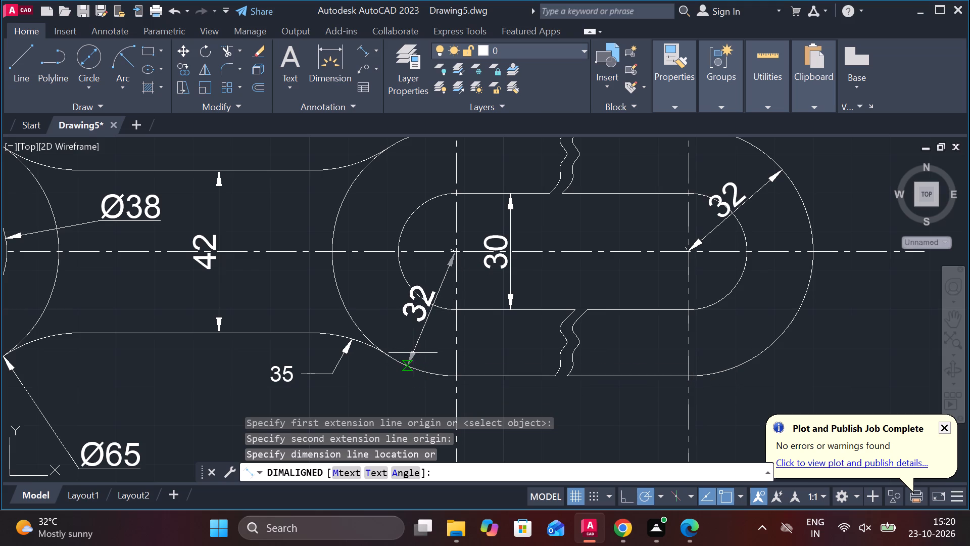
pyautogui.scroll(3, 417, 336)
pyautogui.scroll(-3, 469, 321)
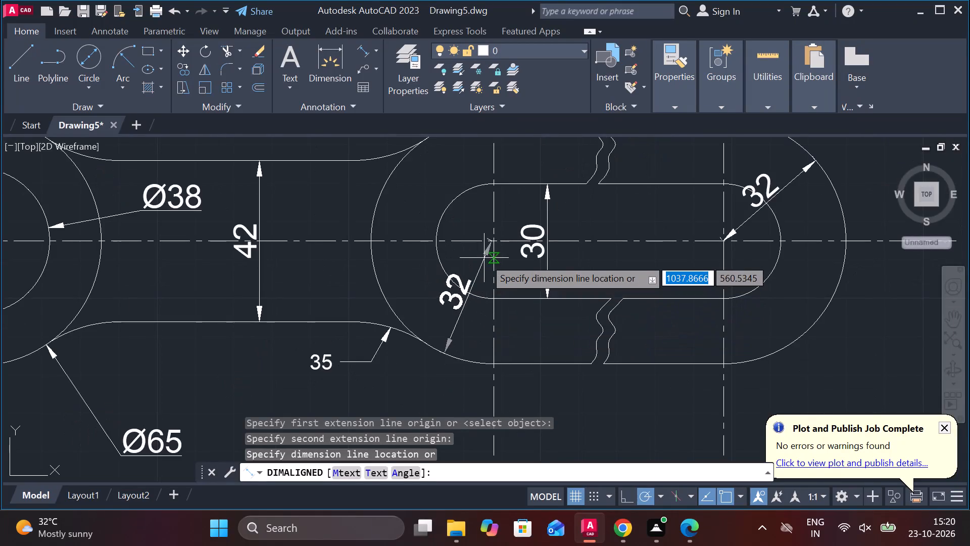
pyautogui.scroll(4, 484, 258)
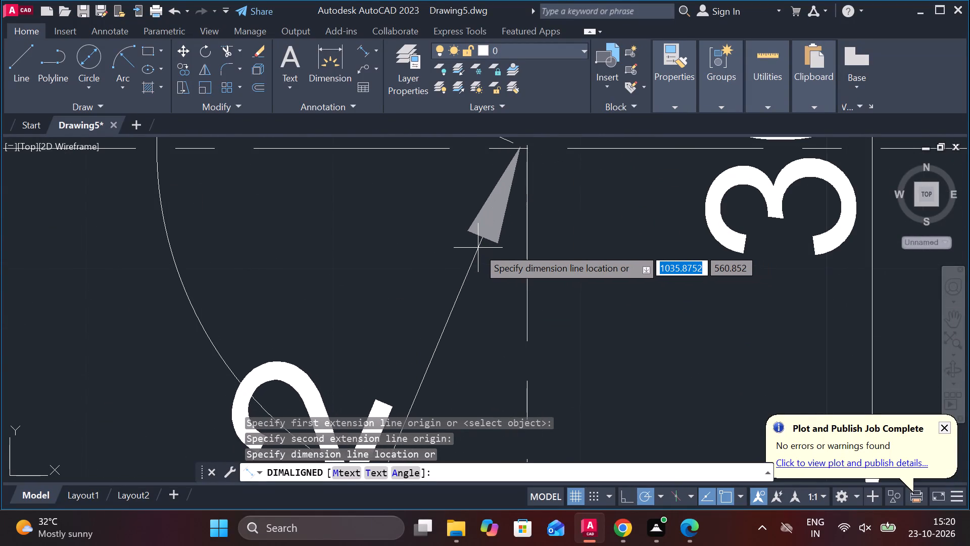
pyautogui.doubleClick(482, 252)
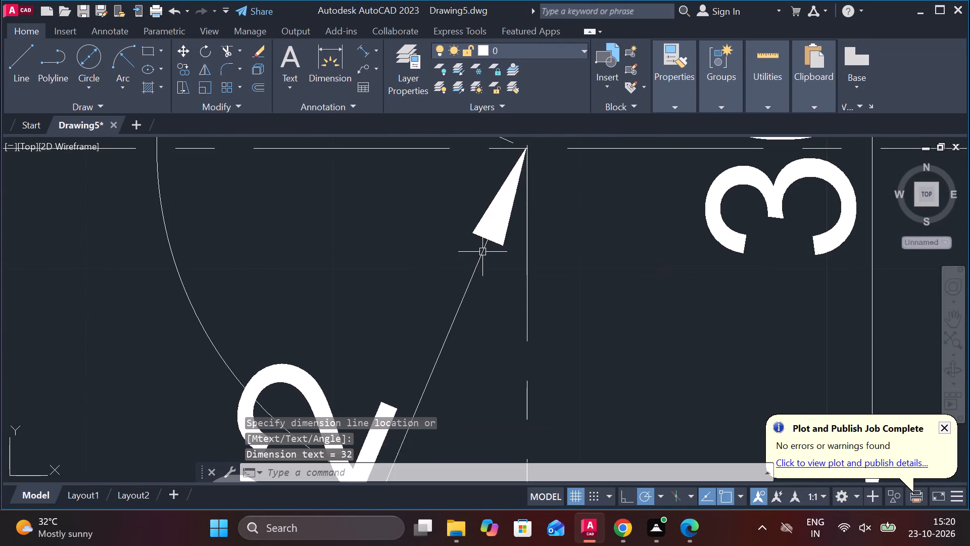
pyautogui.scroll(-2, 555, 252)
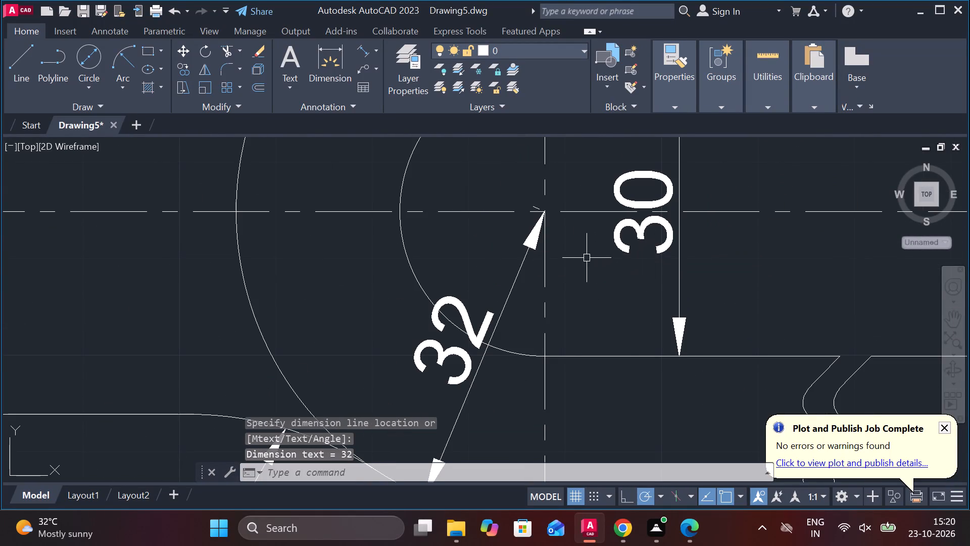
pyautogui.scroll(-2, 614, 229)
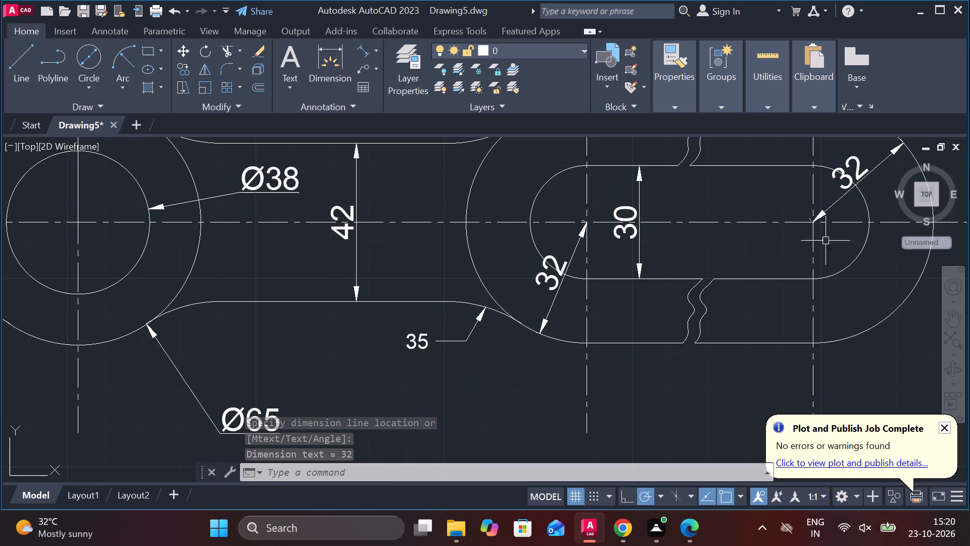
pyautogui.scroll(-3, 747, 222)
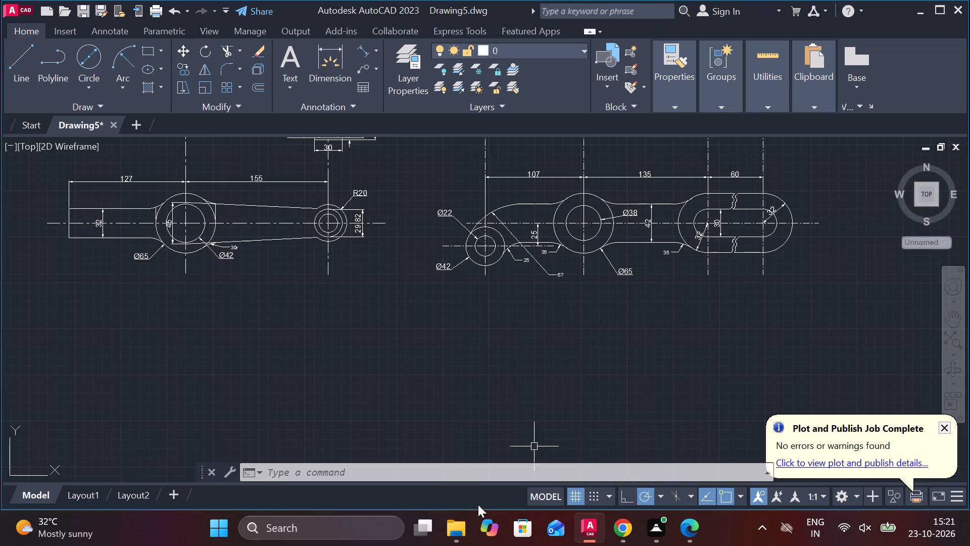
# Review the ISO-25 dimension style's arrow, text, fit and primary unit settings, keeping it as the current style.
pyautogui.press('d')
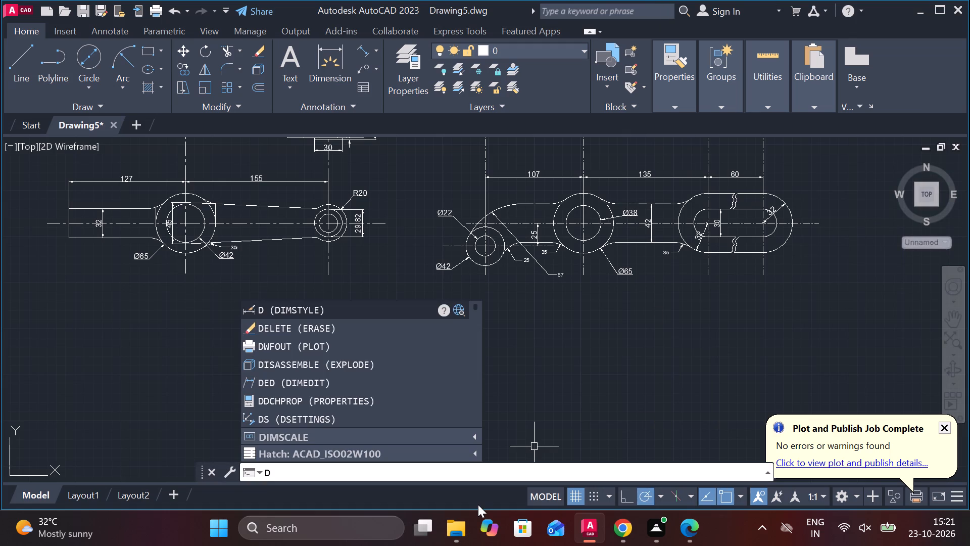
pyautogui.press('Return')
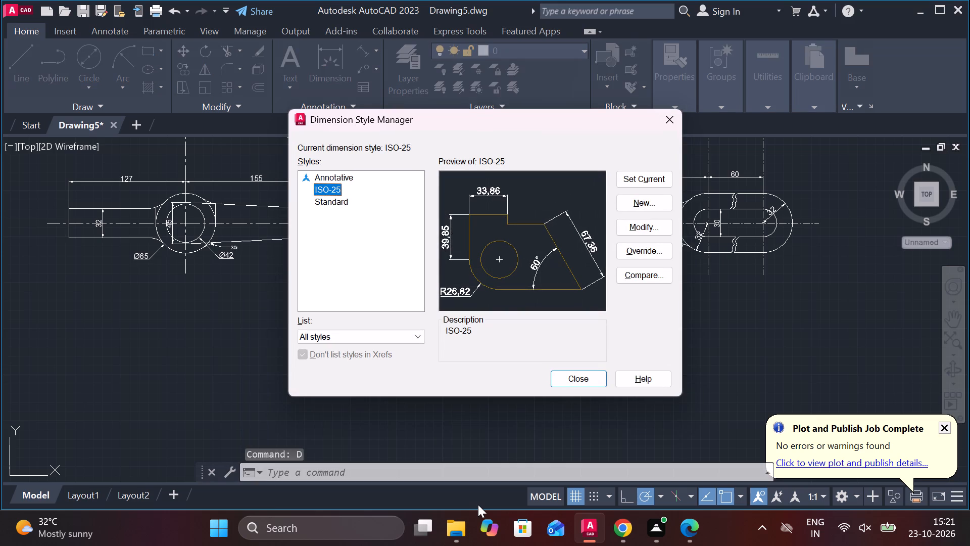
pyautogui.click(628, 224)
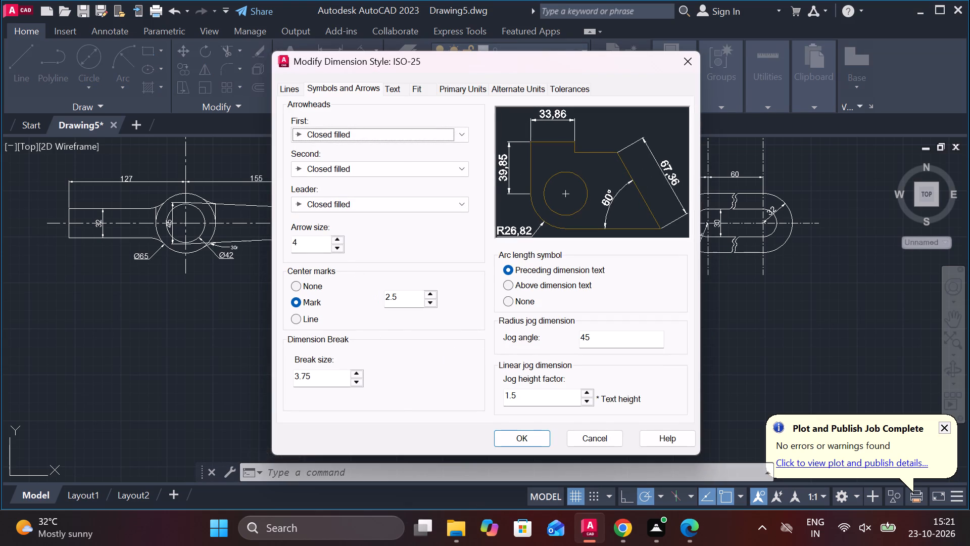
pyautogui.doubleClick(302, 241)
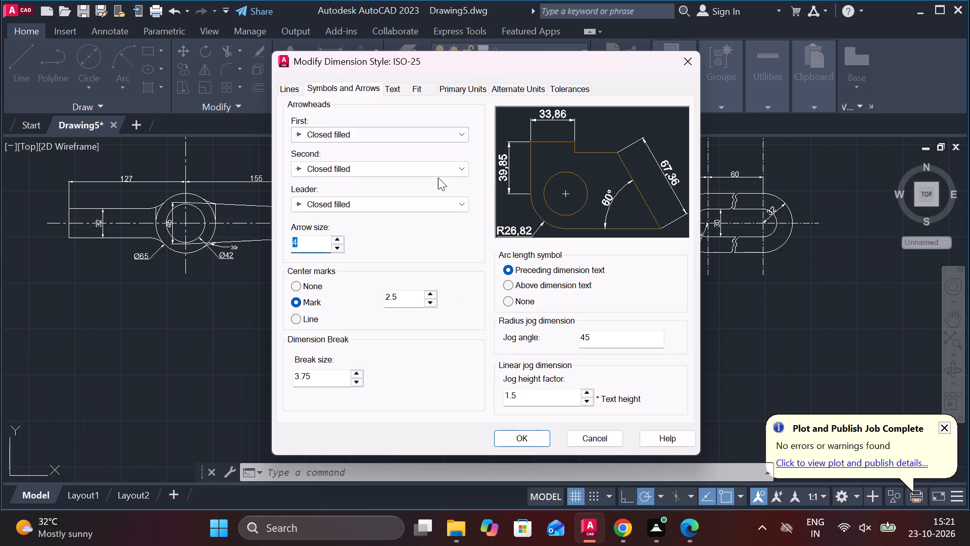
pyautogui.click(388, 86)
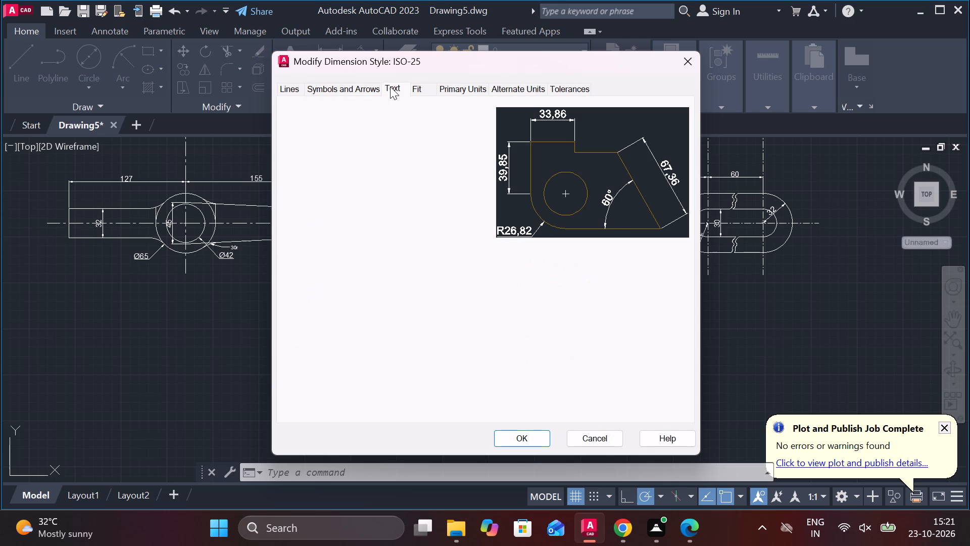
pyautogui.click(453, 86)
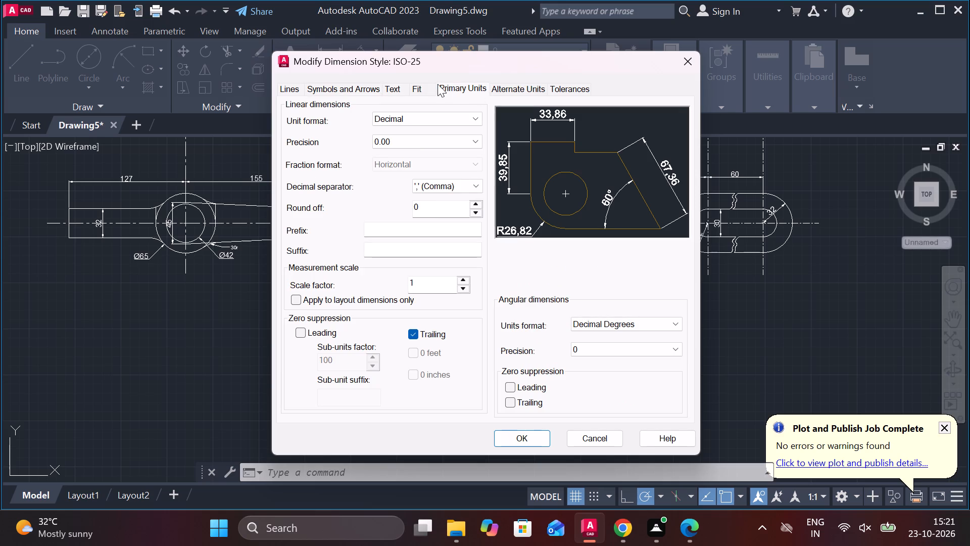
pyautogui.click(413, 84)
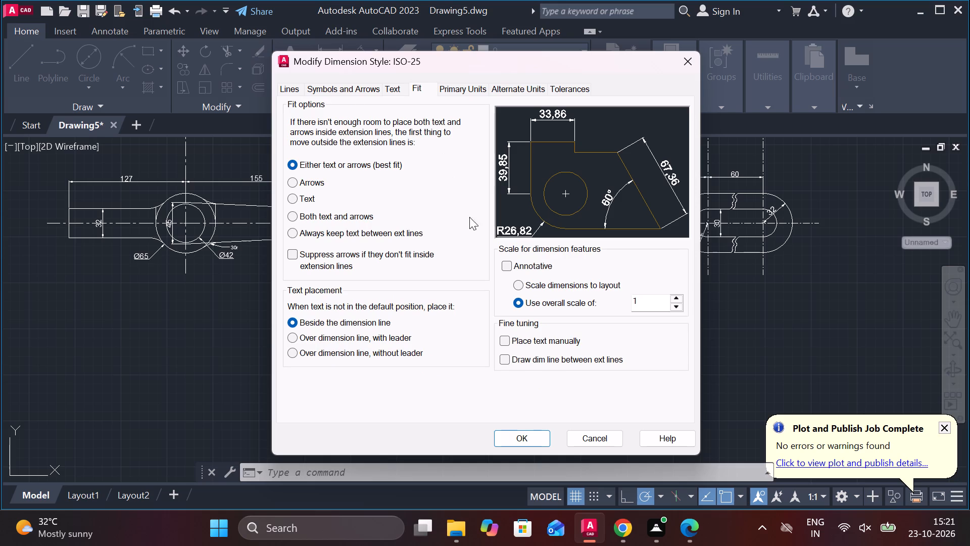
pyautogui.click(391, 87)
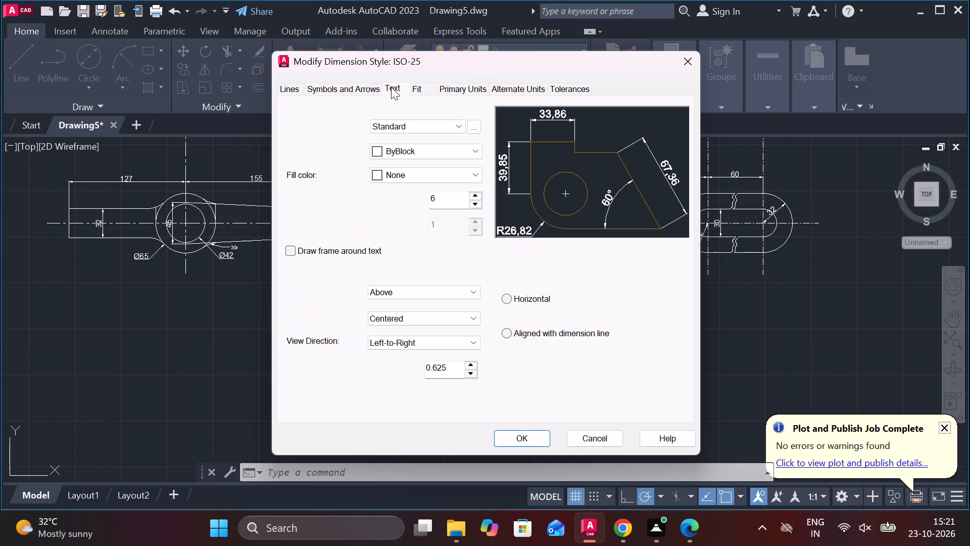
pyautogui.click(526, 437)
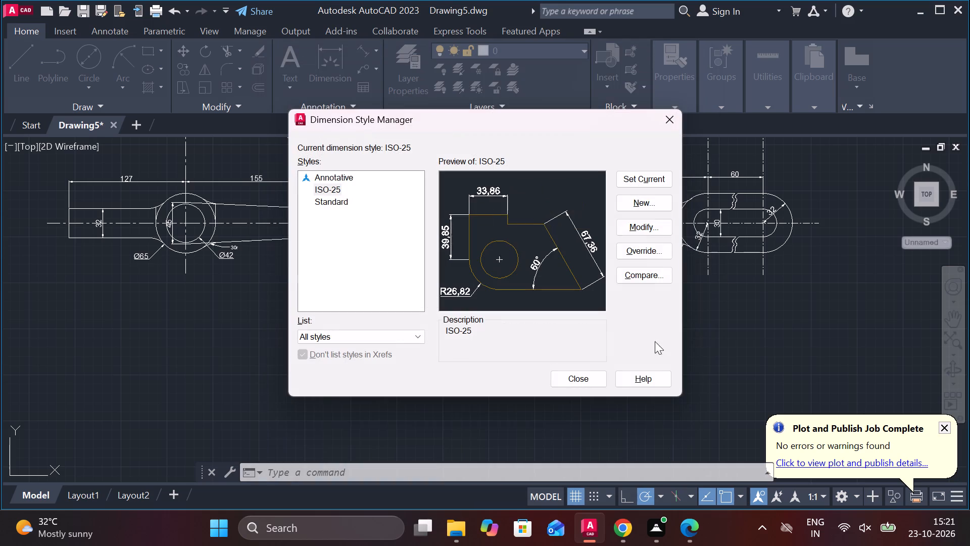
pyautogui.click(651, 184)
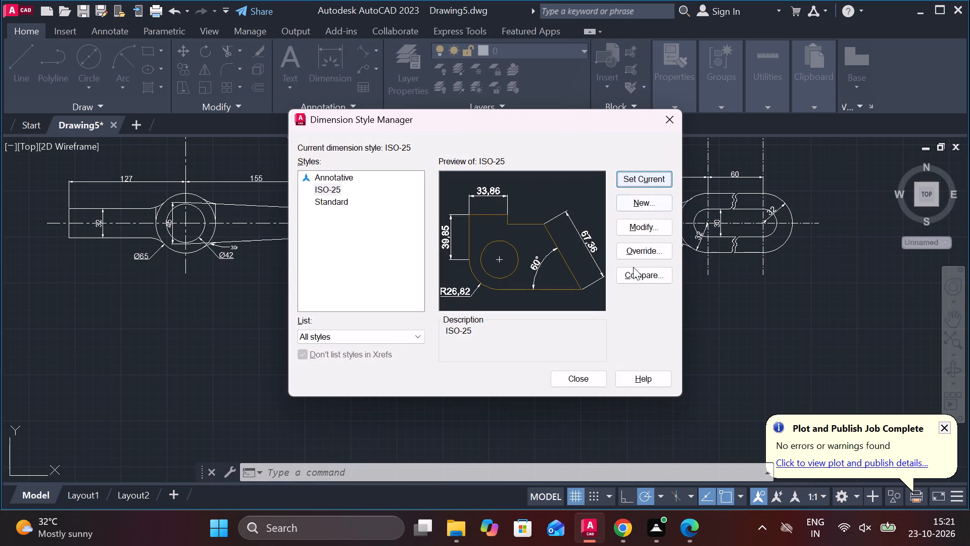
pyautogui.click(584, 379)
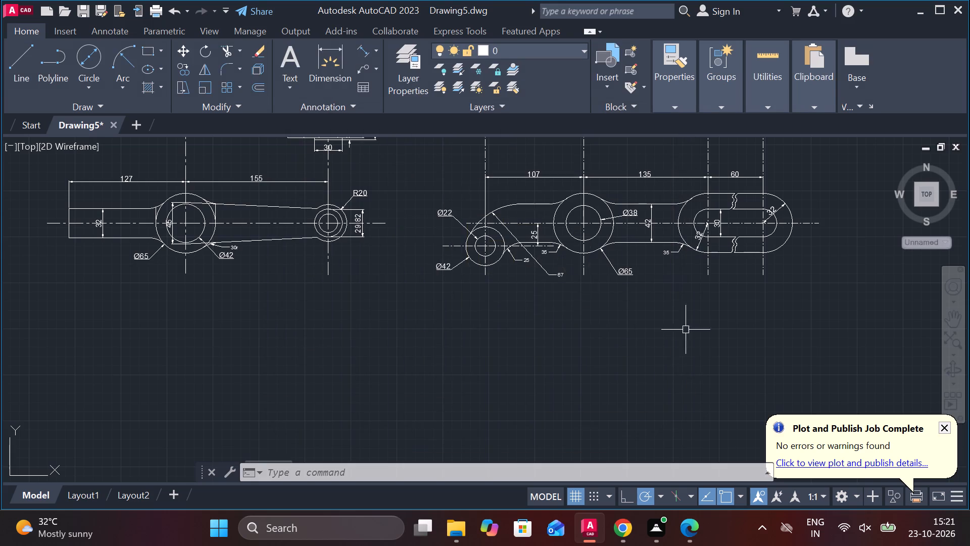
# Examine the views and dimensions of both levers and their arrangement across the drawing.
pyautogui.scroll(-3, 678, 282)
pyautogui.scroll(2, 658, 177)
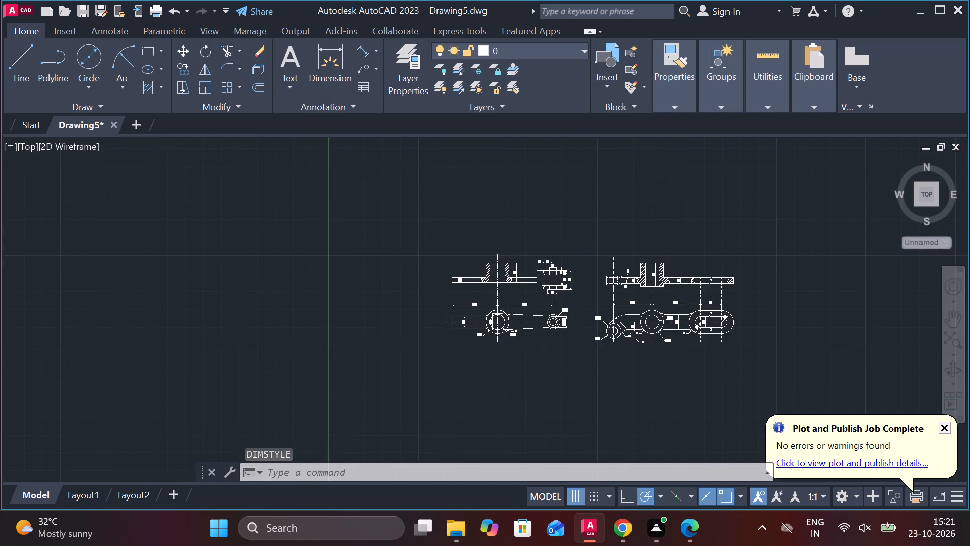
pyautogui.scroll(-1, 658, 177)
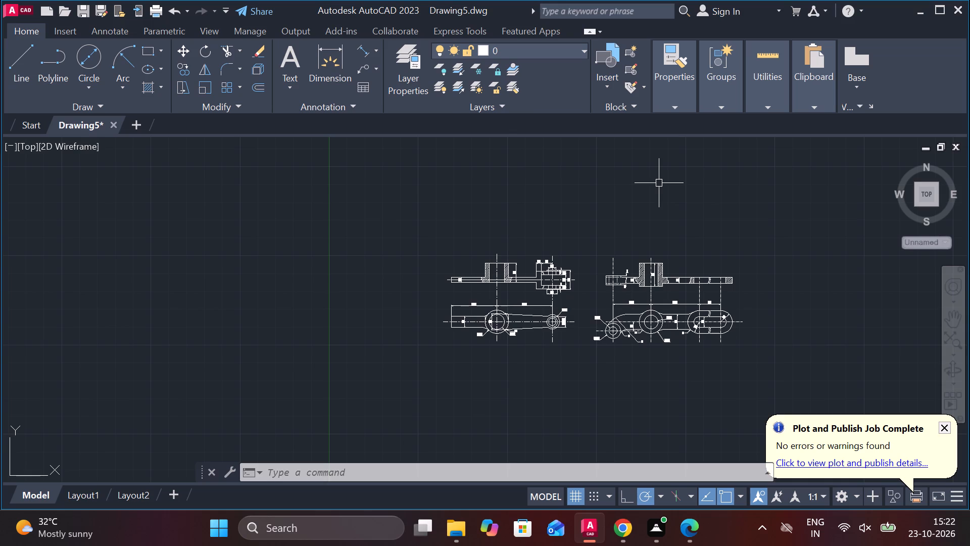
pyautogui.scroll(3, 586, 286)
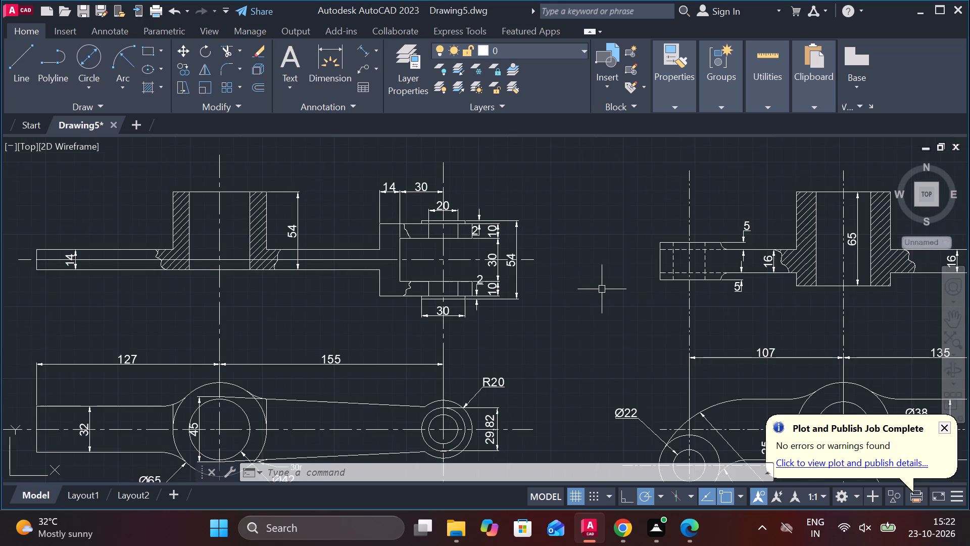
pyautogui.moveTo(602, 289); pyautogui.dragTo(614, 280, button='middle')
pyautogui.scroll(-1, 693, 234)
pyautogui.moveTo(690, 257); pyautogui.dragTo(611, 264, button='middle')
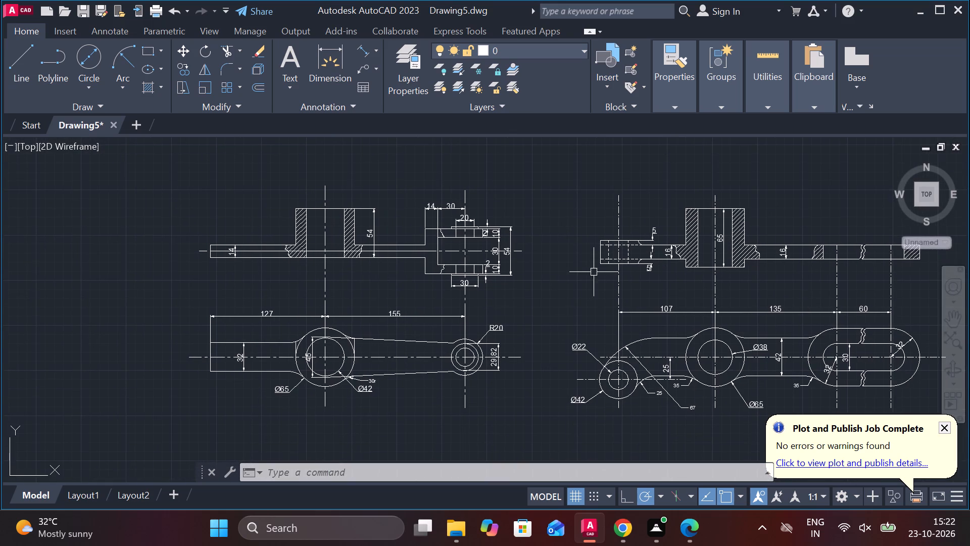
pyautogui.moveTo(593, 272); pyautogui.dragTo(581, 271, button='middle')
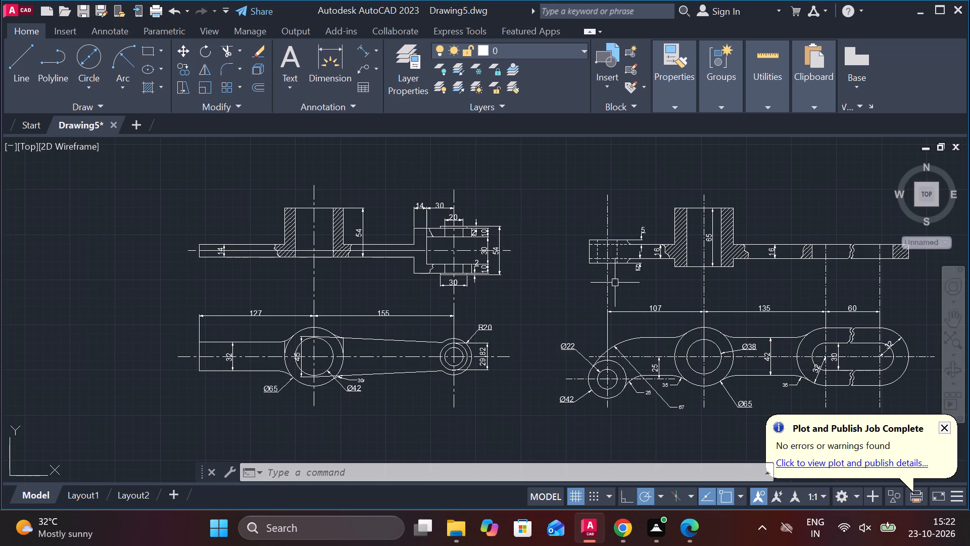
pyautogui.moveTo(557, 302); pyautogui.dragTo(550, 233, button='middle')
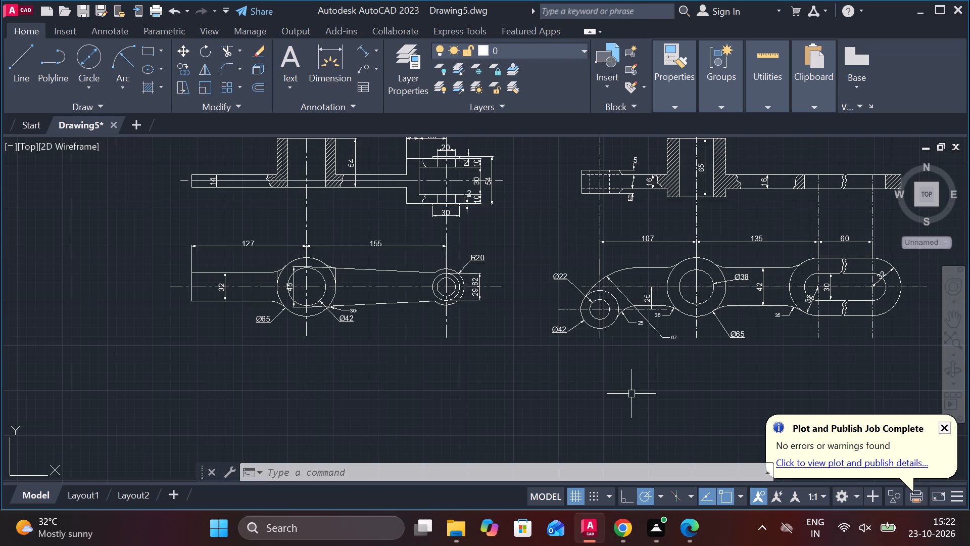
pyautogui.scroll(-1, 632, 394)
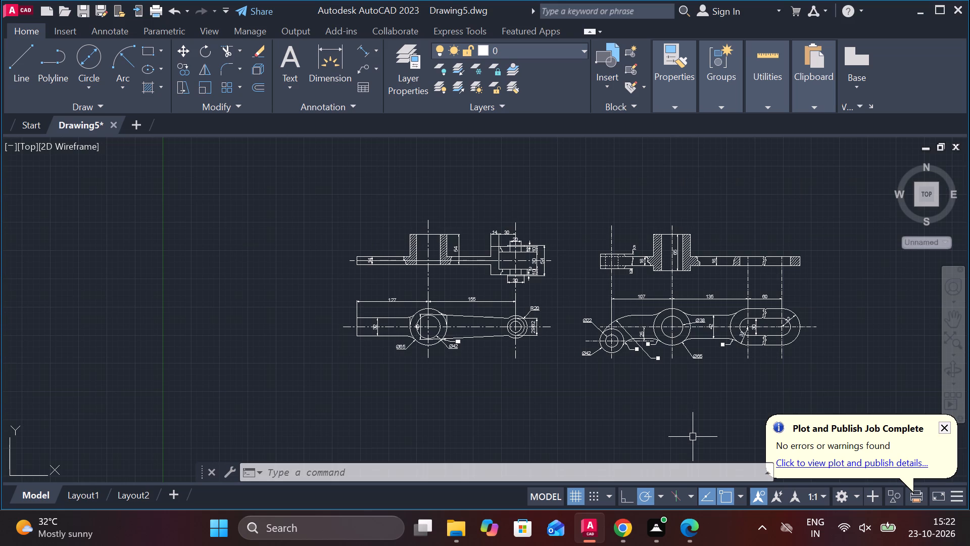
pyautogui.scroll(1, 718, 432)
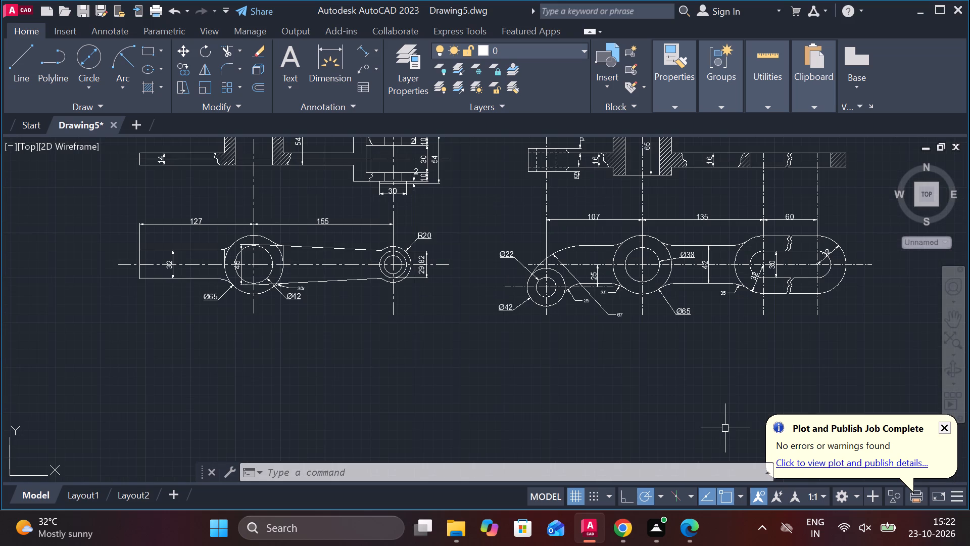
pyautogui.moveTo(725, 428); pyautogui.dragTo(561, 488, button='middle')
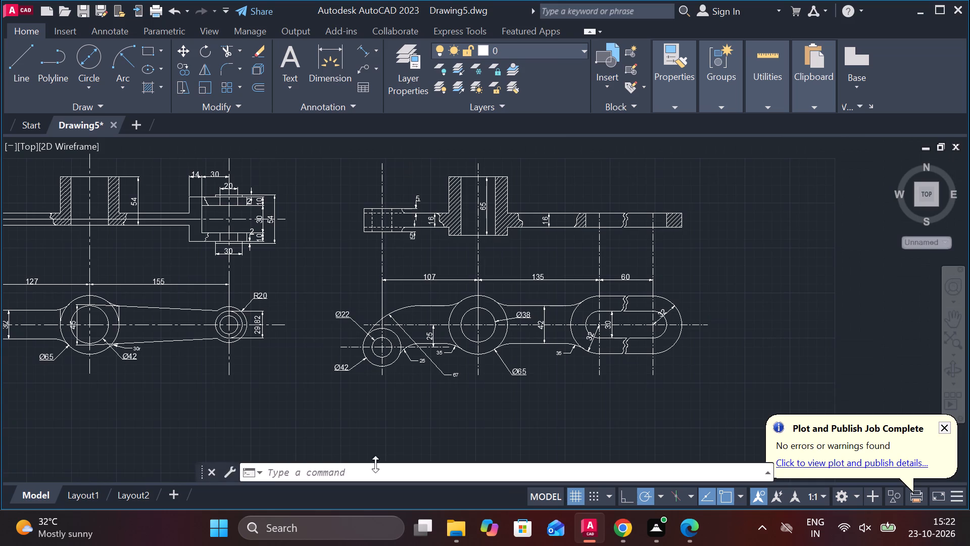
pyautogui.moveTo(529, 468); pyautogui.dragTo(541, 468, button='middle')
pyautogui.middleClick(546, 468)
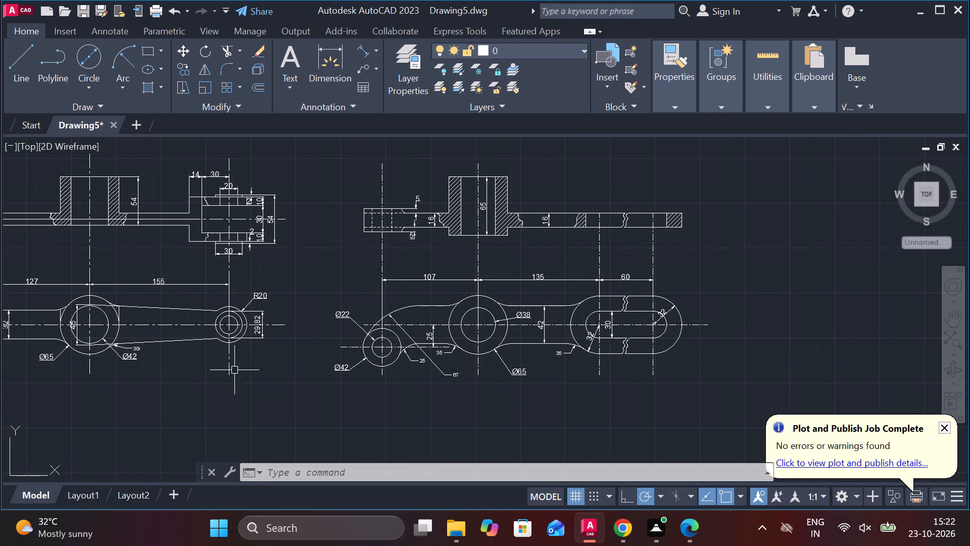
pyautogui.moveTo(240, 371); pyautogui.dragTo(381, 372, button='middle')
pyautogui.moveTo(367, 383); pyautogui.dragTo(435, 383, button='middle')
pyautogui.scroll(-1, 447, 375)
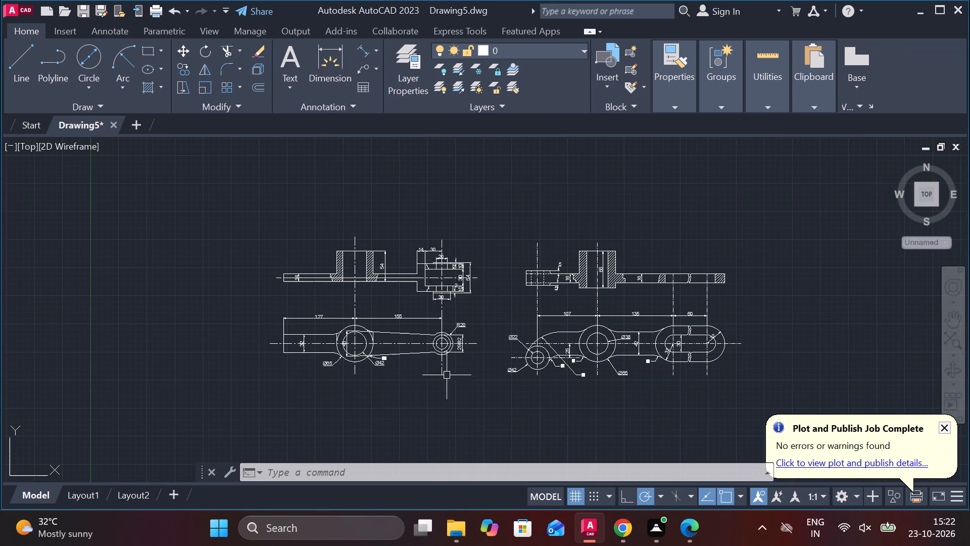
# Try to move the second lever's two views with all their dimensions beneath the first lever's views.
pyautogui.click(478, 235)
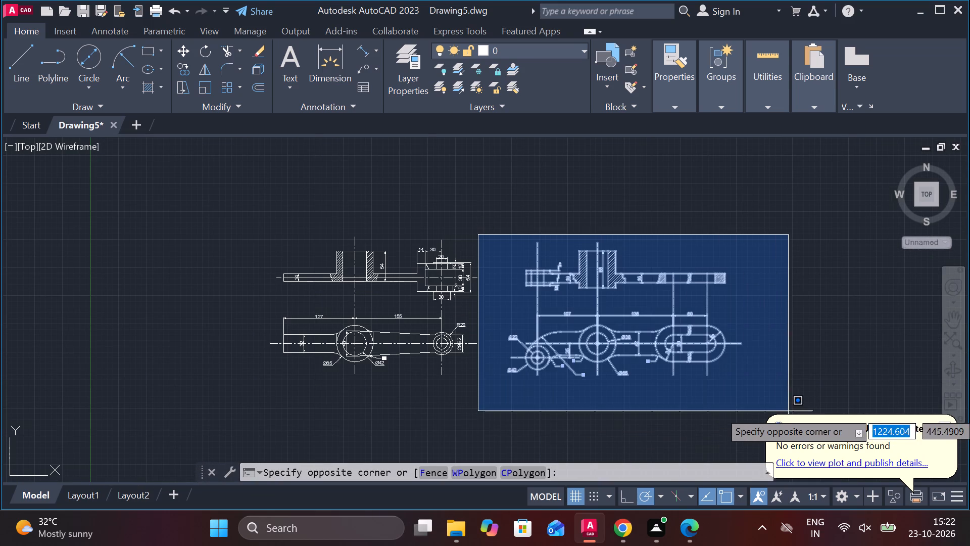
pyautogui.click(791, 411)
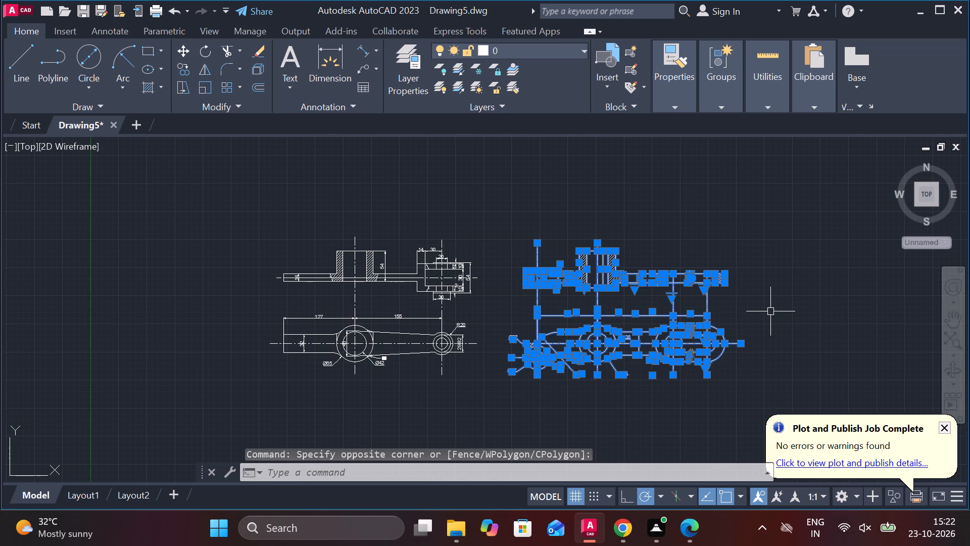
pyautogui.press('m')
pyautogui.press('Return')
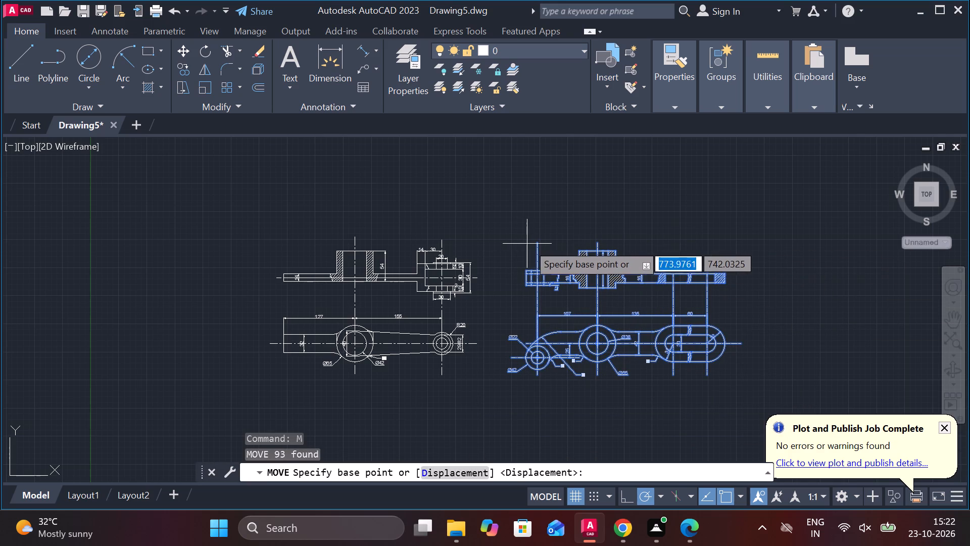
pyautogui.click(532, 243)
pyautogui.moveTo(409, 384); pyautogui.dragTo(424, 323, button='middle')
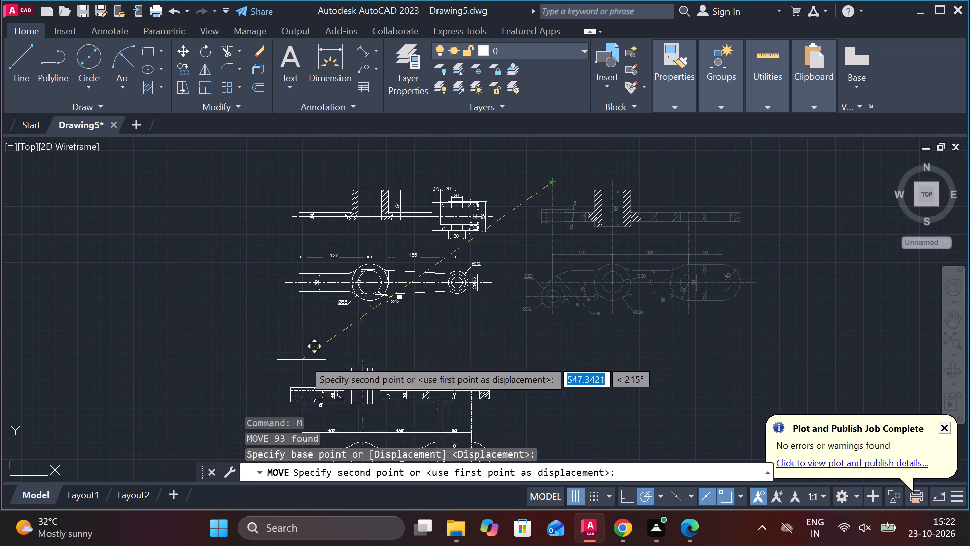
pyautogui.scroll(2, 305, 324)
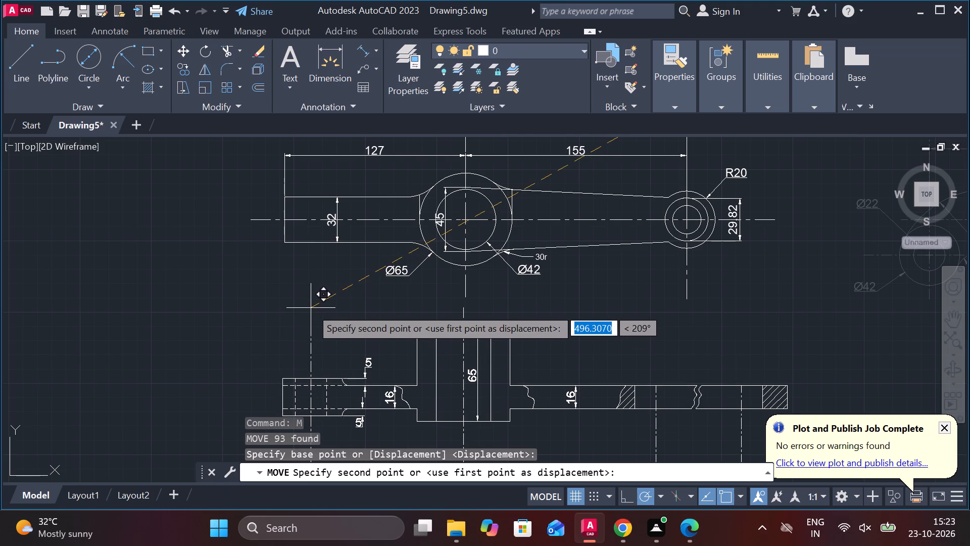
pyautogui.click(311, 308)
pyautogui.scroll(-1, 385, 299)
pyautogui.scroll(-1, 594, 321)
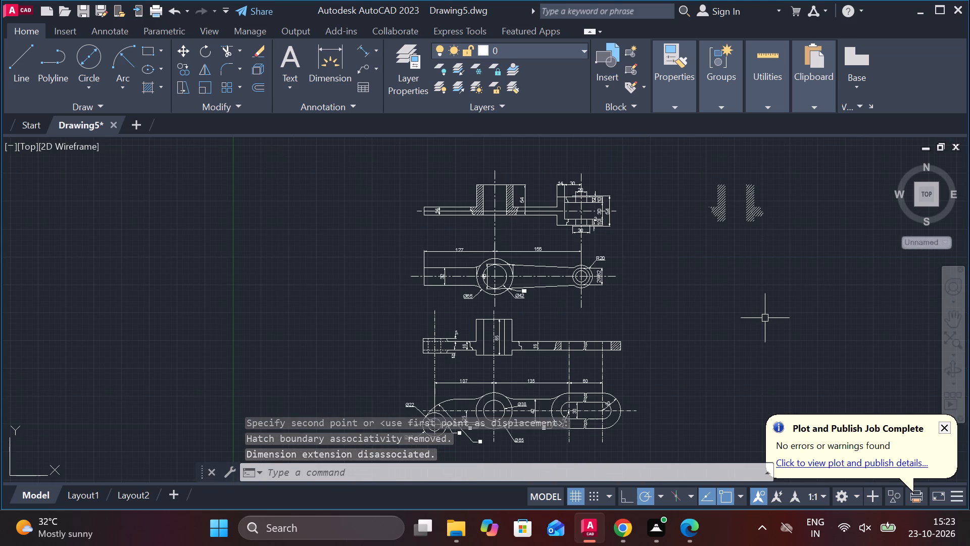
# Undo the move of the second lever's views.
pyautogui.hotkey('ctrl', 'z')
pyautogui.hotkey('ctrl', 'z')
# Lengthen the first lever's vertical hub centreline downward, well below its lower view.
pyautogui.scroll(2, 742, 325)
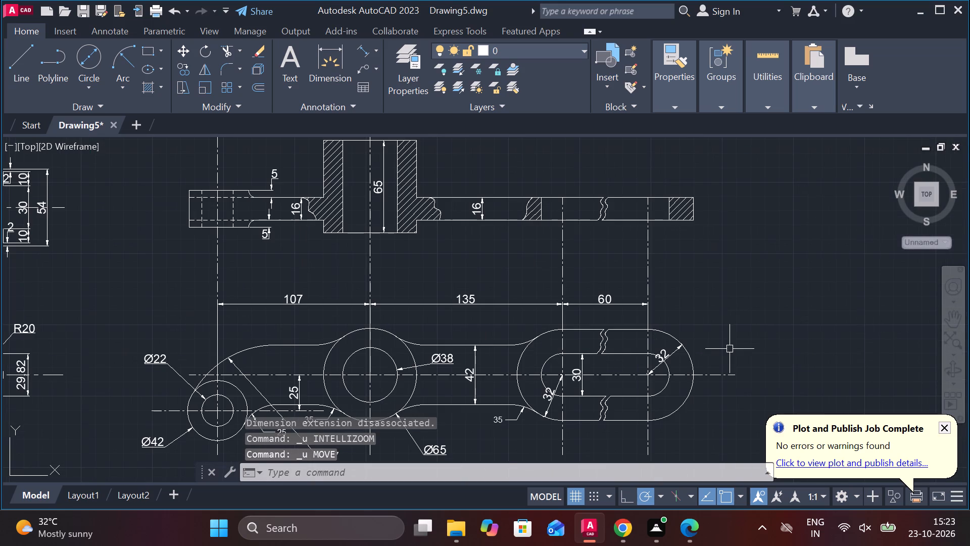
pyautogui.scroll(-3, 705, 384)
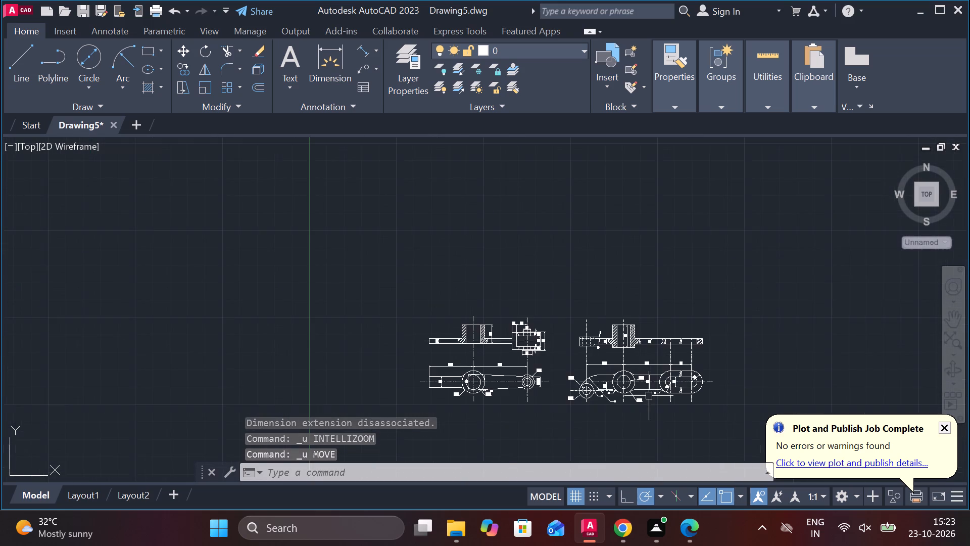
pyautogui.moveTo(520, 431); pyautogui.dragTo(544, 369, button='middle')
pyautogui.scroll(3, 490, 345)
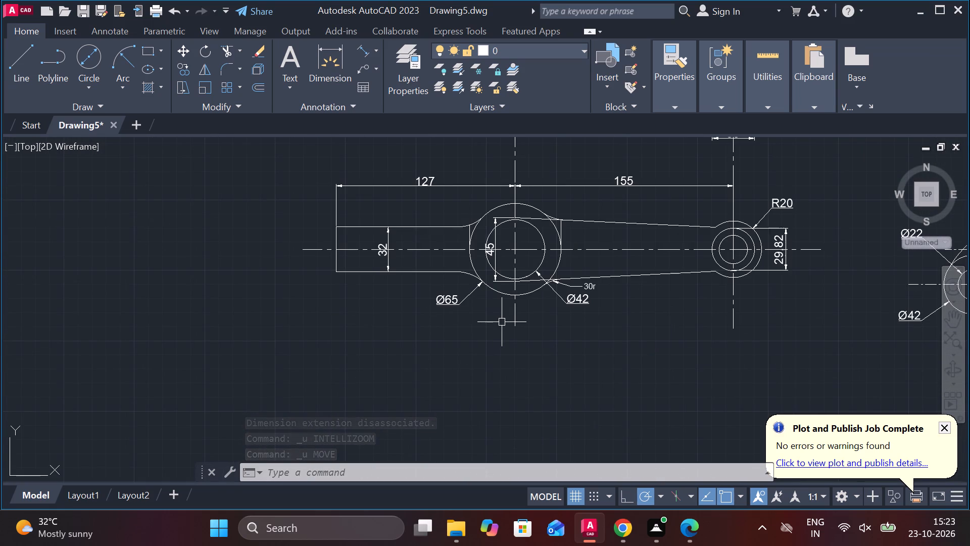
pyautogui.click(512, 320)
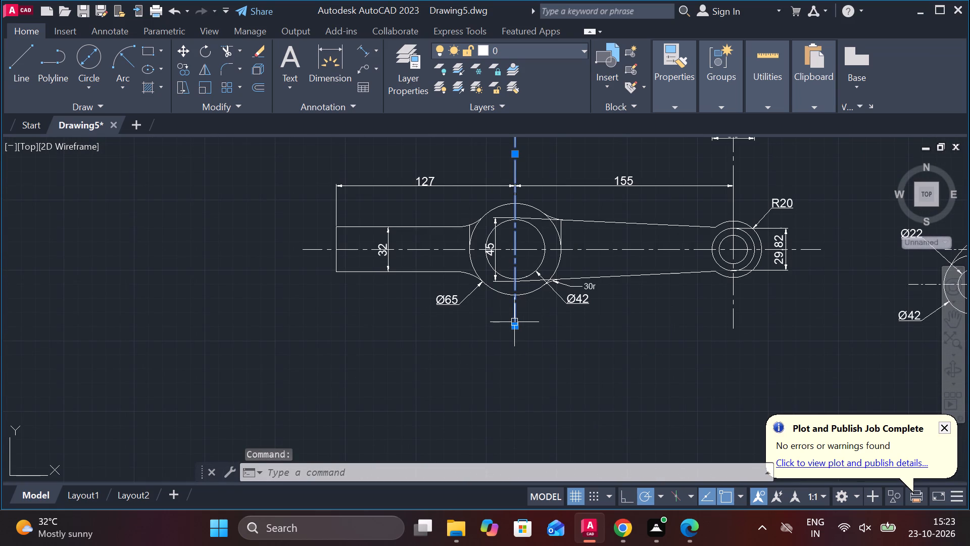
pyautogui.click(553, 361)
pyautogui.scroll(-4, 539, 390)
pyautogui.moveTo(538, 397); pyautogui.dragTo(517, 313, button='middle')
pyautogui.scroll(3, 473, 365)
pyautogui.click(493, 353)
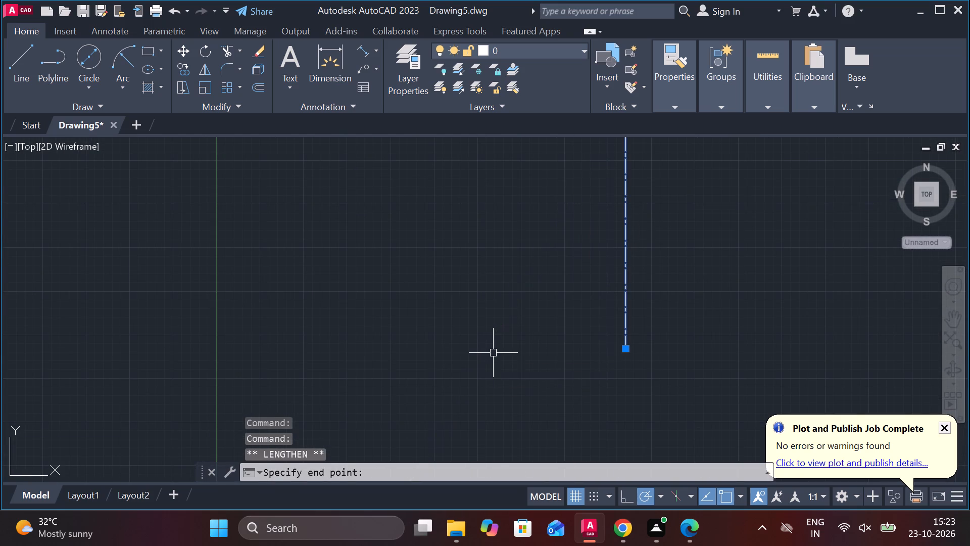
pyautogui.scroll(-2, 612, 363)
pyautogui.moveTo(613, 360); pyautogui.dragTo(559, 401, button='middle')
pyautogui.press('Escape')
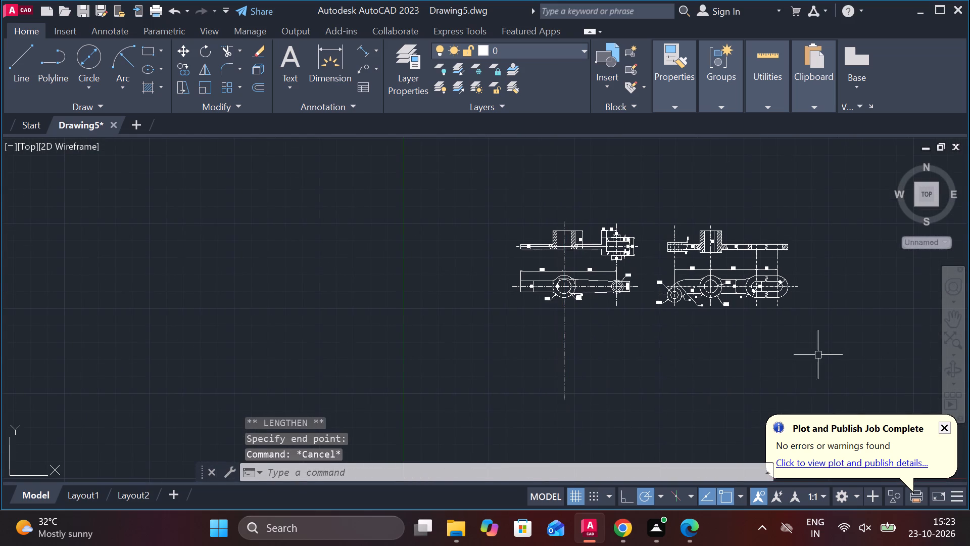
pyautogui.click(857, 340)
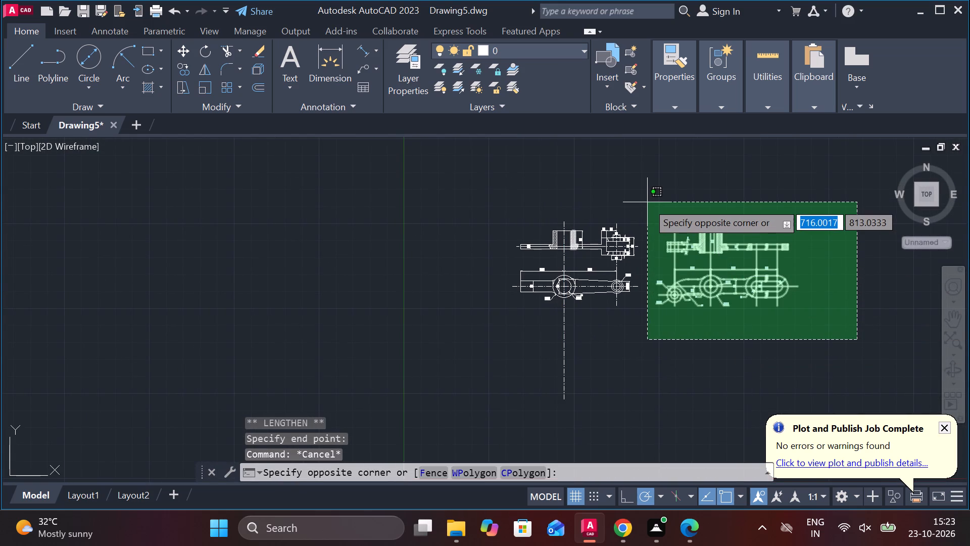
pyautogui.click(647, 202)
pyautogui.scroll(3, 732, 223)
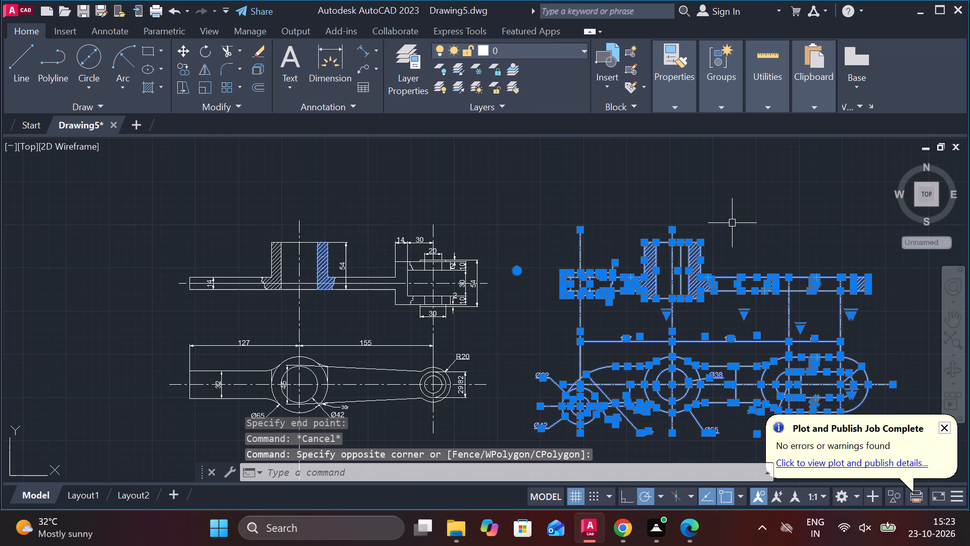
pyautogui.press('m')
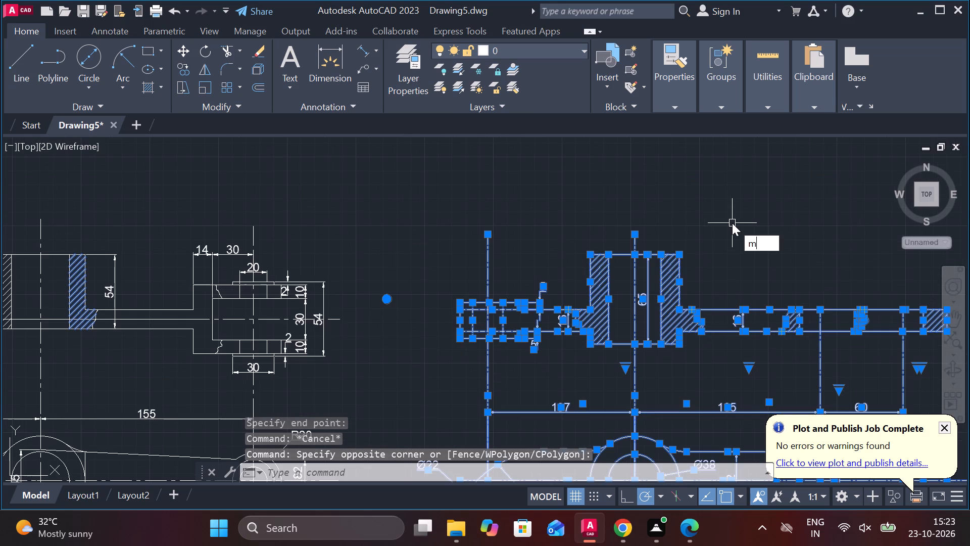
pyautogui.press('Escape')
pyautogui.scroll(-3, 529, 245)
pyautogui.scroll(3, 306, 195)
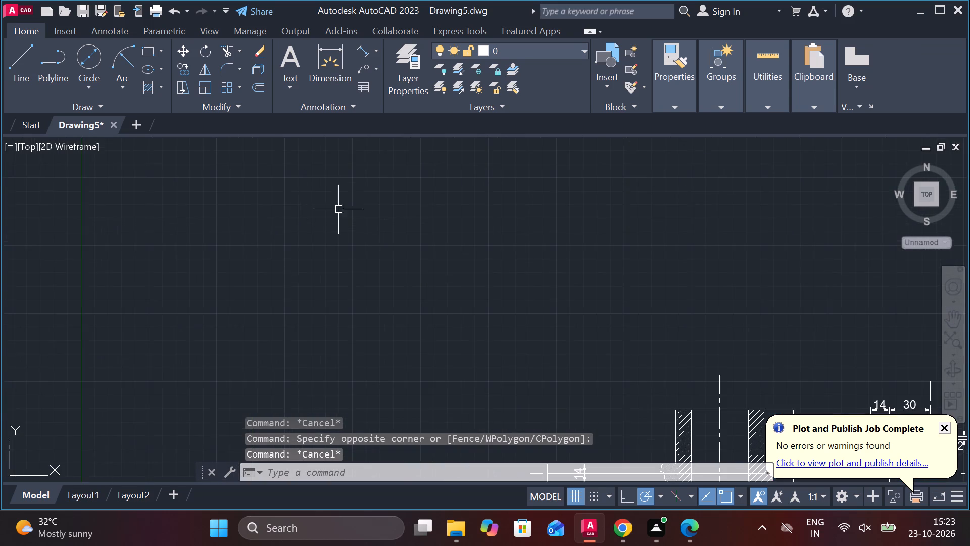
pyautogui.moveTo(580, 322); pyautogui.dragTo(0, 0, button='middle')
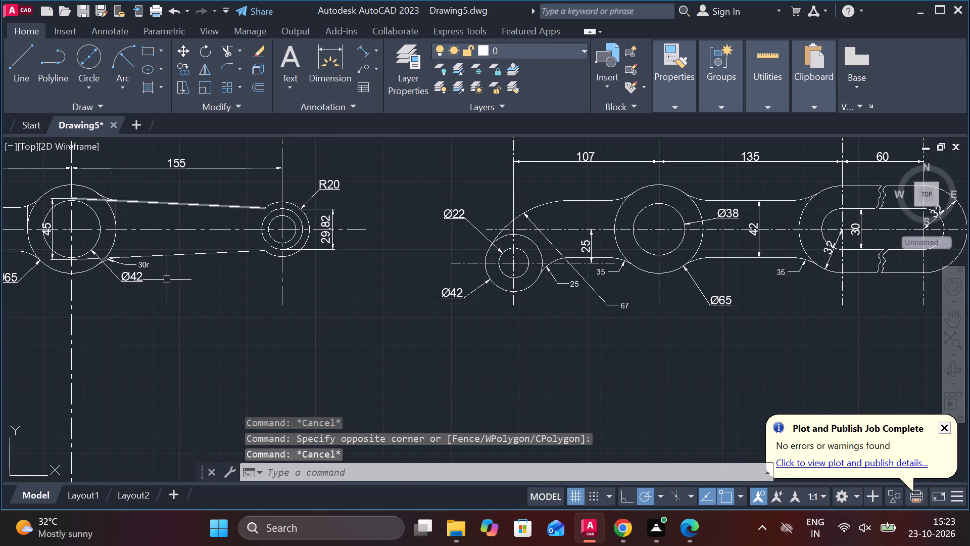
# Undo the downward lengthening of the first lever's vertical hub centreline.
pyautogui.hotkey('ctrl', 'z')
pyautogui.hotkey('ctrl', 'z')
# Erase the horizontal centreline running through the arm and fork in the first lever's upper view.
pyautogui.moveTo(390, 328); pyautogui.dragTo(309, 485, button='middle')
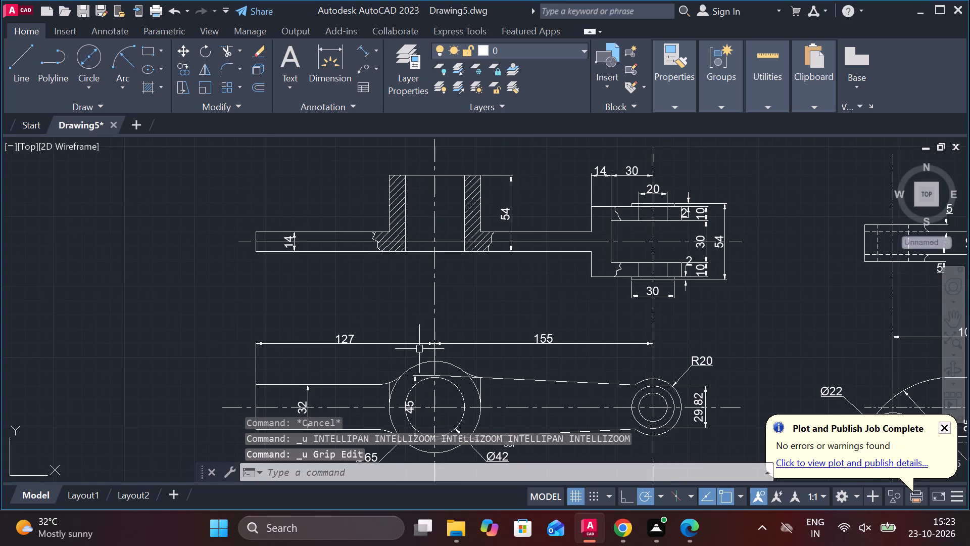
pyautogui.moveTo(417, 344); pyautogui.dragTo(391, 502, button='middle')
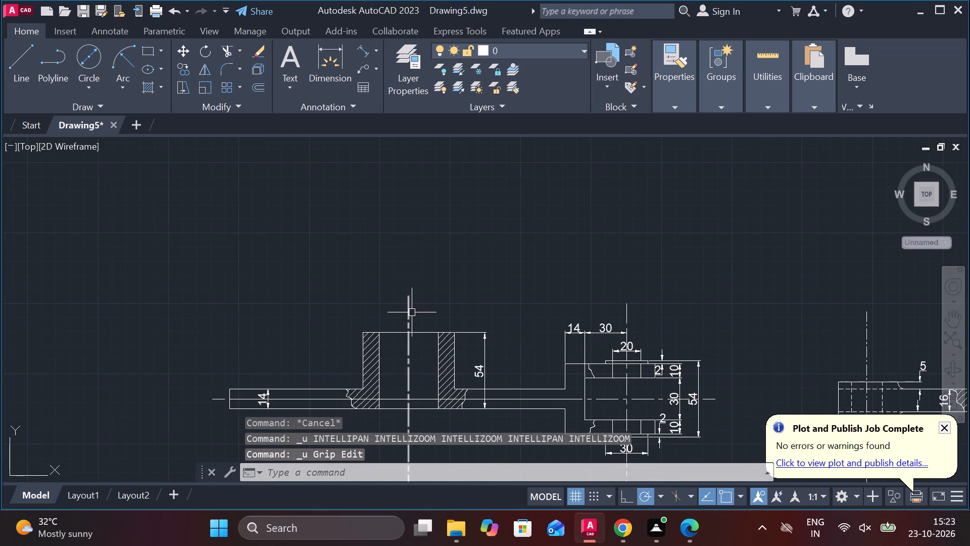
pyautogui.moveTo(372, 328); pyautogui.dragTo(366, 203, button='middle')
pyautogui.scroll(2, 444, 271)
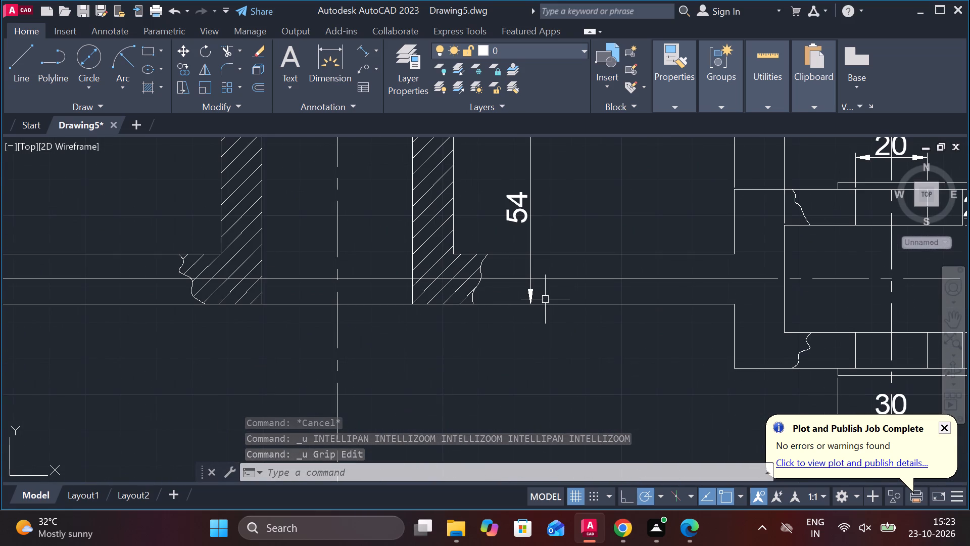
pyautogui.click(565, 277)
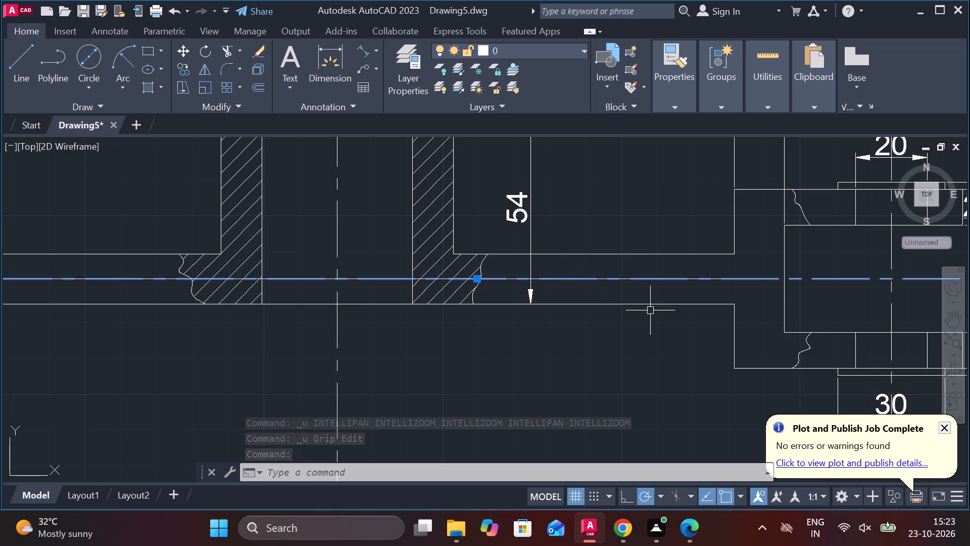
pyautogui.press('e')
pyautogui.press('space')
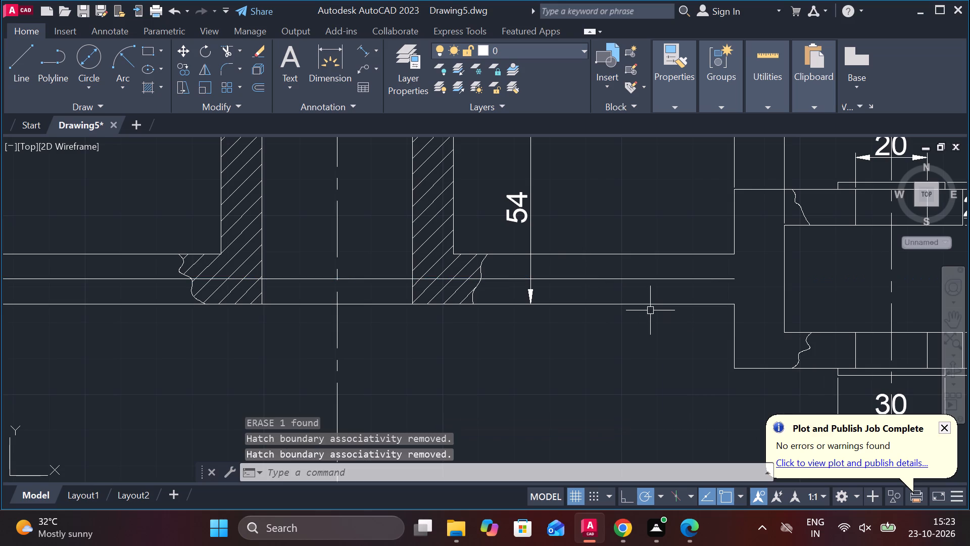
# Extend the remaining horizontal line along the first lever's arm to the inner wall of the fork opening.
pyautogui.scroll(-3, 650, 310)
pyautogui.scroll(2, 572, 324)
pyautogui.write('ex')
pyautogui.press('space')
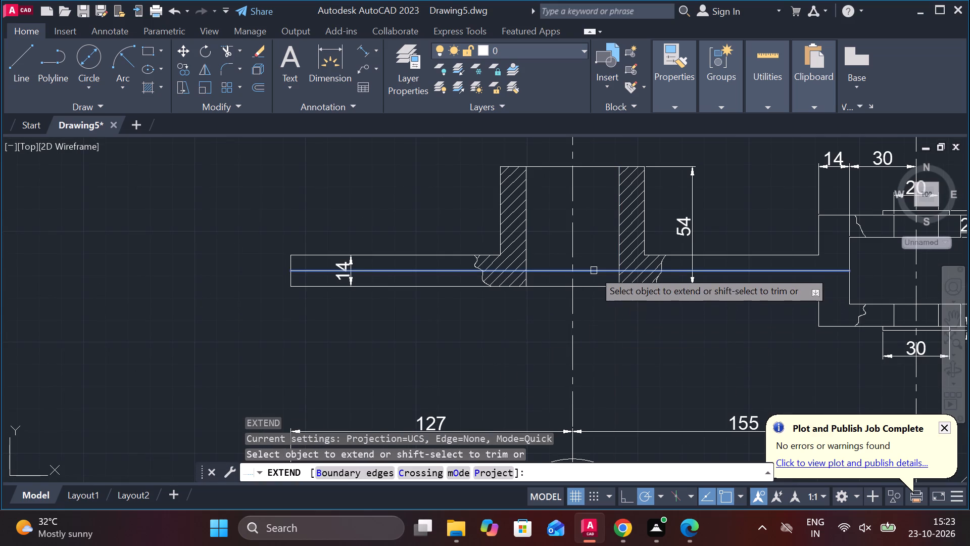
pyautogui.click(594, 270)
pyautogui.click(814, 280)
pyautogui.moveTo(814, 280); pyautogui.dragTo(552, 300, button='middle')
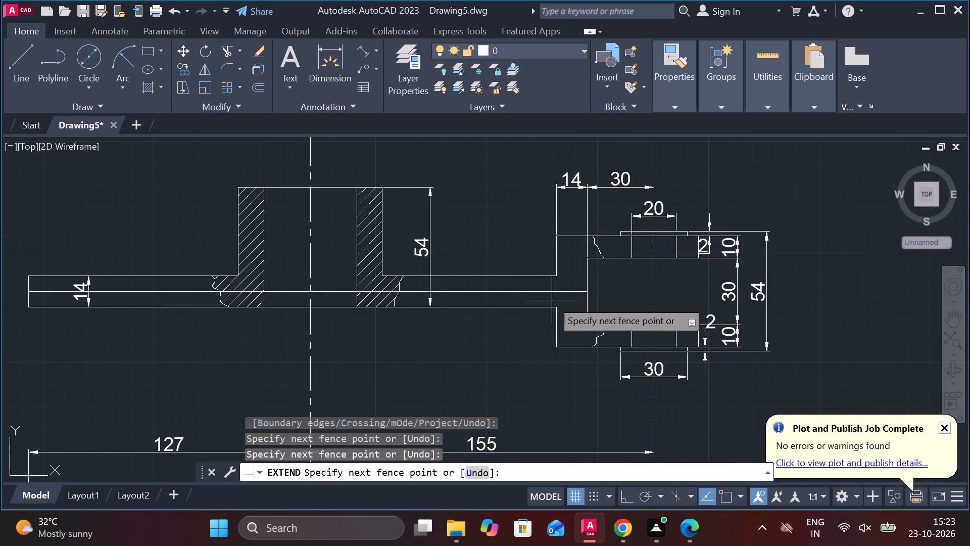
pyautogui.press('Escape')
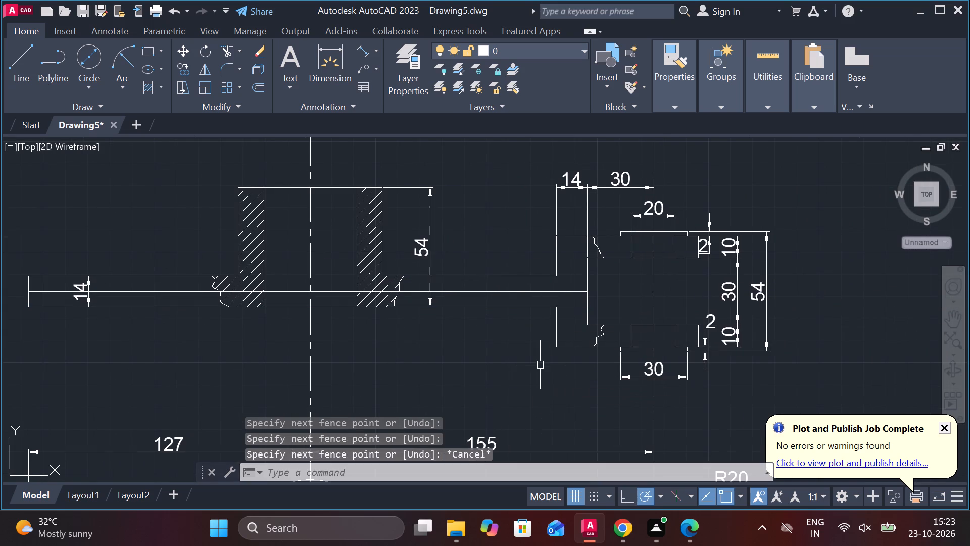
# Lengthen the arm's horizontal middle line at both ends, into the fork opening and past the arm's free end.
pyautogui.click(564, 291)
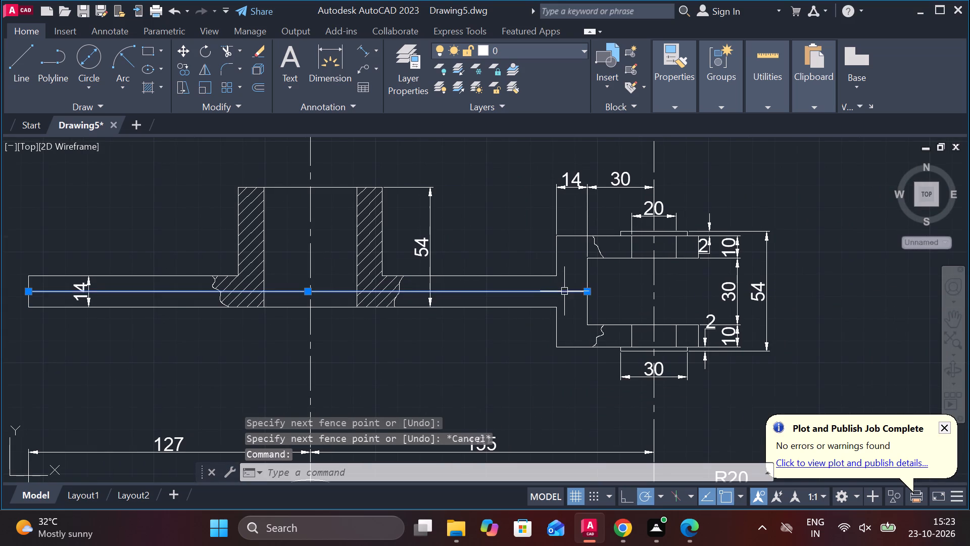
pyautogui.click(620, 327)
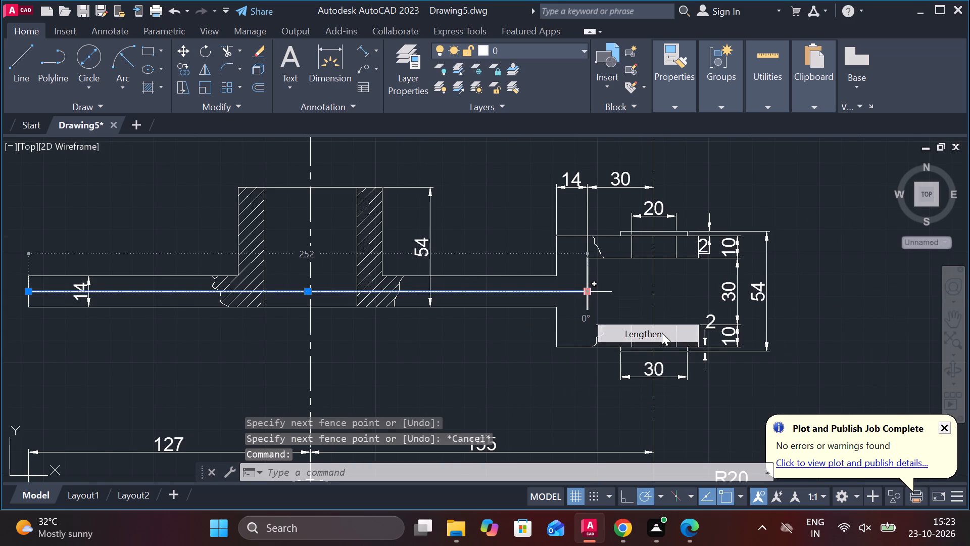
pyautogui.scroll(2, 714, 301)
pyautogui.click(456, 297)
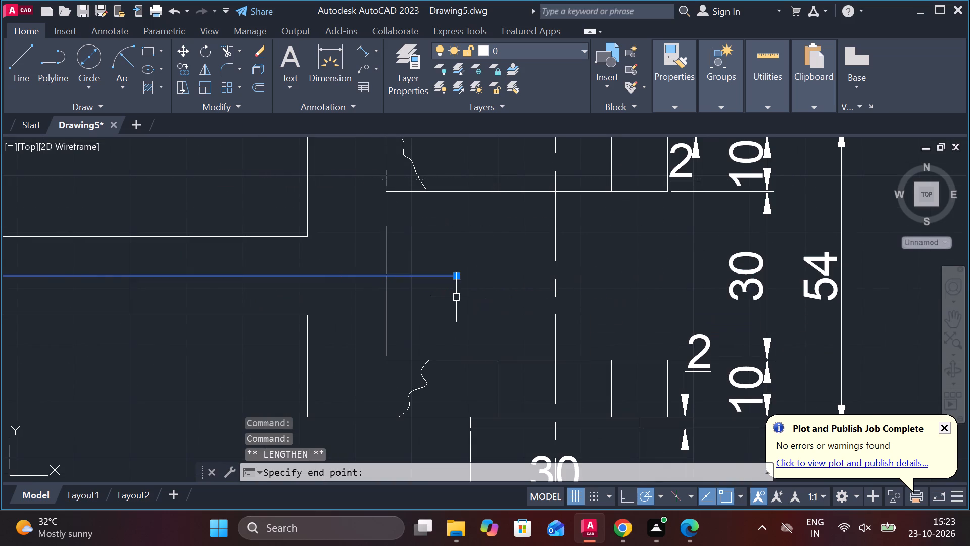
pyautogui.scroll(-3, 460, 297)
pyautogui.press('Escape')
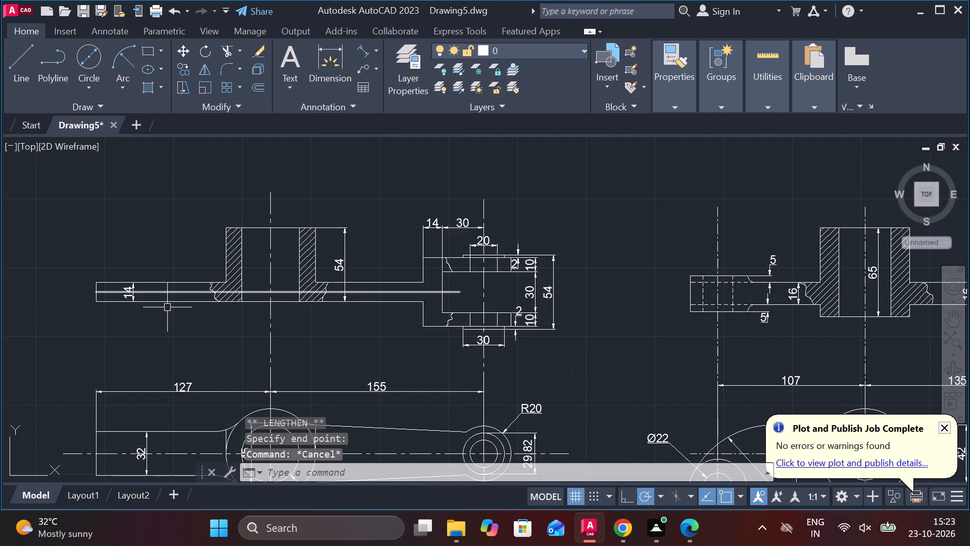
pyautogui.scroll(2, 41, 311)
pyautogui.moveTo(117, 332); pyautogui.dragTo(156, 336, button='middle')
pyautogui.click(251, 270)
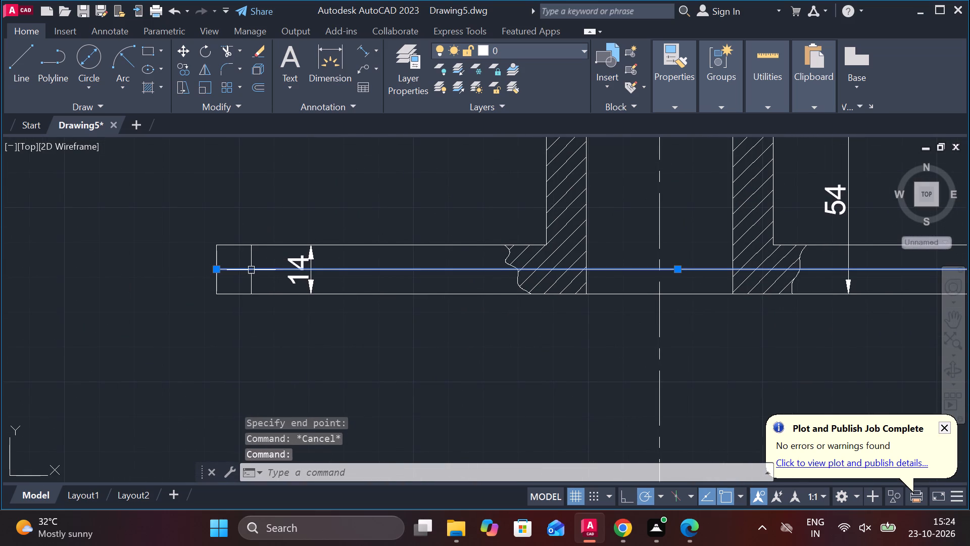
pyautogui.click(274, 307)
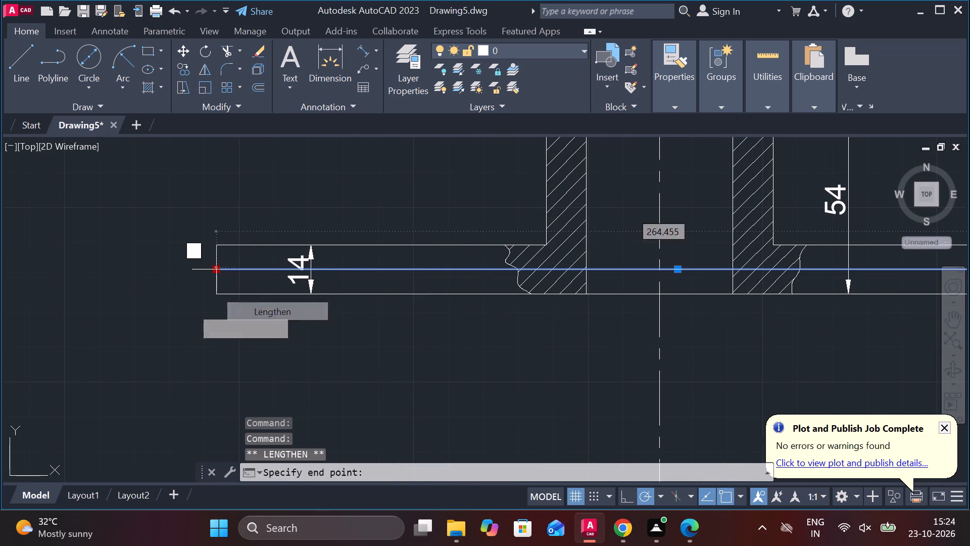
pyautogui.click(127, 302)
pyautogui.press('Escape')
# Move the arm's 14 thickness dimension outside the view, just beyond the arm's free end.
pyautogui.click(307, 275)
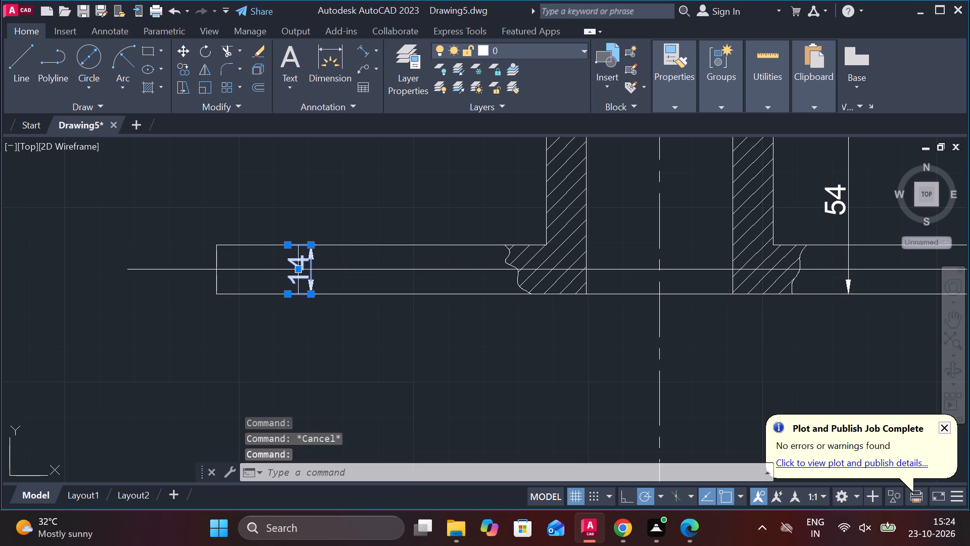
pyautogui.click(299, 268)
pyautogui.click(176, 275)
pyautogui.press('Escape')
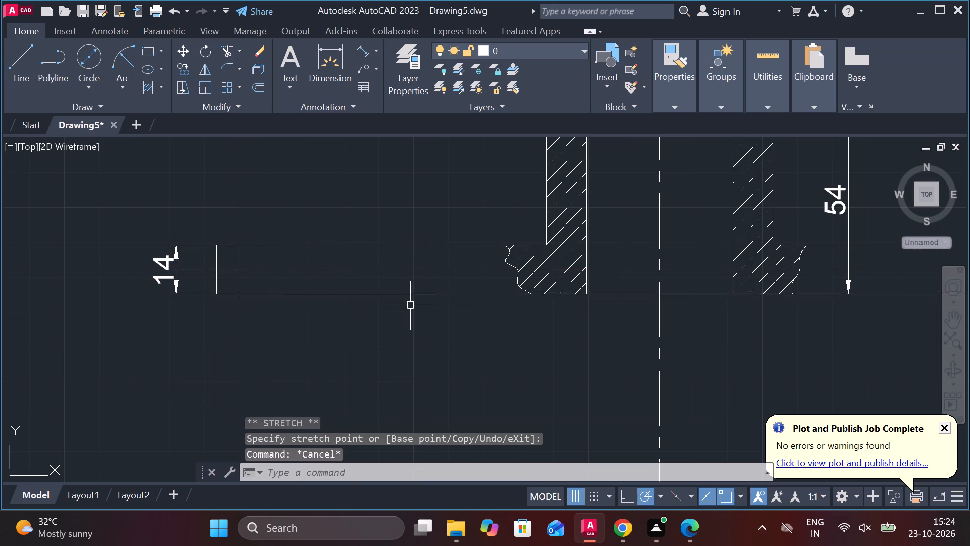
# Set the linetype of the arm's horizontal middle line to CENTER.
pyautogui.click(378, 271)
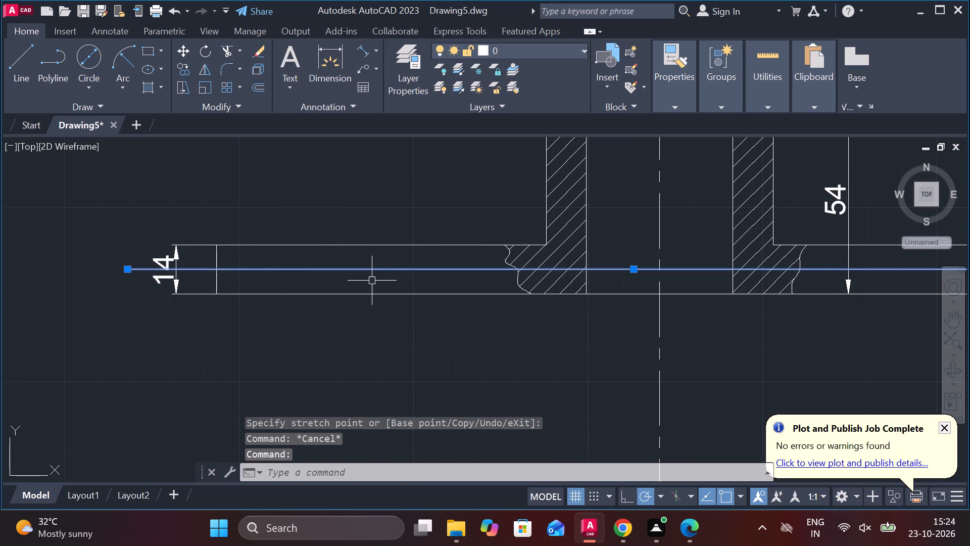
pyautogui.click(668, 113)
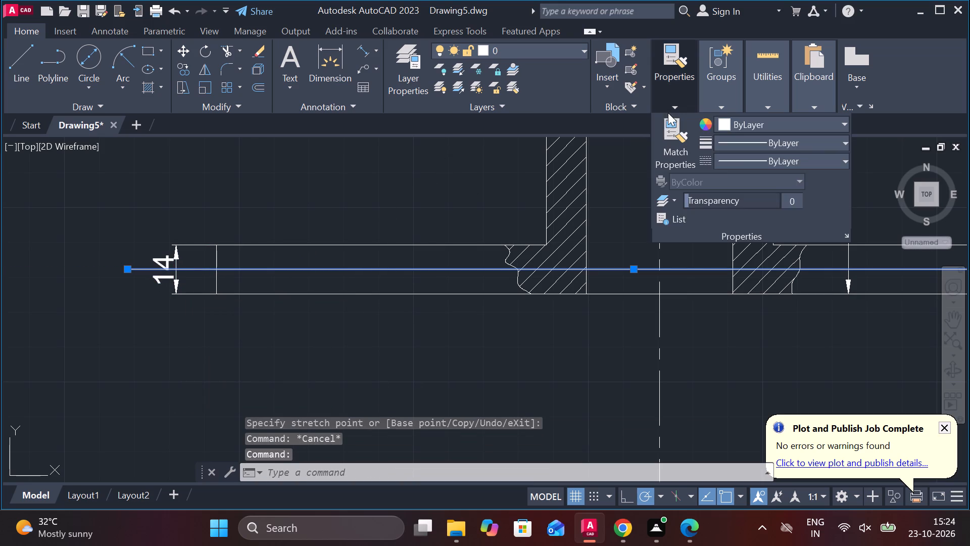
pyautogui.click(788, 156)
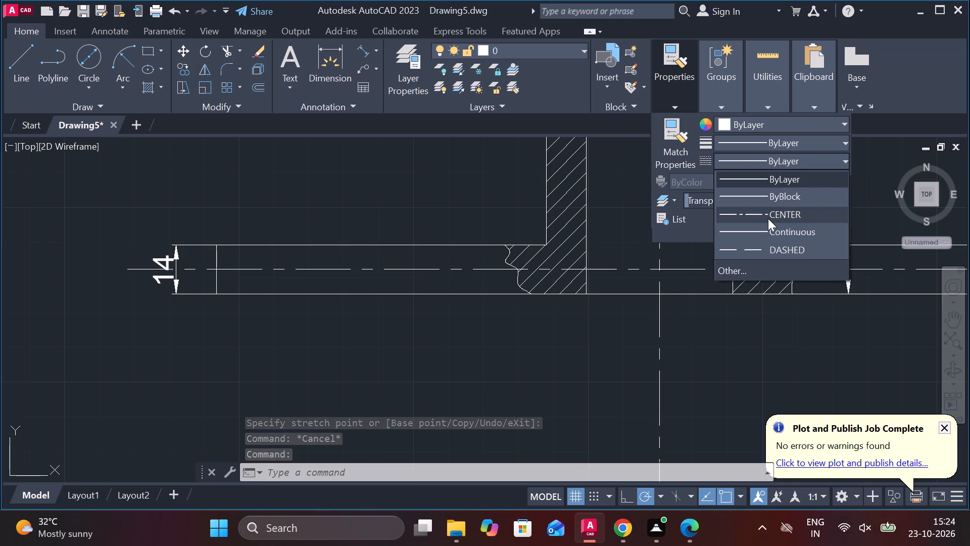
pyautogui.click(768, 218)
pyautogui.press('Escape')
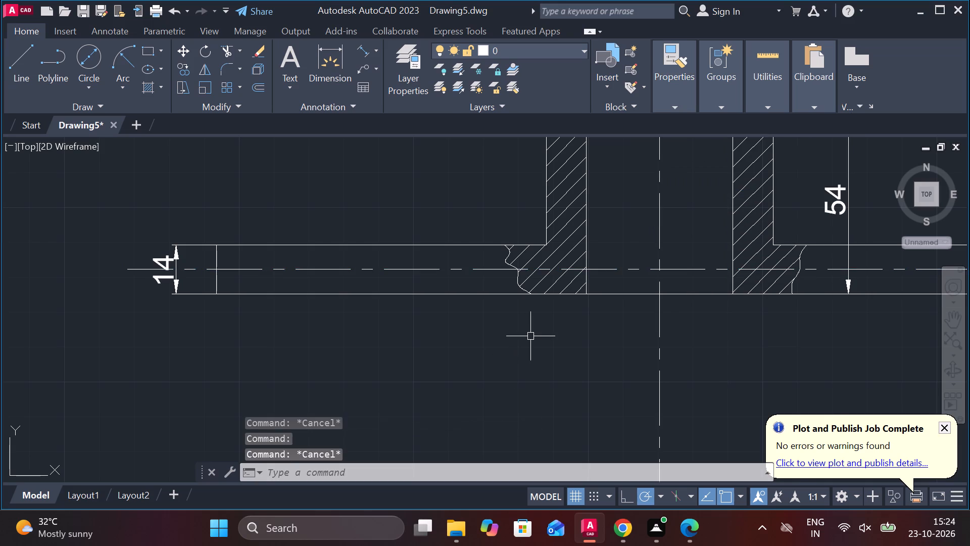
# Hatch the four sectioned areas of the fork's upper and lower walls, on both sides of the hole, with ANSI31.
pyautogui.scroll(-3, 529, 336)
pyautogui.scroll(2, 637, 314)
pyautogui.moveTo(614, 362); pyautogui.dragTo(549, 317, button='middle')
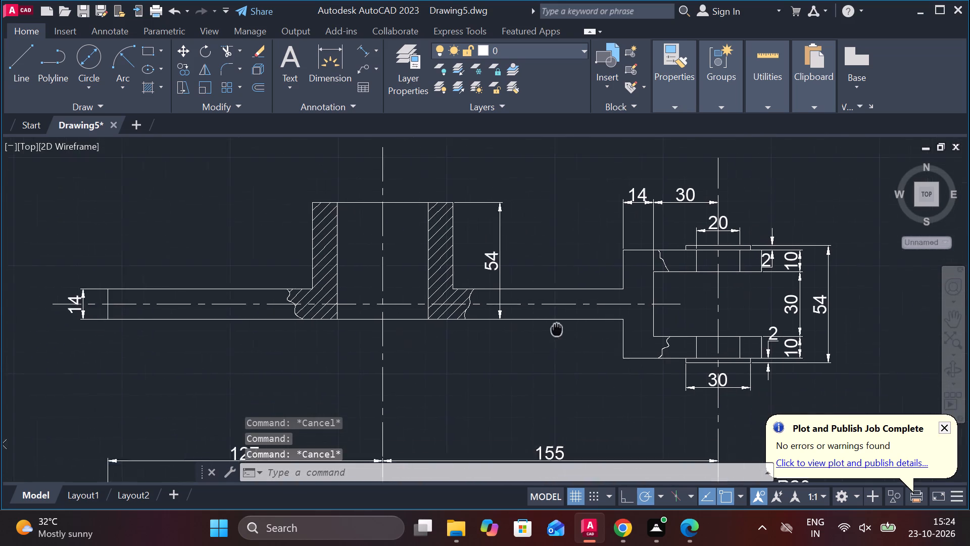
pyautogui.moveTo(549, 317); pyautogui.dragTo(549, 315, button='middle')
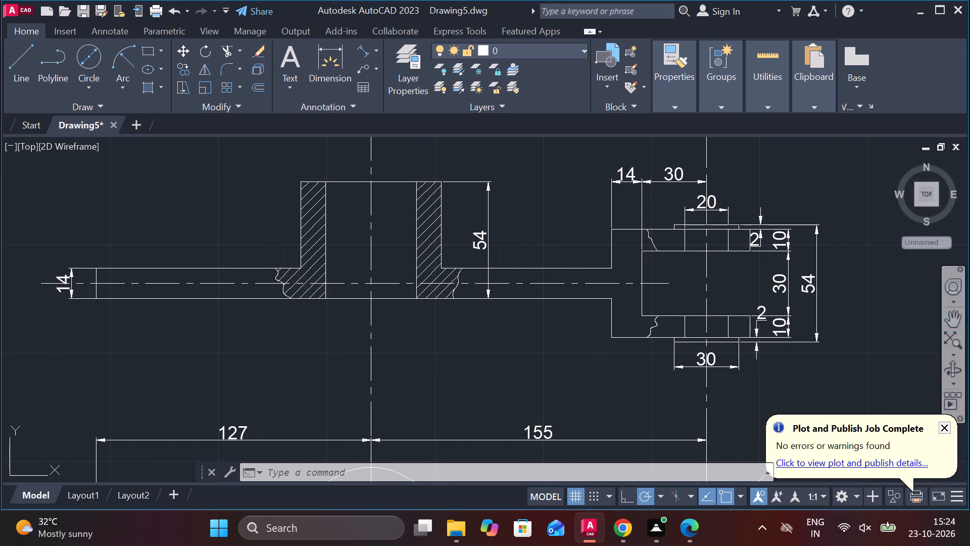
pyautogui.click(158, 85)
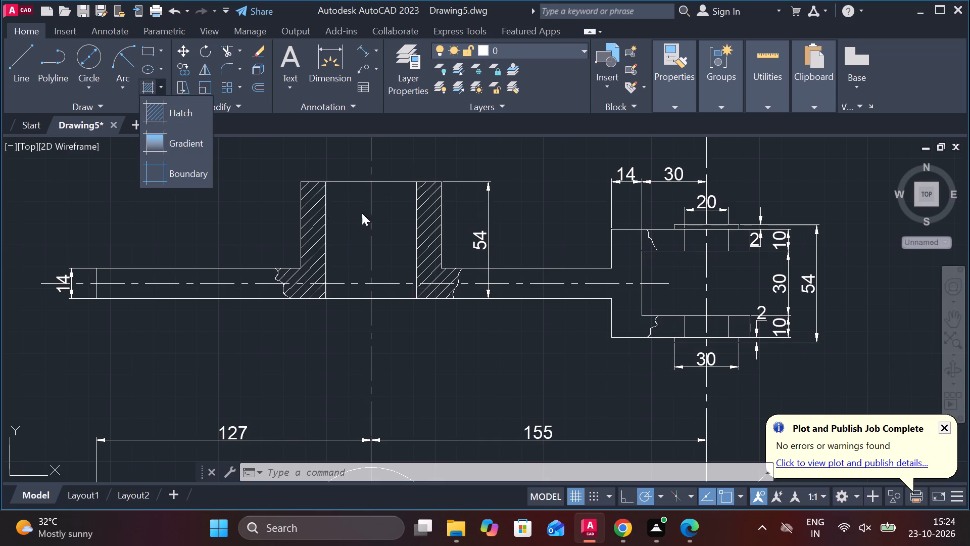
pyautogui.click(160, 122)
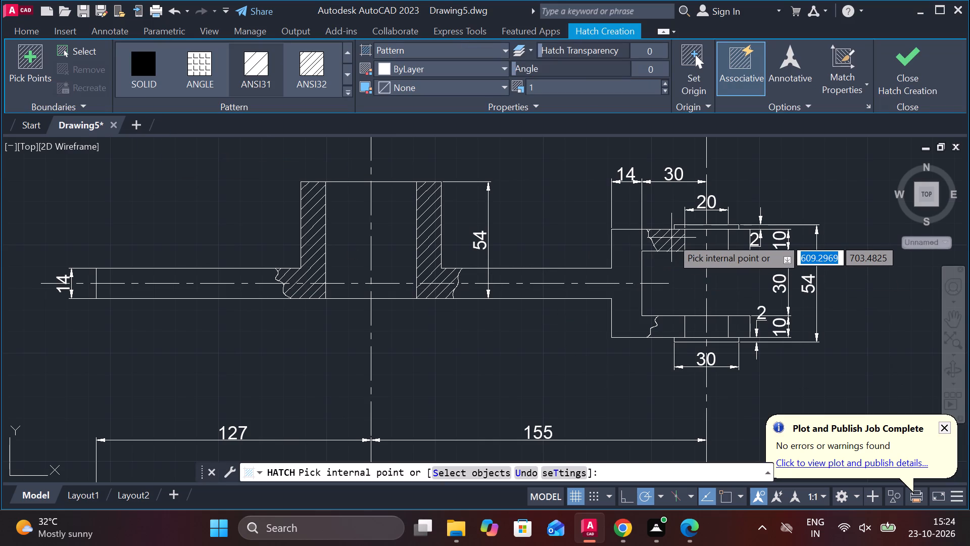
pyautogui.click(671, 238)
pyautogui.click(743, 246)
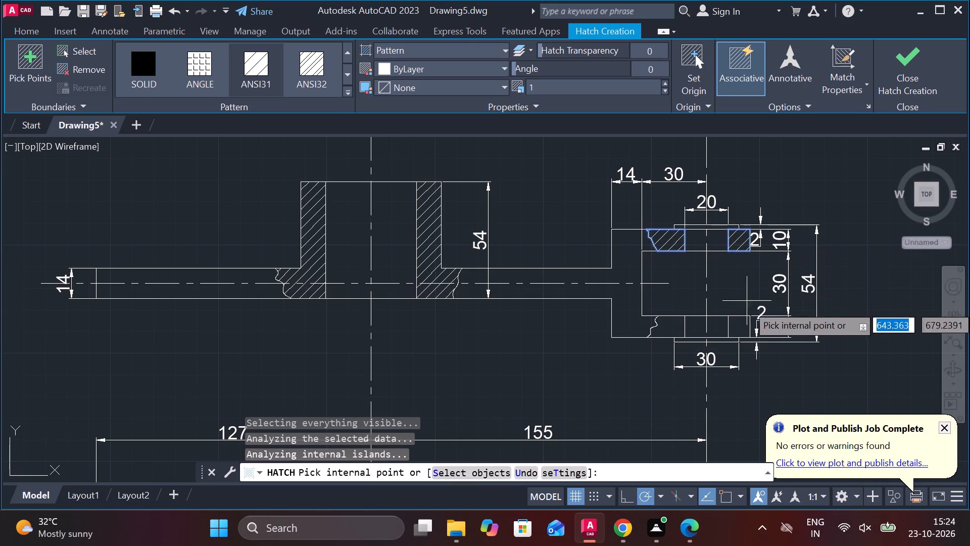
pyautogui.click(737, 331)
pyautogui.click(663, 336)
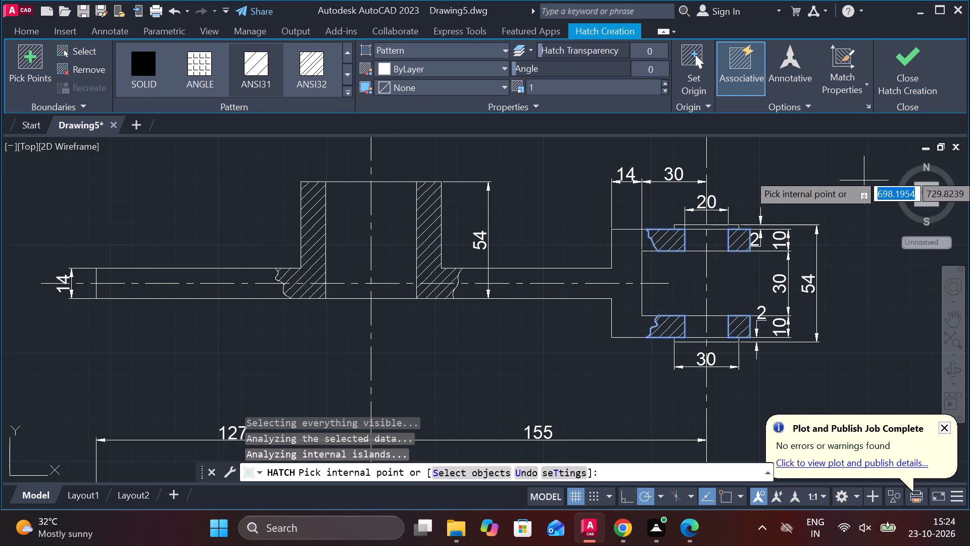
pyautogui.click(915, 78)
# Add a diameter symbol in front of the hole's 20 dimension above the fork.
pyautogui.moveTo(535, 337); pyautogui.dragTo(162, 264, button='middle')
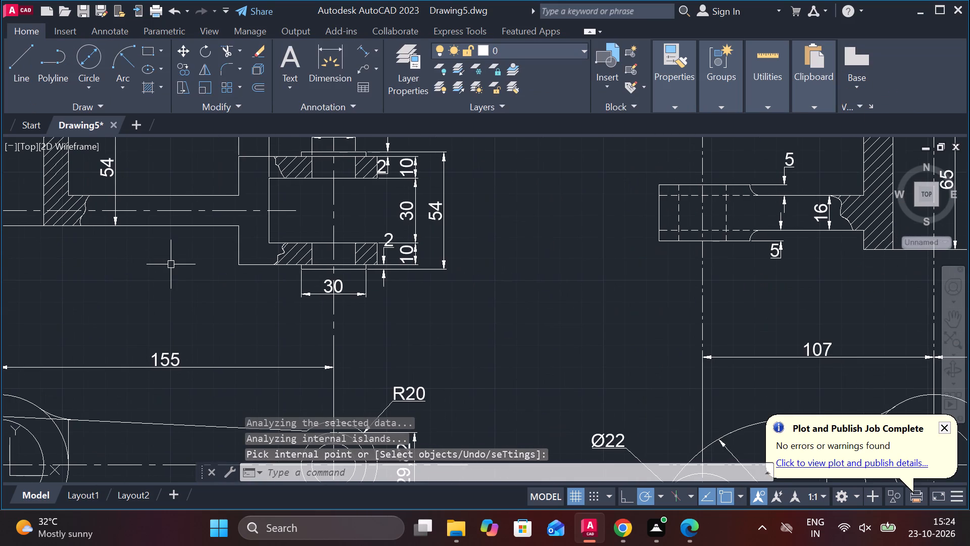
pyautogui.scroll(-1, 619, 291)
pyautogui.scroll(3, 415, 188)
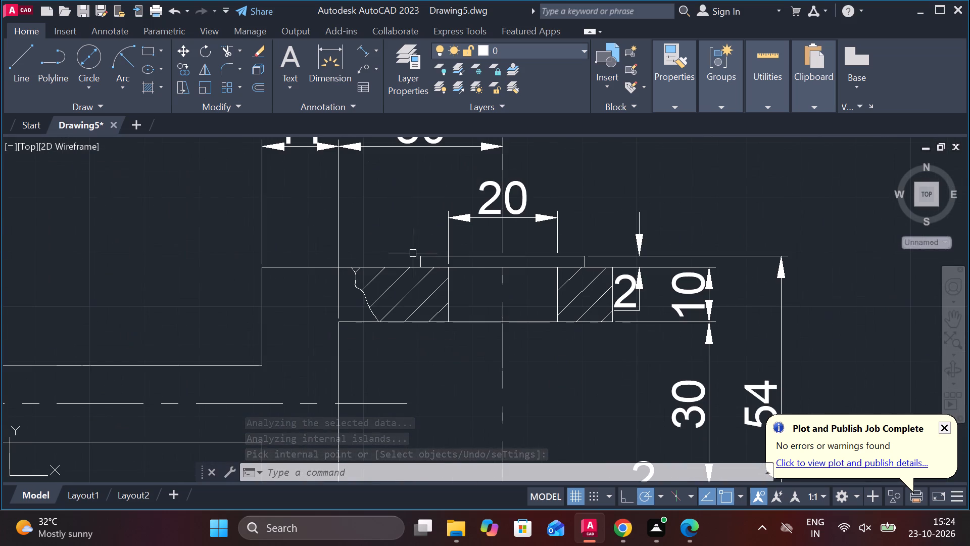
pyautogui.scroll(-1, 549, 311)
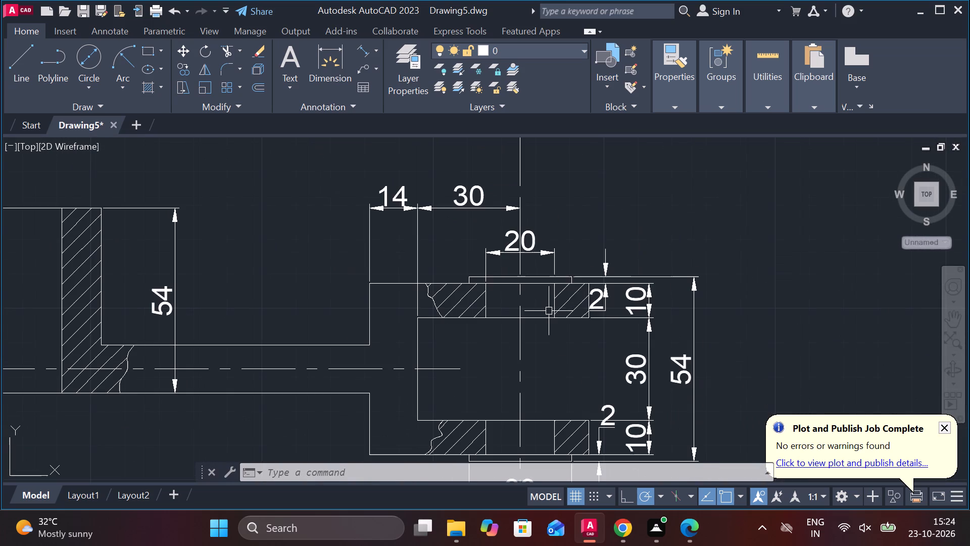
pyautogui.doubleClick(523, 244)
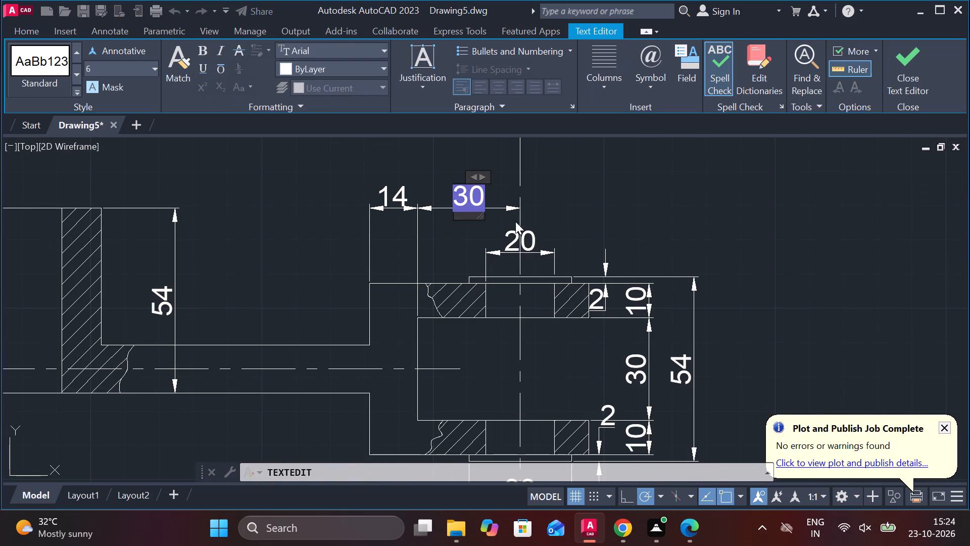
pyautogui.click(503, 227)
pyautogui.doubleClick(506, 246)
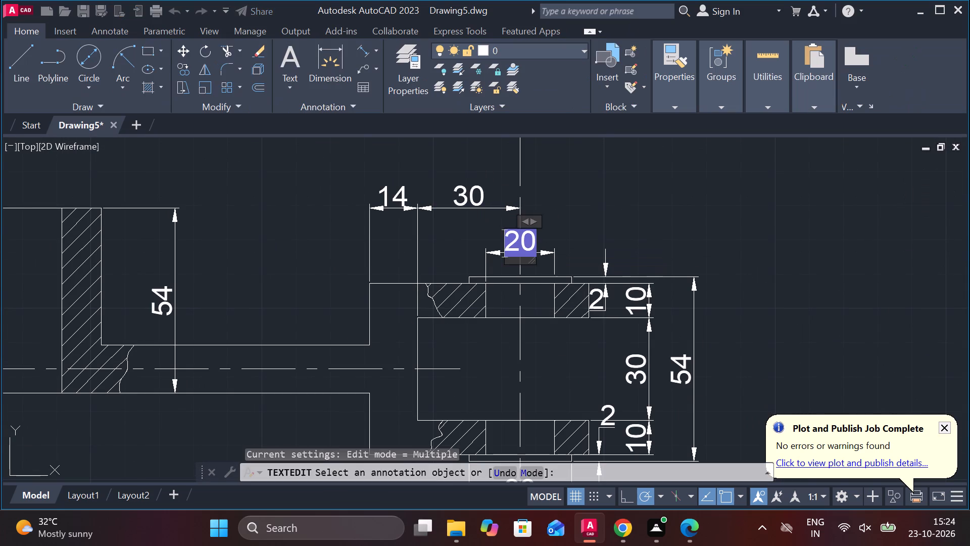
pyautogui.click(642, 92)
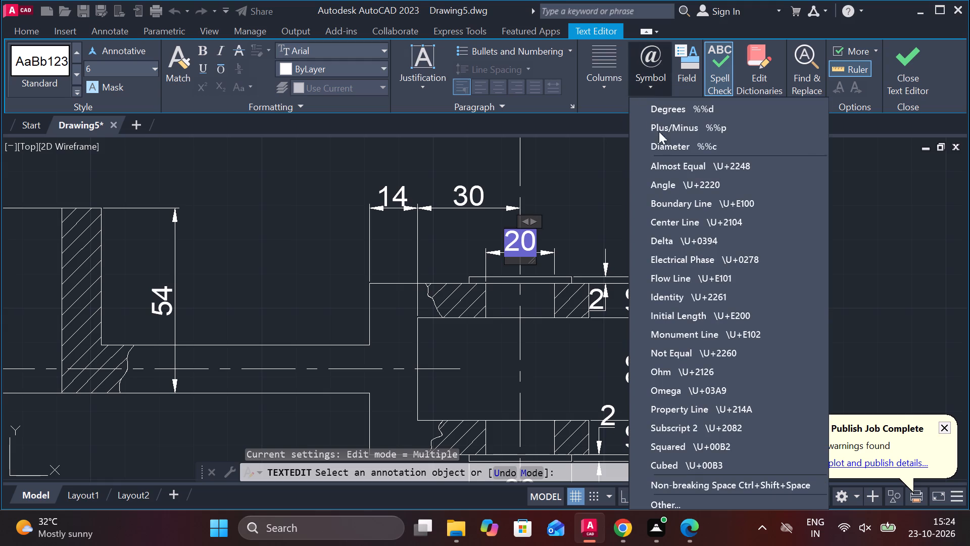
pyautogui.click(691, 155)
pyautogui.click(685, 151)
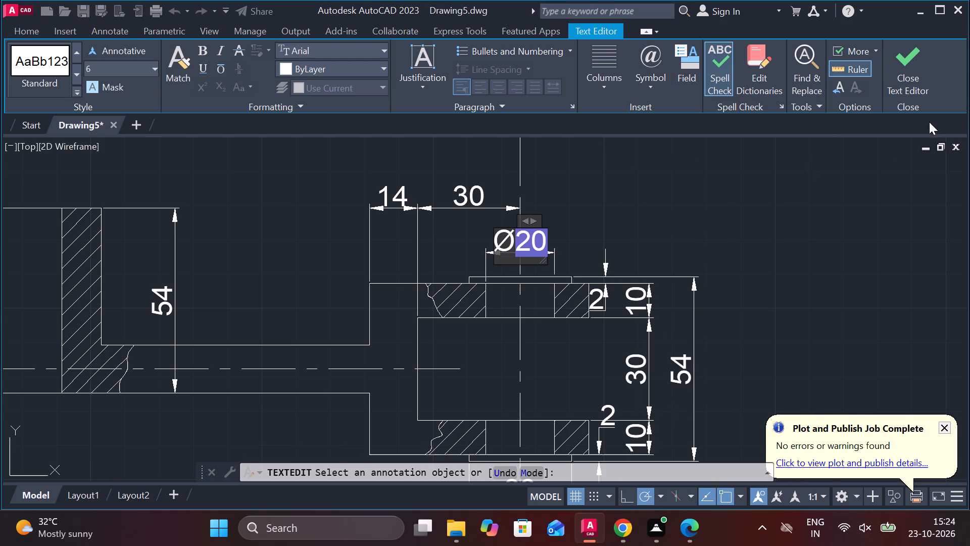
pyautogui.click(899, 66)
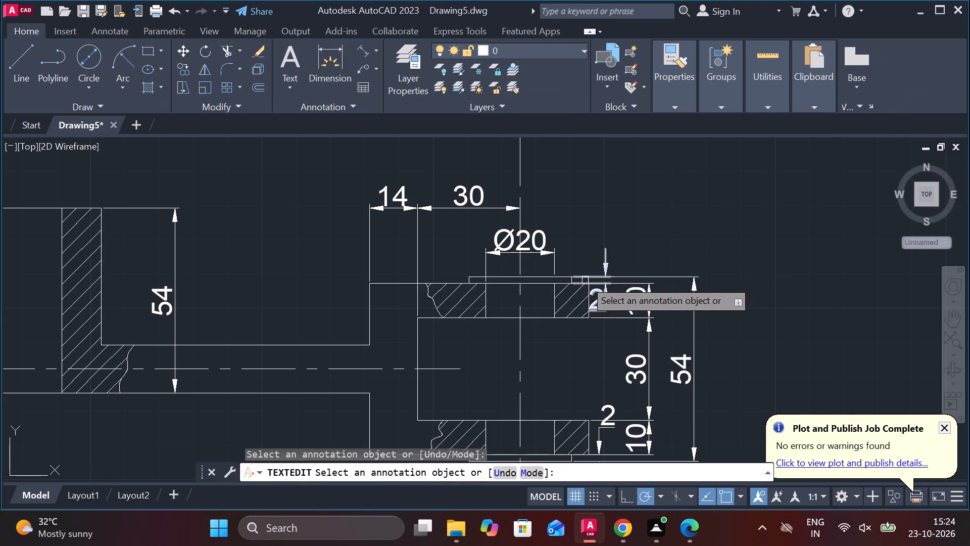
pyautogui.scroll(-2, 585, 280)
pyautogui.scroll(3, 585, 307)
pyautogui.moveTo(550, 308); pyautogui.dragTo(525, 300, button='middle')
pyautogui.moveTo(570, 324); pyautogui.dragTo(533, 306, button='middle')
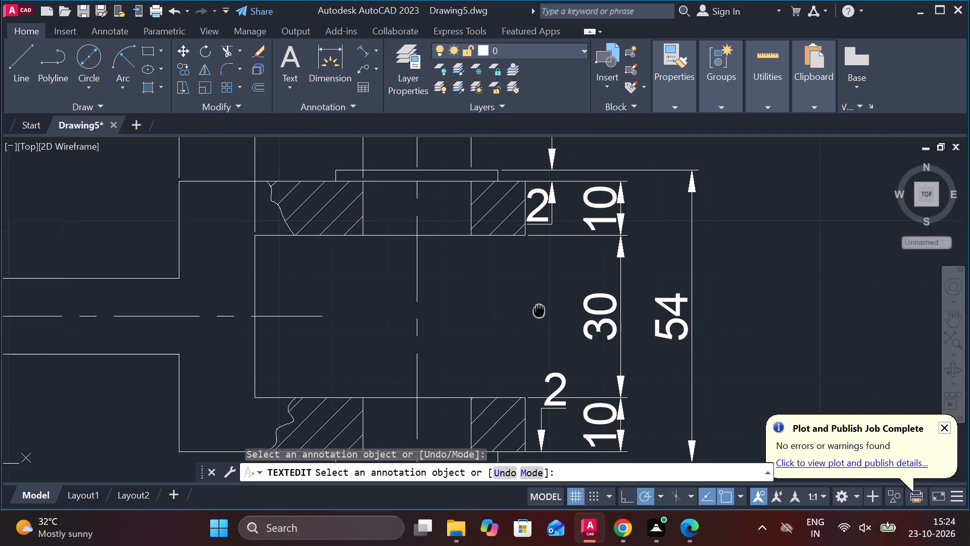
pyautogui.moveTo(533, 306); pyautogui.dragTo(529, 303, button='middle')
pyautogui.scroll(-1, 589, 334)
pyautogui.middleClick(547, 371)
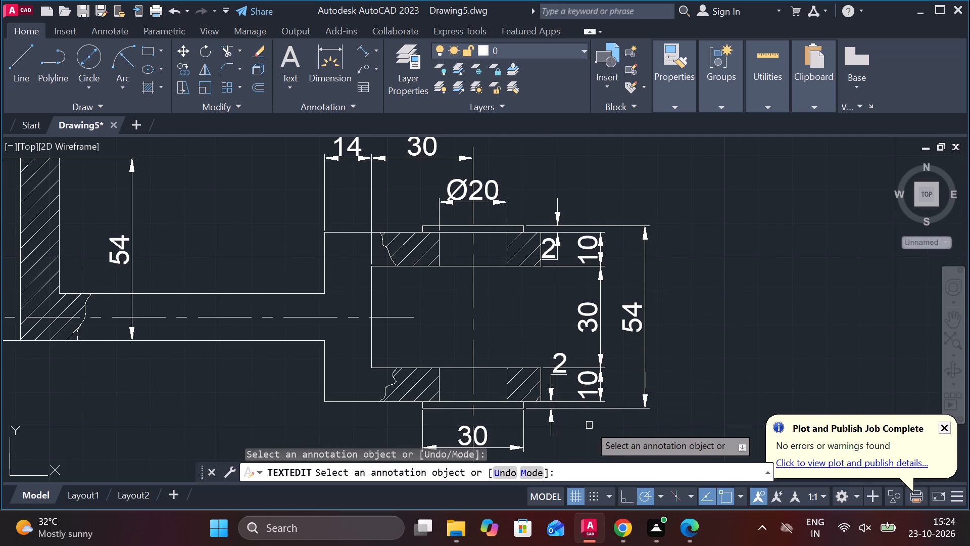
pyautogui.moveTo(589, 425); pyautogui.dragTo(587, 363, button='middle')
pyautogui.moveTo(520, 382); pyautogui.dragTo(510, 450, button='middle')
pyautogui.scroll(1, 514, 169)
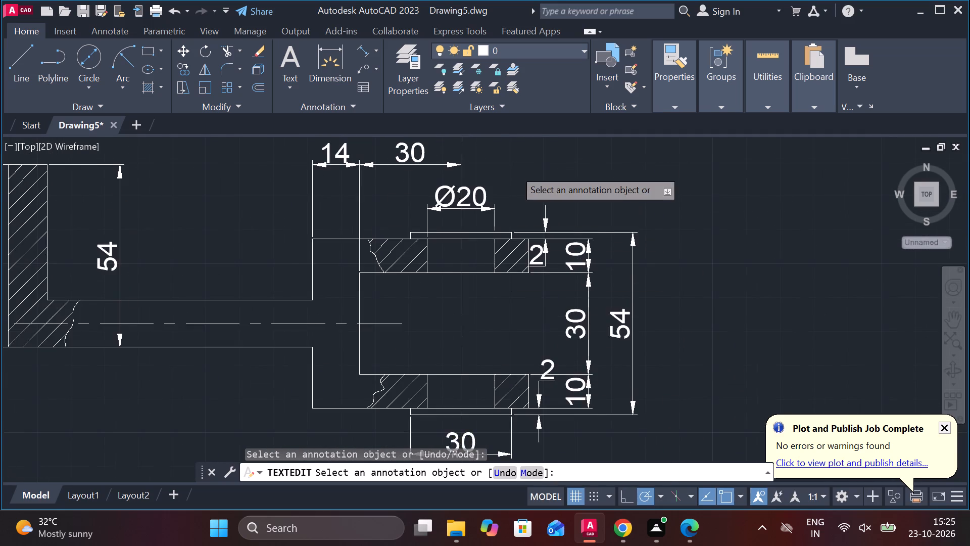
pyautogui.scroll(2, 555, 240)
pyautogui.scroll(-2, 522, 209)
pyautogui.press('Escape')
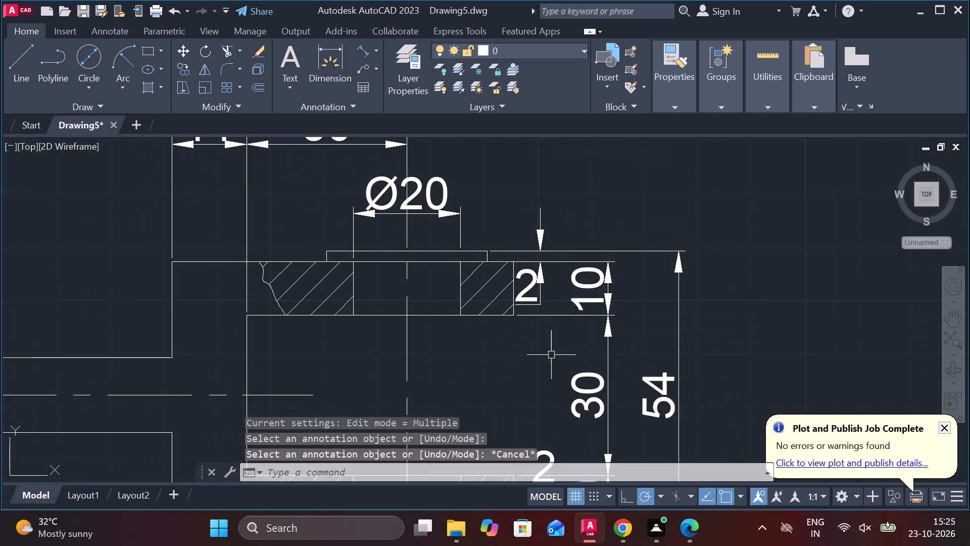
# Add a diameter symbol in front of the boss's 30 dimension below the fork.
pyautogui.moveTo(543, 357); pyautogui.dragTo(527, 190, button='middle')
pyautogui.moveTo(578, 386); pyautogui.dragTo(583, 282, button='middle')
pyautogui.scroll(1, 520, 316)
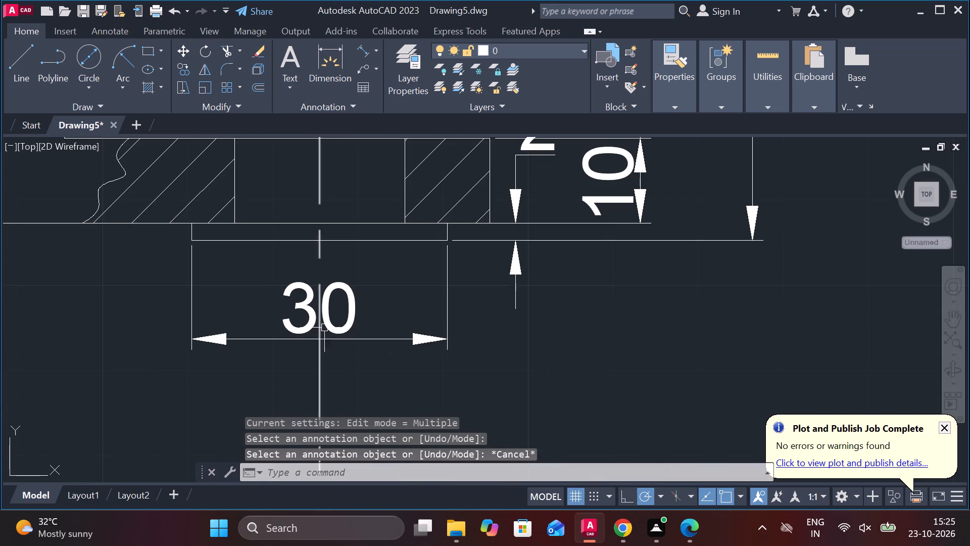
pyautogui.doubleClick(347, 320)
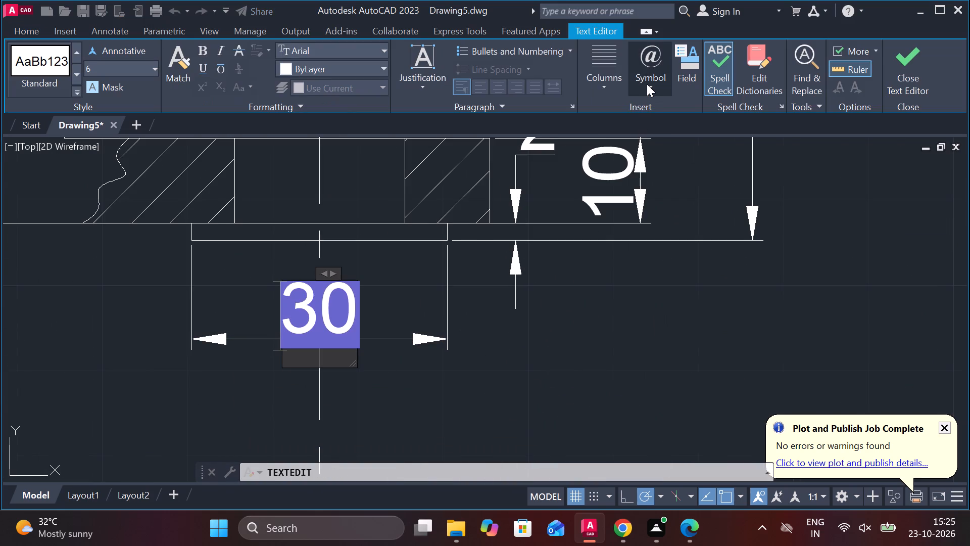
pyautogui.click(647, 84)
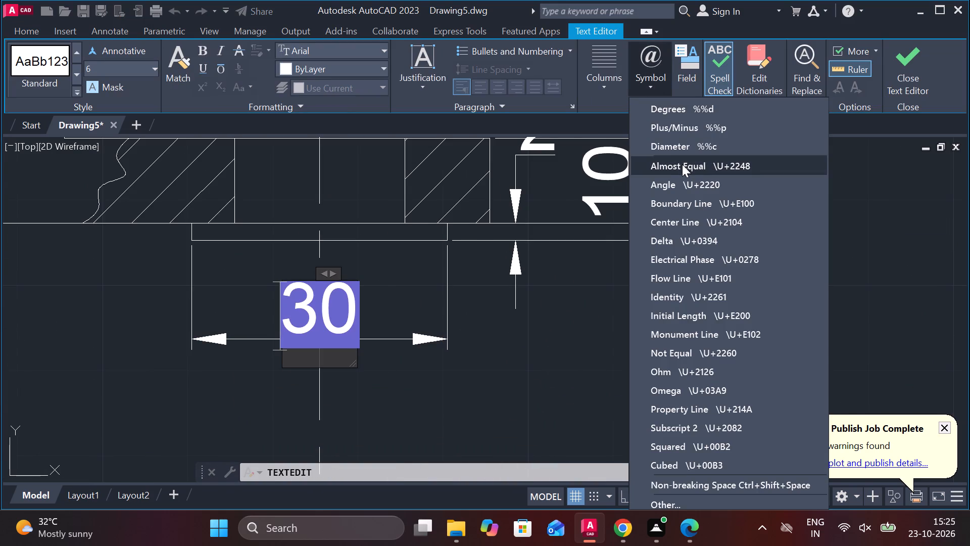
pyautogui.click(678, 145)
pyautogui.click(913, 69)
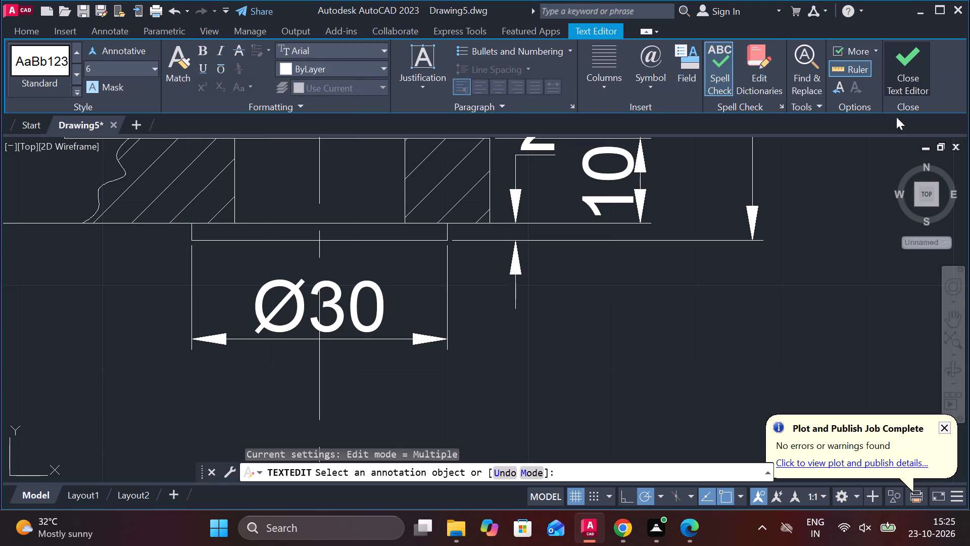
pyautogui.press('Escape')
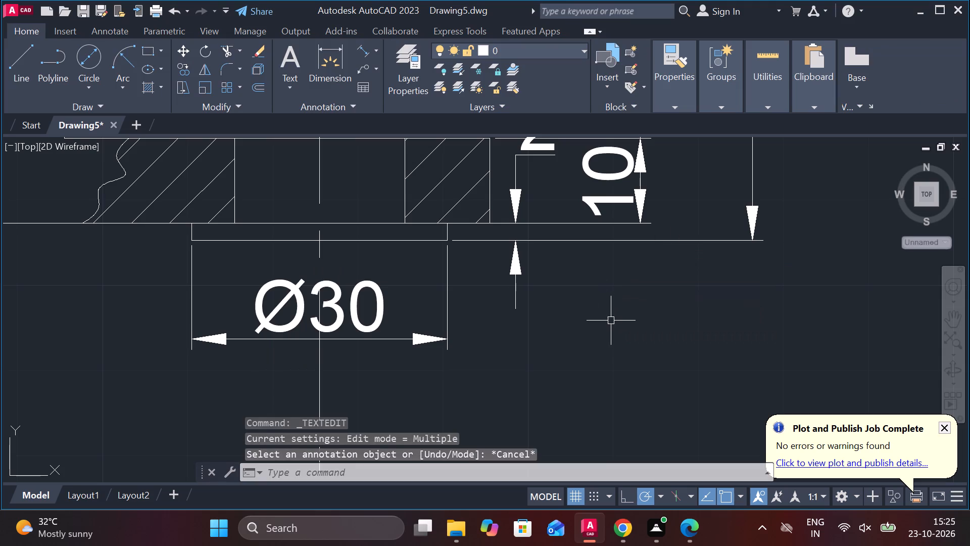
# Erase the 29,82 dimension beside the small eye in the first lever's lower view.
pyautogui.scroll(-2, 611, 321)
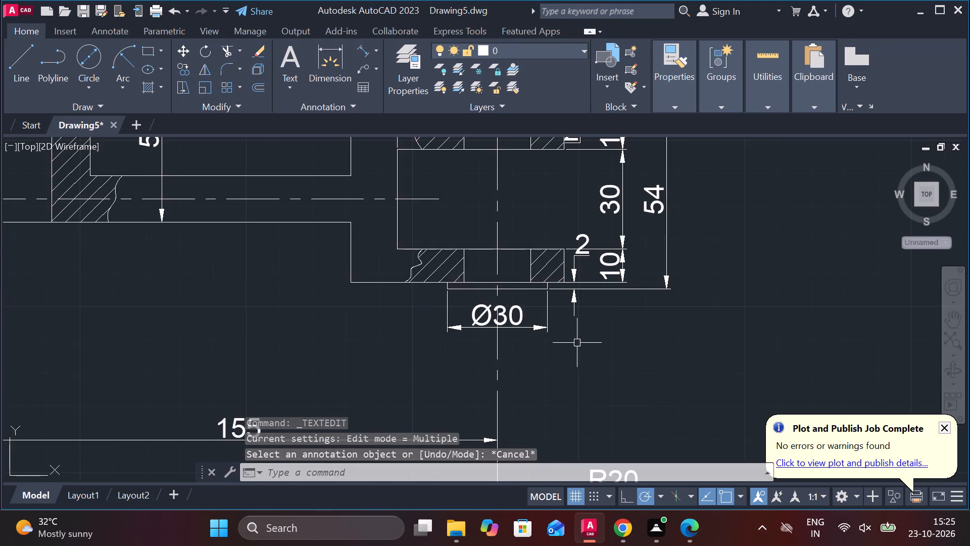
pyautogui.scroll(-2, 577, 343)
pyautogui.scroll(2, 572, 382)
pyautogui.moveTo(566, 384); pyautogui.dragTo(554, 216, button='middle')
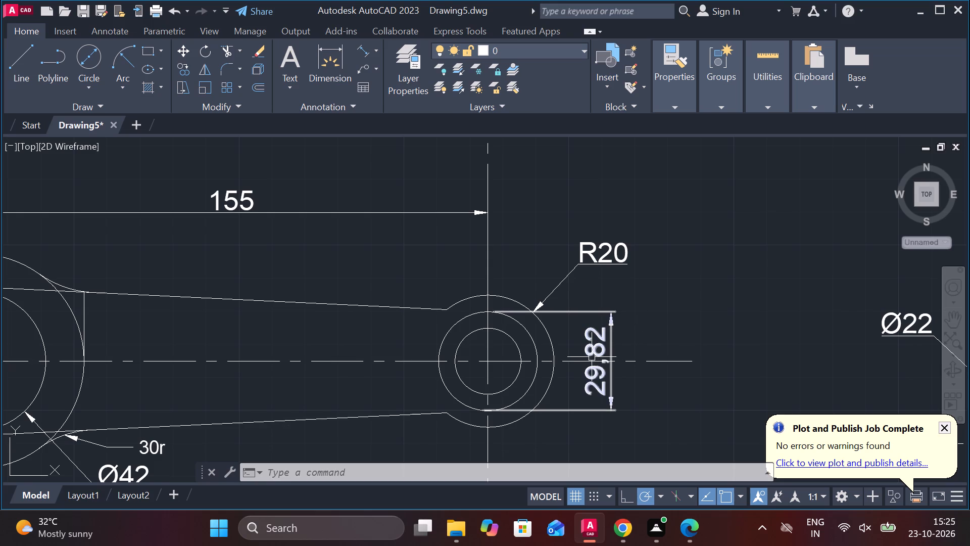
pyautogui.moveTo(579, 356); pyautogui.dragTo(539, 328, button='middle')
pyautogui.scroll(1, 566, 325)
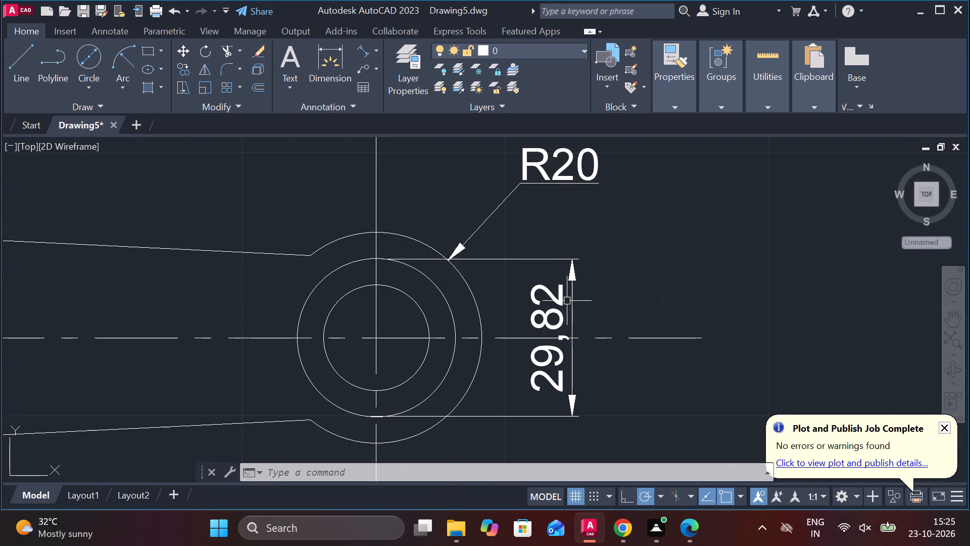
pyautogui.click(559, 297)
pyautogui.write('e')
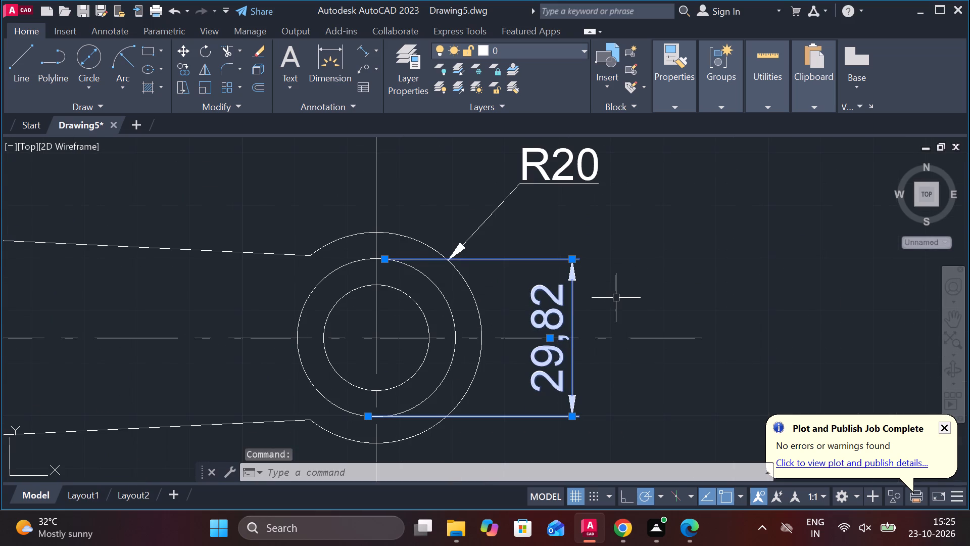
pyautogui.press('space')
# Draw a vertical line across the small eye's middle circle, from its top quadrant to its bottom quadrant.
pyautogui.press('l')
pyautogui.press('Return')
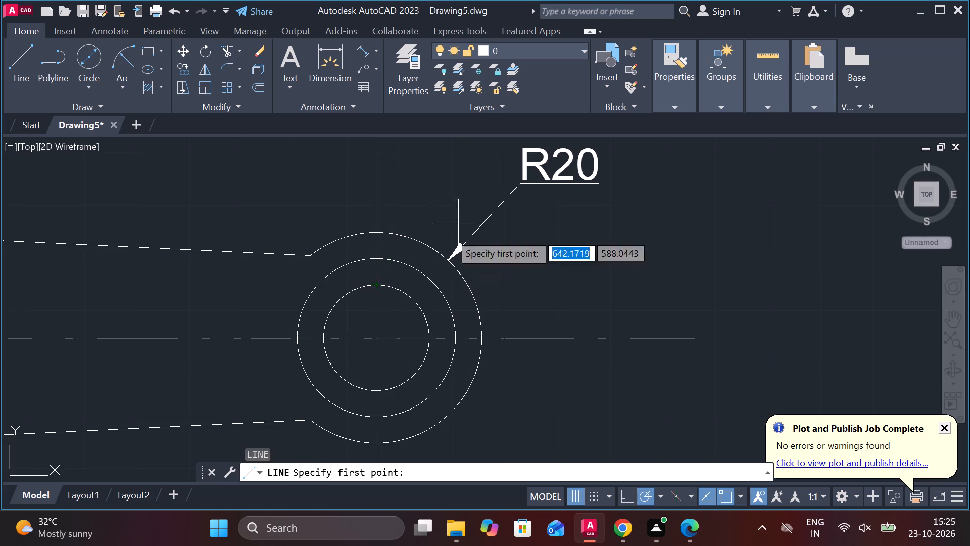
pyautogui.click(377, 253)
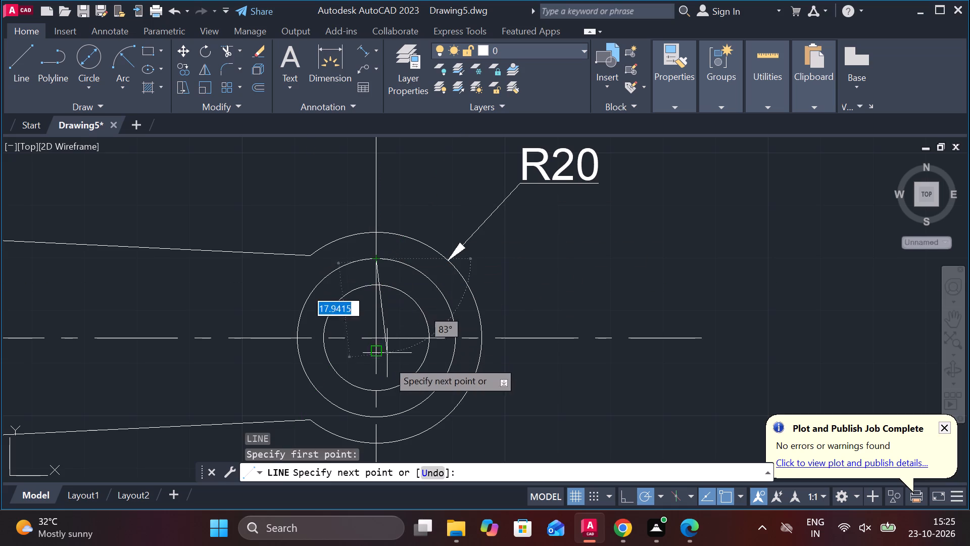
pyautogui.click(377, 421)
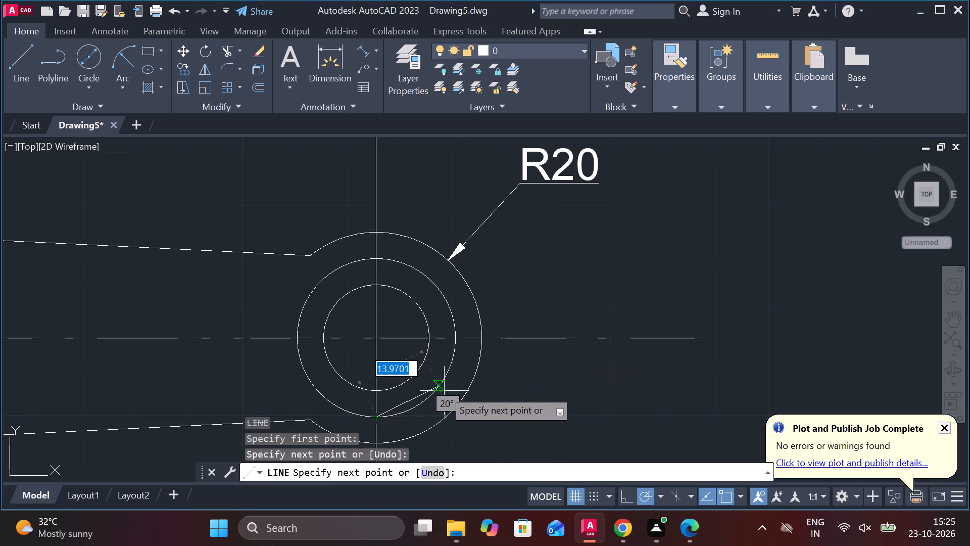
pyautogui.press('Escape')
# Add a vertical linear dimension across the small eye's middle circle, placed just beyond the lever's R20 end.
pyautogui.click(375, 39)
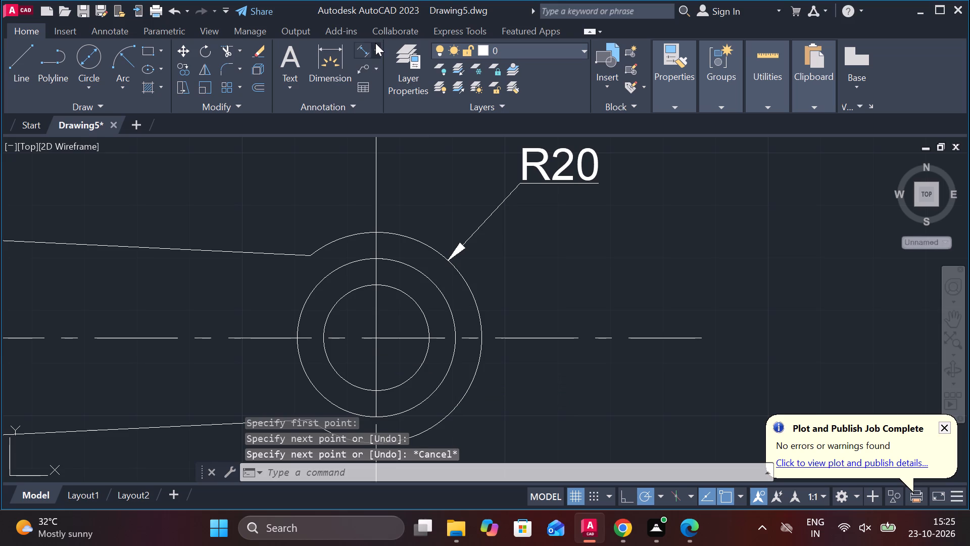
pyautogui.click(376, 46)
pyautogui.click(377, 82)
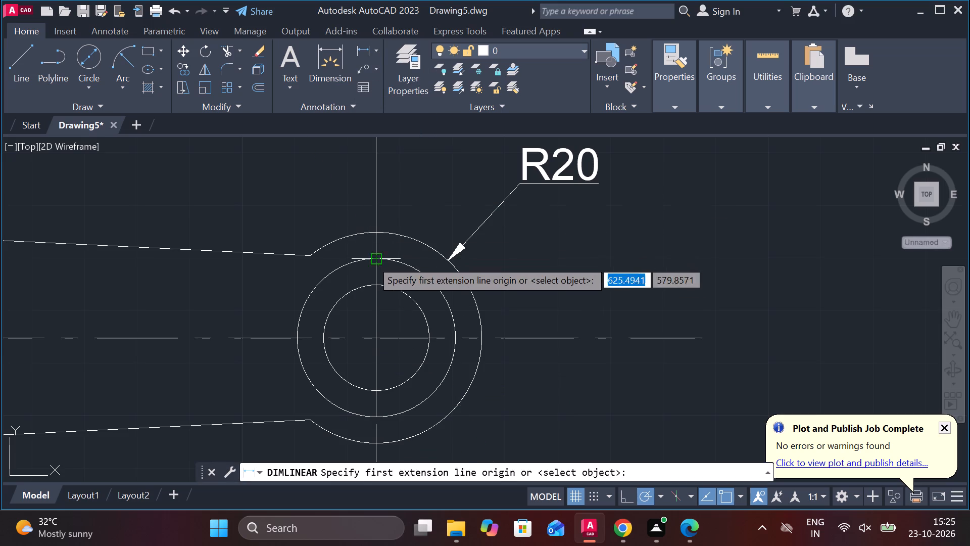
pyautogui.click(379, 260)
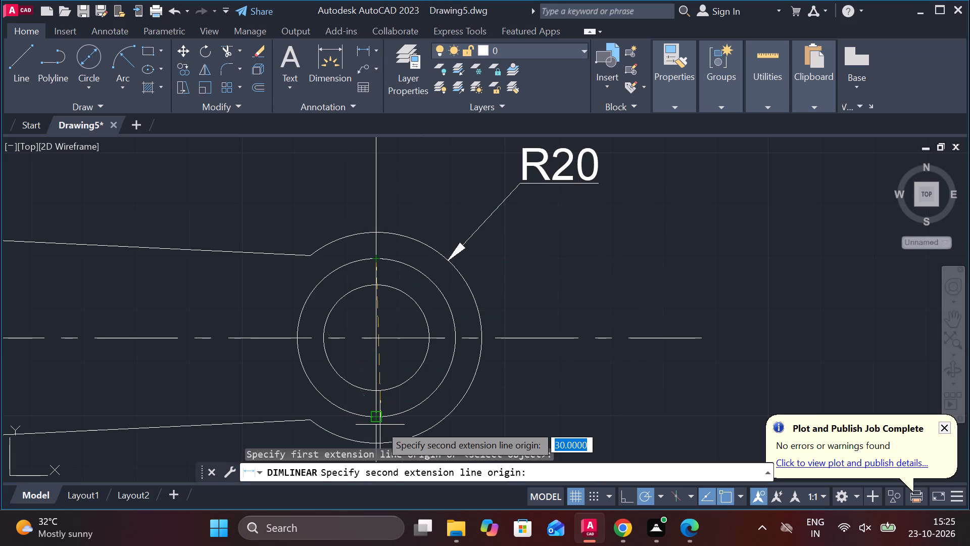
pyautogui.click(380, 425)
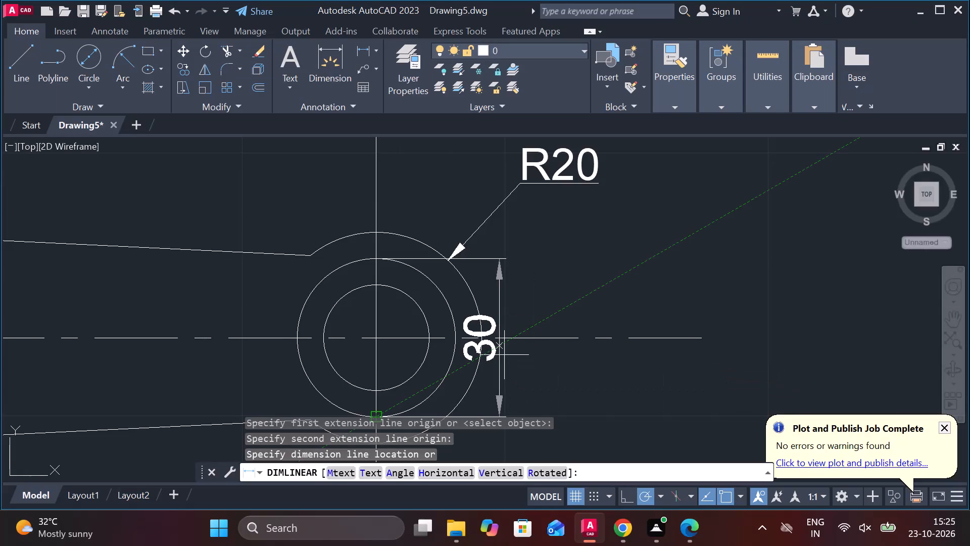
pyautogui.click(573, 346)
# Draw a vertical line between the tapered arm's upper and lower edges, aligned with the fork's outer shoulder above.
pyautogui.scroll(-2, 624, 345)
pyautogui.moveTo(473, 382); pyautogui.dragTo(546, 356, button='middle')
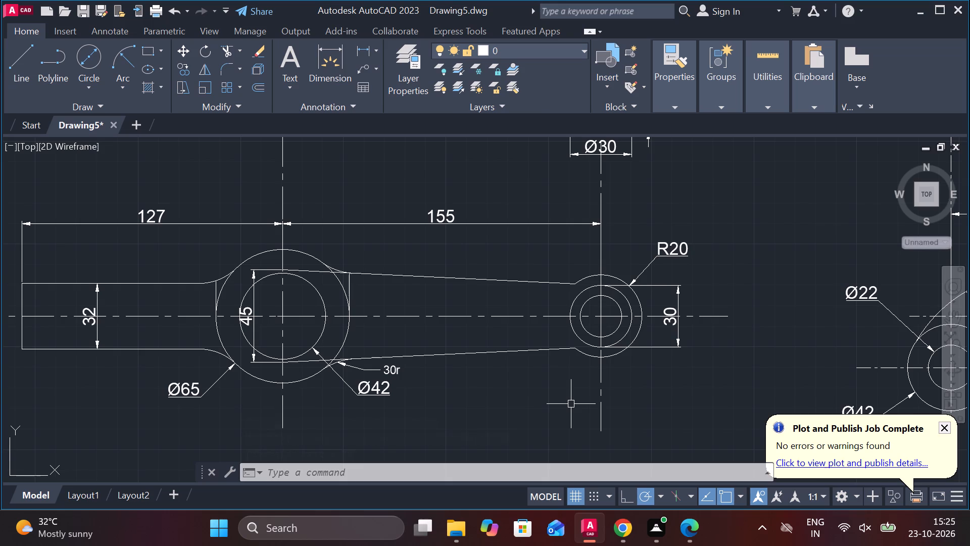
pyautogui.scroll(-1, 613, 406)
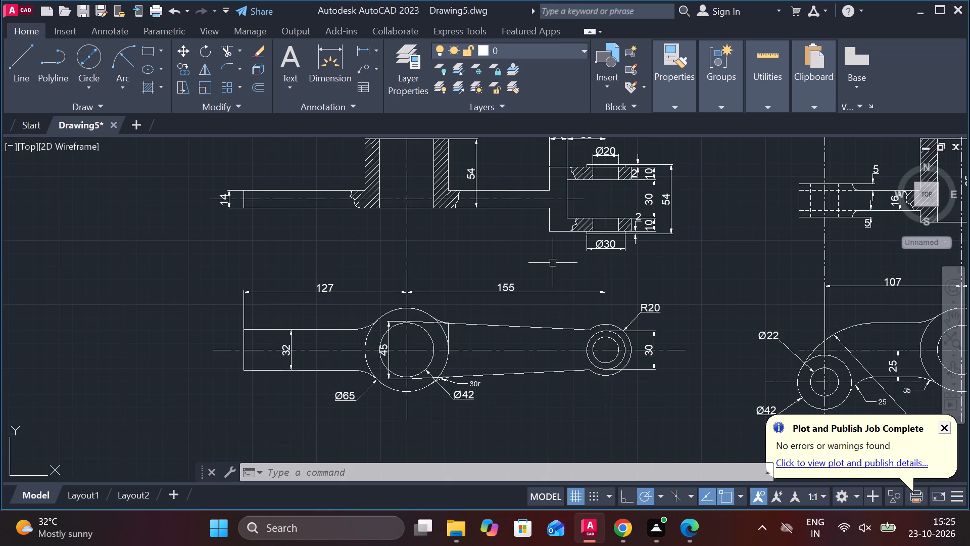
pyautogui.press('l')
pyautogui.press('Return')
pyautogui.scroll(1, 553, 261)
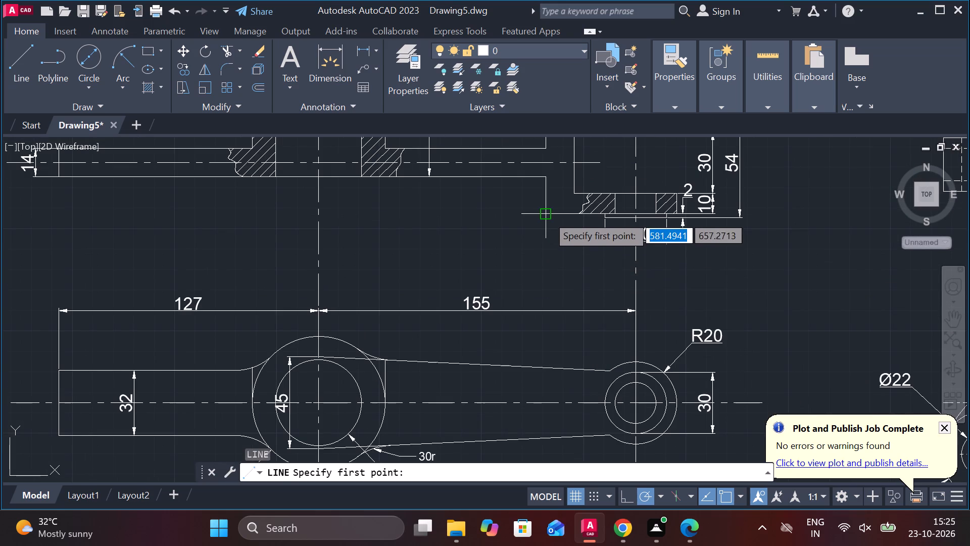
pyautogui.click(555, 366)
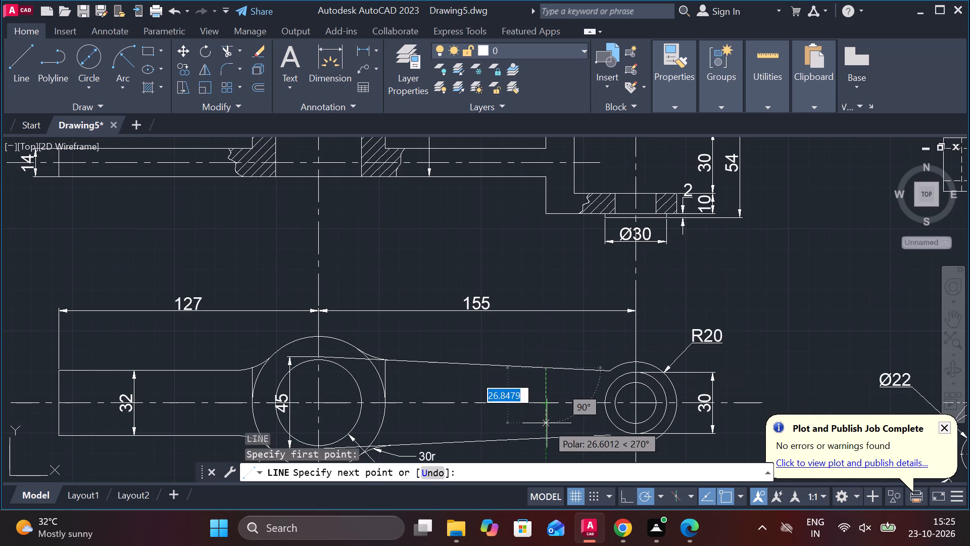
pyautogui.click(547, 434)
pyautogui.press('Escape')
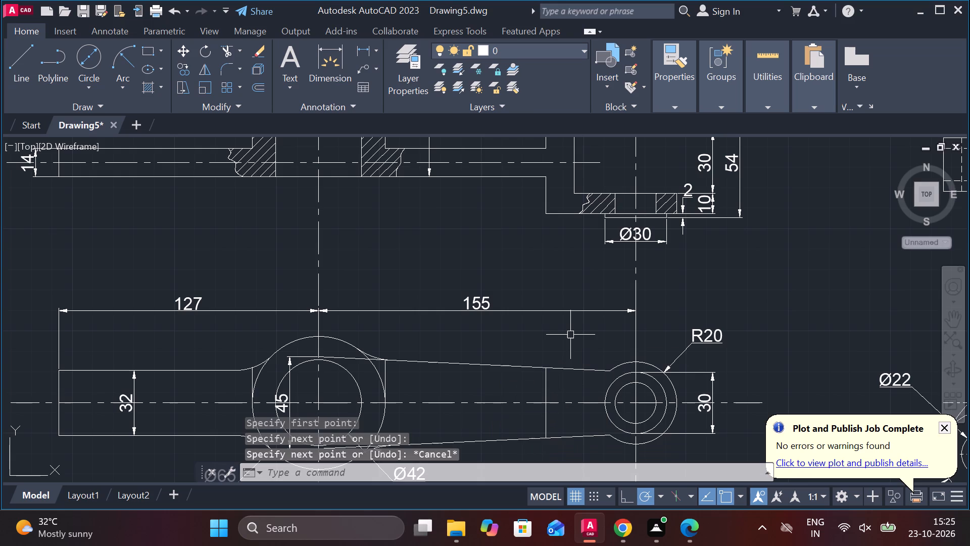
# Draw a vertical line from the tapered arm's upper edge past its lower edge, aligned with the fork slot's inner face above.
pyautogui.moveTo(556, 335); pyautogui.dragTo(544, 334, button='middle')
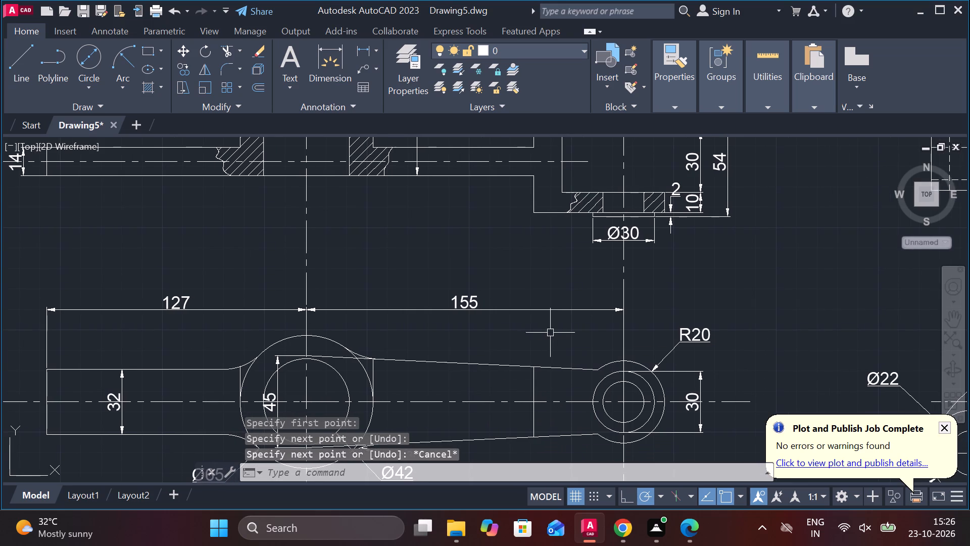
pyautogui.press('l')
pyautogui.press('Return')
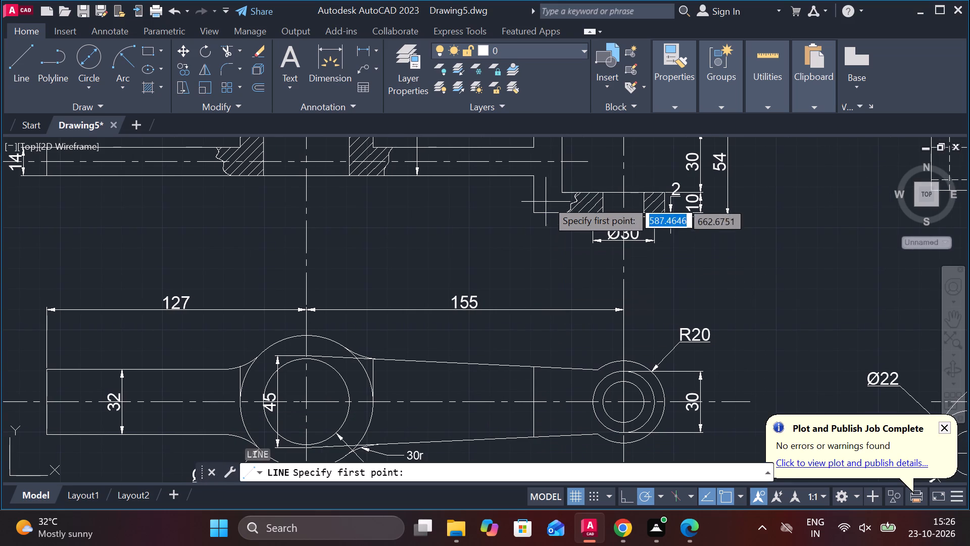
pyautogui.click(564, 372)
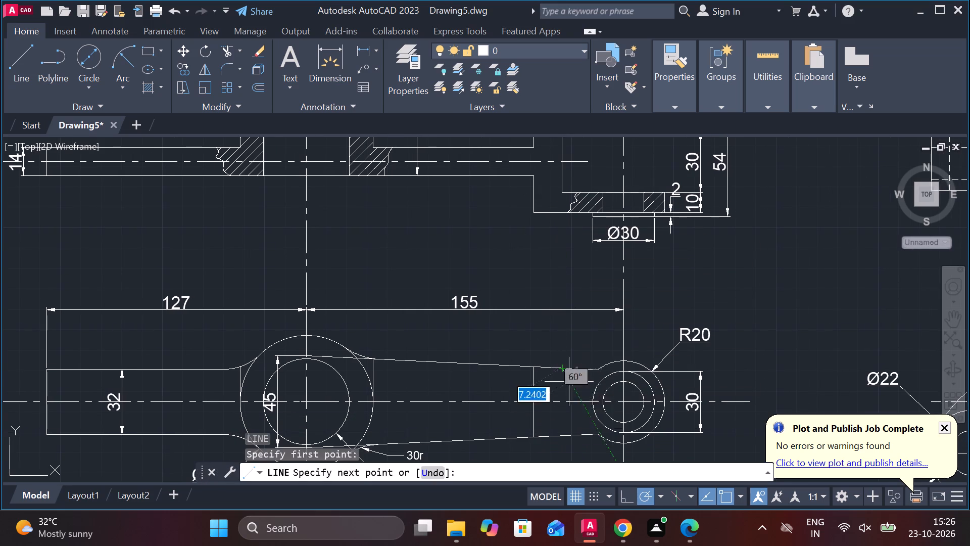
pyautogui.click(561, 441)
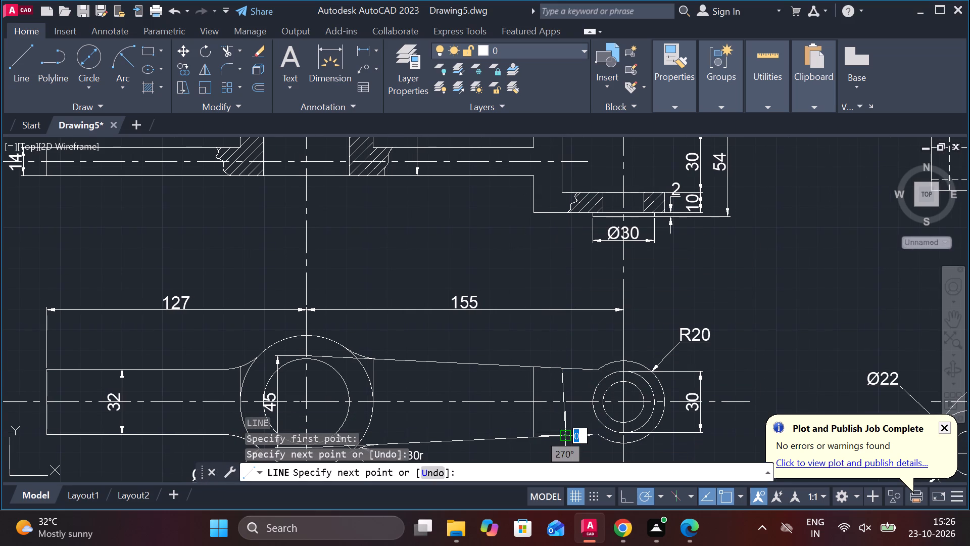
pyautogui.hotkey('ctrl', 'z')
pyautogui.moveTo(552, 446); pyautogui.dragTo(555, 381, button='middle')
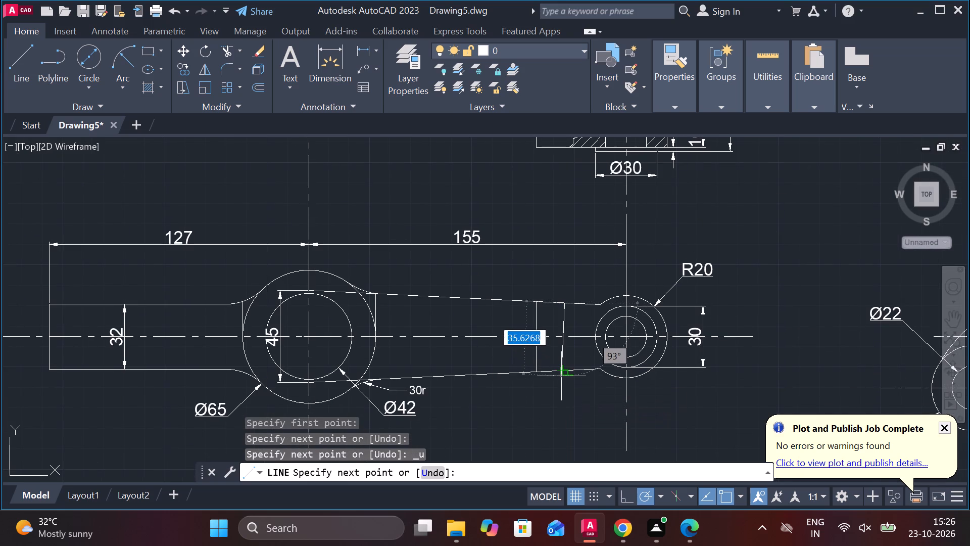
pyautogui.scroll(3, 561, 376)
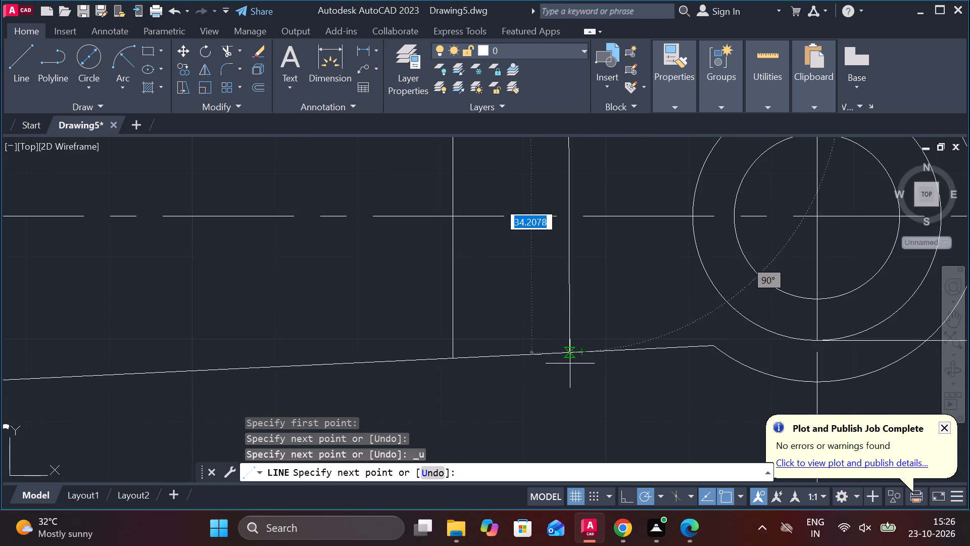
pyautogui.click(570, 363)
pyautogui.hotkey('ctrl', 'z')
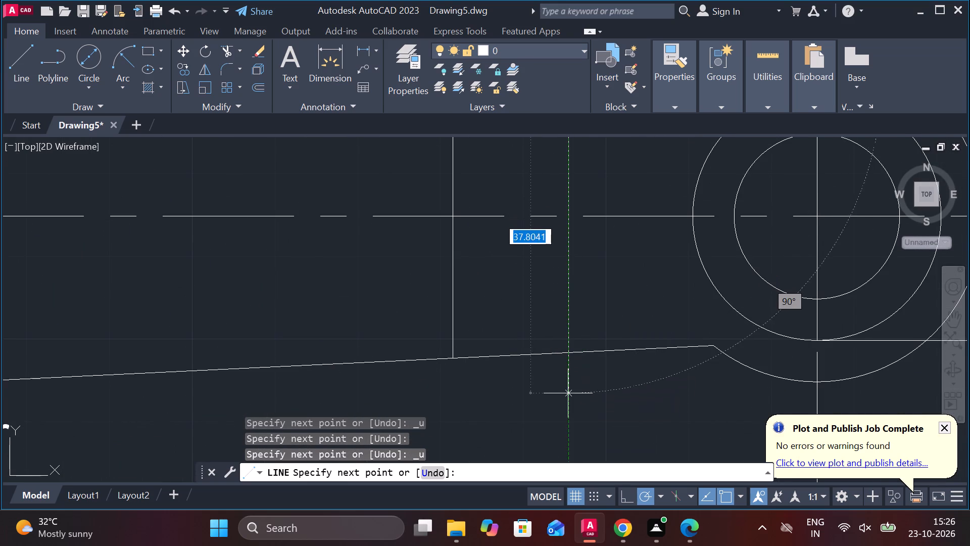
pyautogui.click(568, 393)
pyautogui.press('`')
pyautogui.press('Escape')
pyautogui.press('Escape')
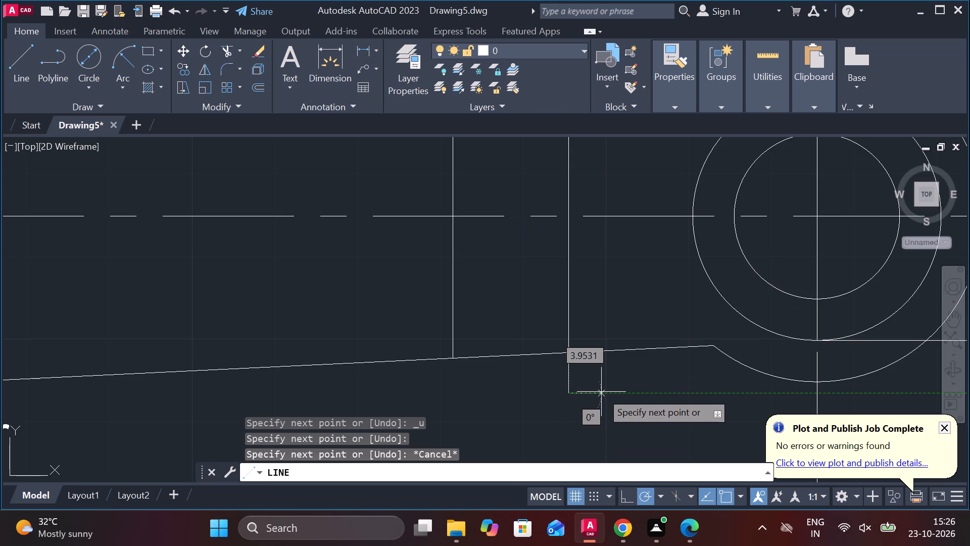
# Trim the new vertical line's overhang below the tapered arm's lower edge.
pyautogui.write('tr')
pyautogui.press('space')
pyautogui.click(573, 369)
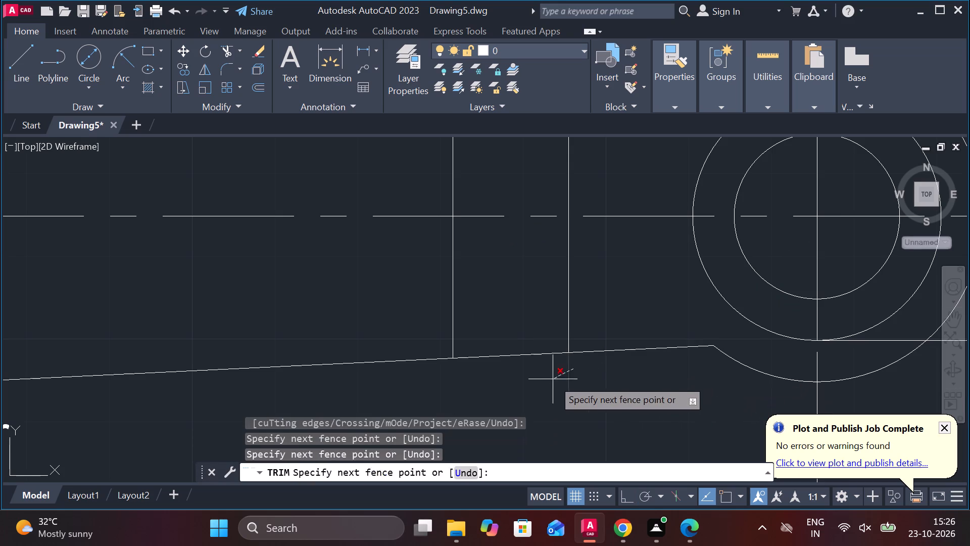
pyautogui.click(553, 379)
pyautogui.press('Escape')
# Set the linetype of the vertical line nearest the small eye to DASHED.
pyautogui.click(568, 291)
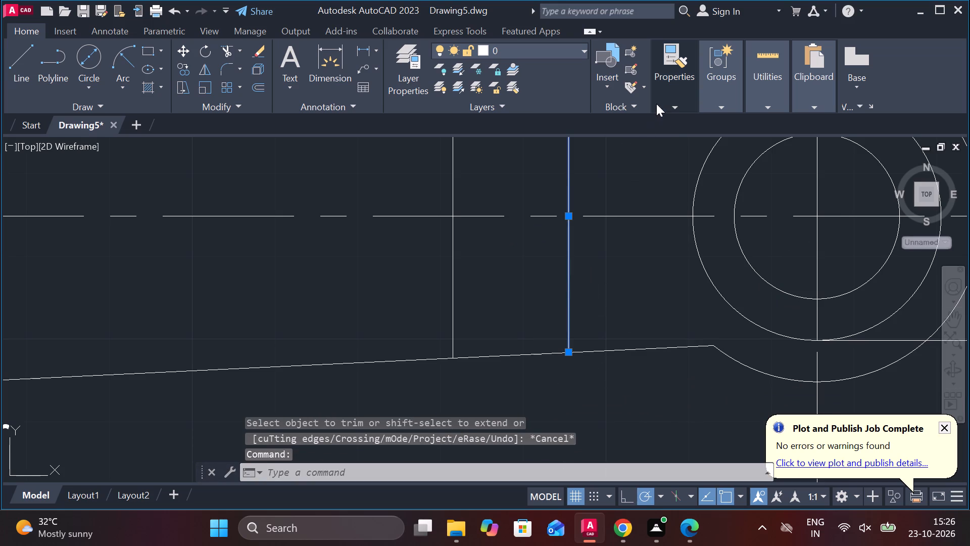
pyautogui.click(656, 104)
pyautogui.click(749, 168)
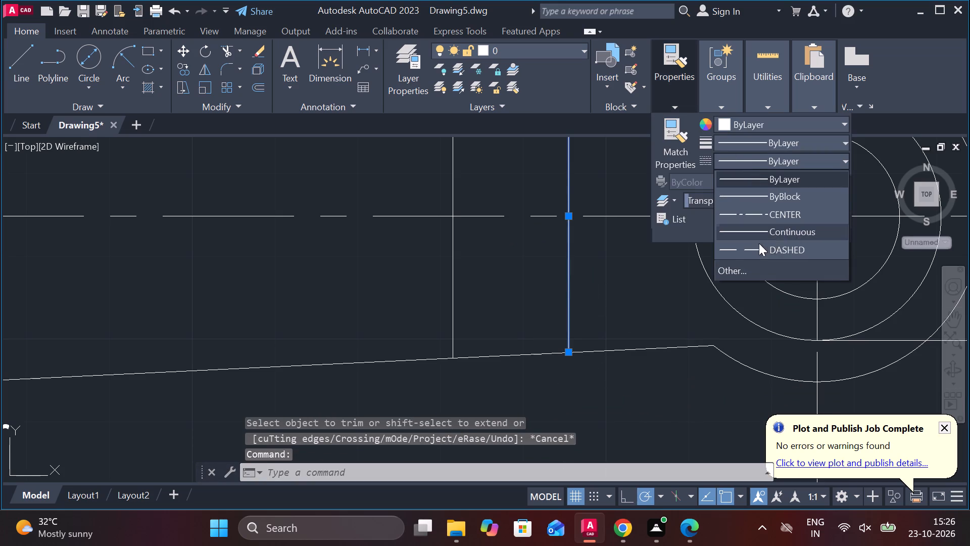
pyautogui.click(750, 248)
pyautogui.press('Escape')
# Trim the upper fork arm's top edge where it runs beneath the raised boss and across the Ø20 bore.
pyautogui.scroll(-3, 686, 300)
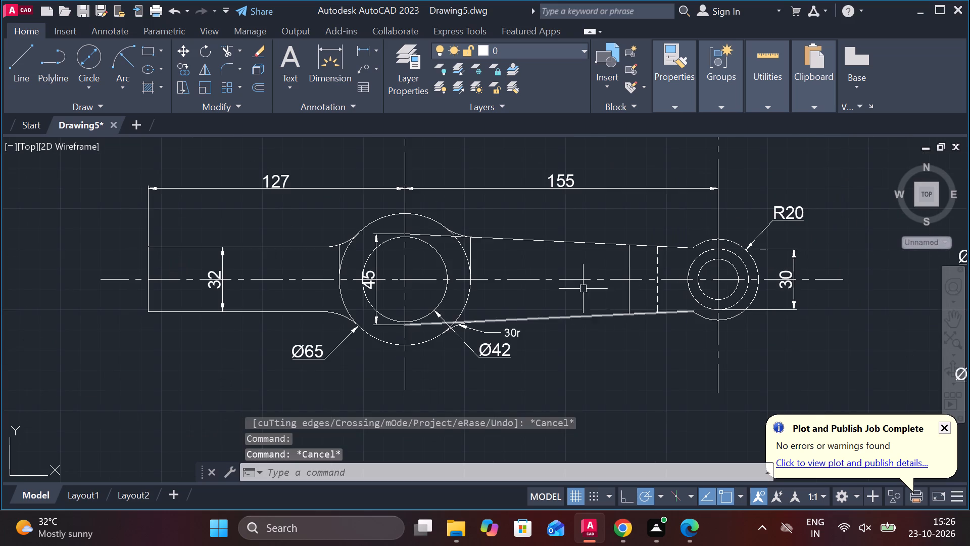
pyautogui.scroll(-2, 524, 251)
pyautogui.moveTo(525, 201); pyautogui.dragTo(528, 211, button='middle')
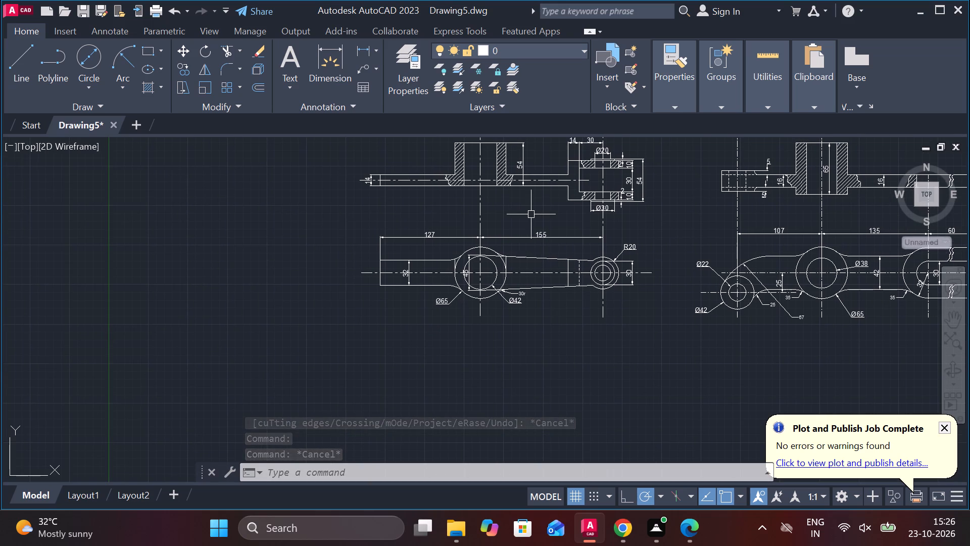
pyautogui.moveTo(531, 215); pyautogui.dragTo(508, 284, button='middle')
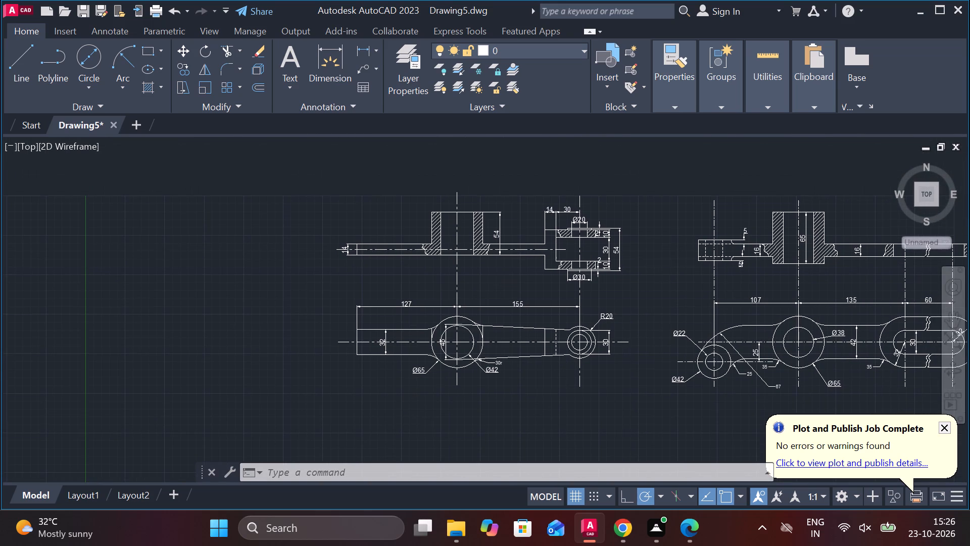
pyautogui.scroll(1, 577, 244)
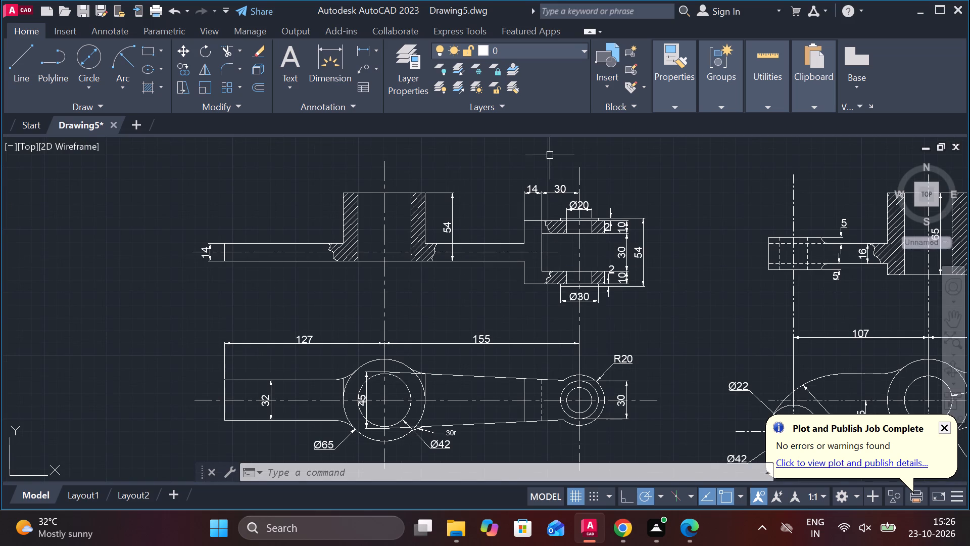
pyautogui.scroll(4, 587, 219)
pyautogui.write('tr')
pyautogui.press('space')
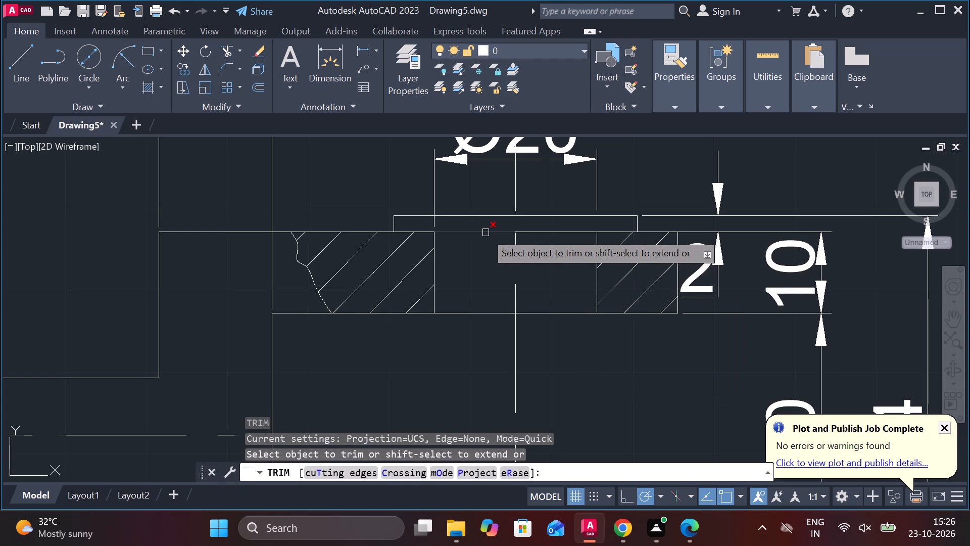
pyautogui.click(486, 233)
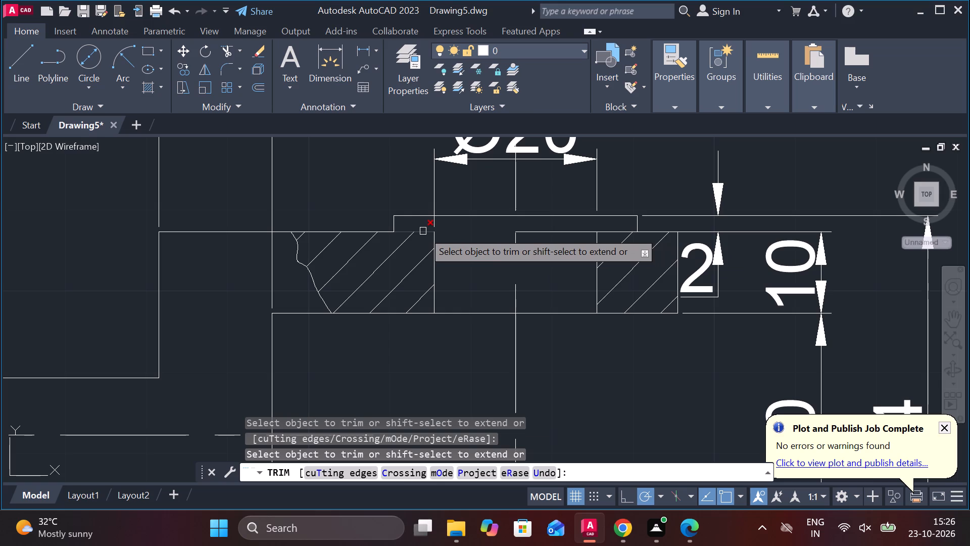
pyautogui.click(423, 231)
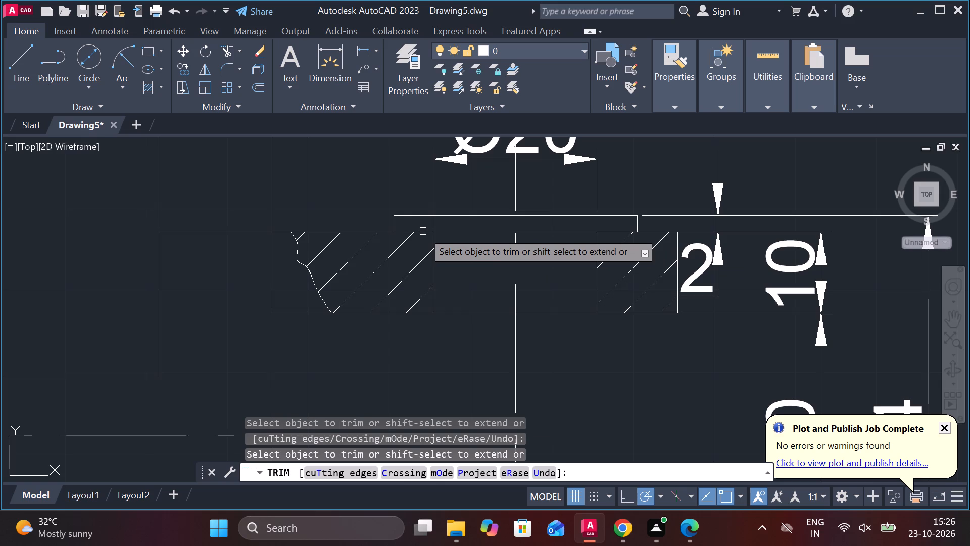
pyautogui.click(627, 233)
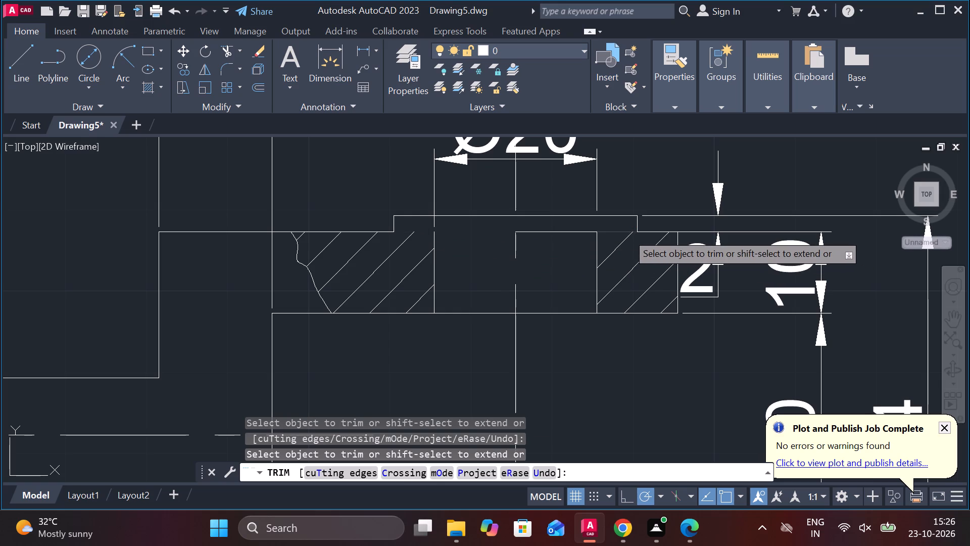
pyautogui.click(563, 230)
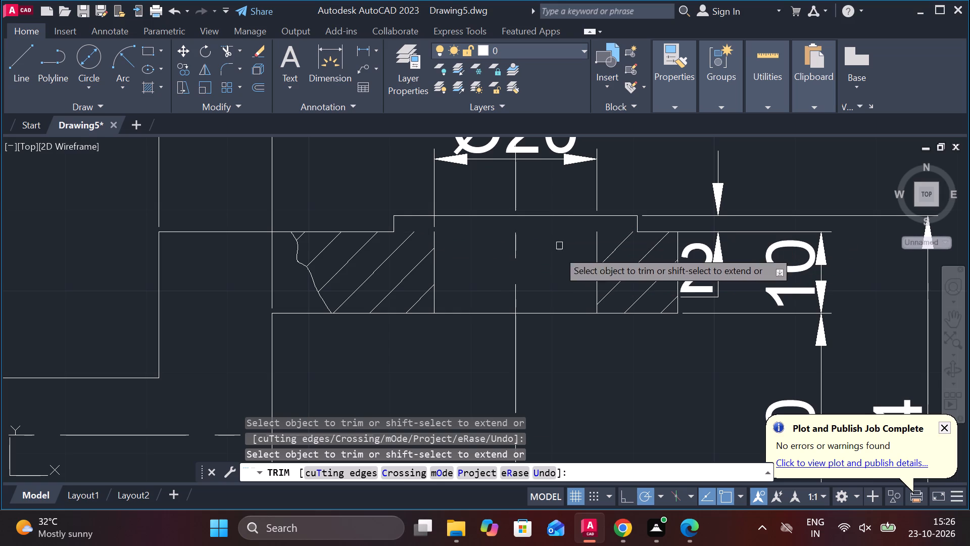
pyautogui.press('Escape')
# Extend both Ø20 bore edges in the upper fork arm up to the raised boss's top face.
pyautogui.write('ex')
pyautogui.press('space')
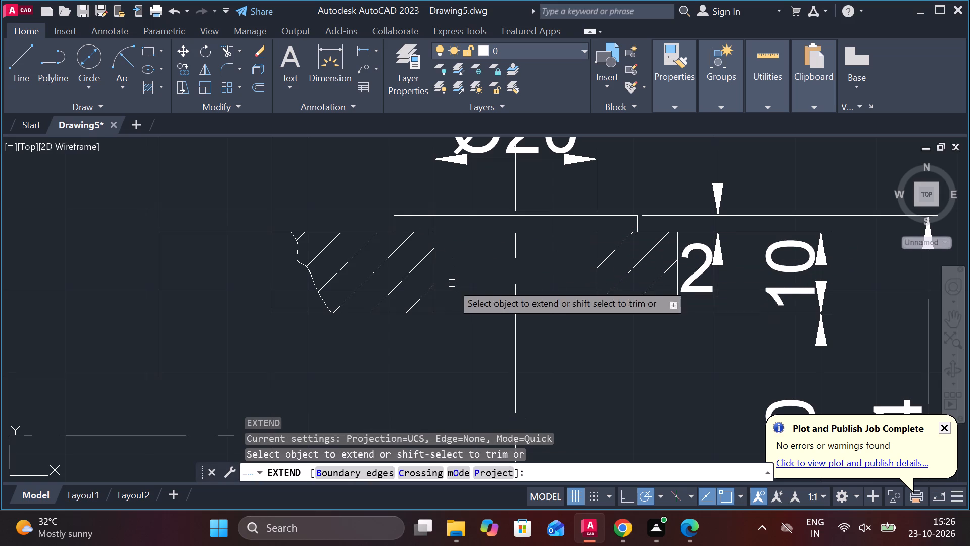
pyautogui.click(429, 239)
pyautogui.click(437, 253)
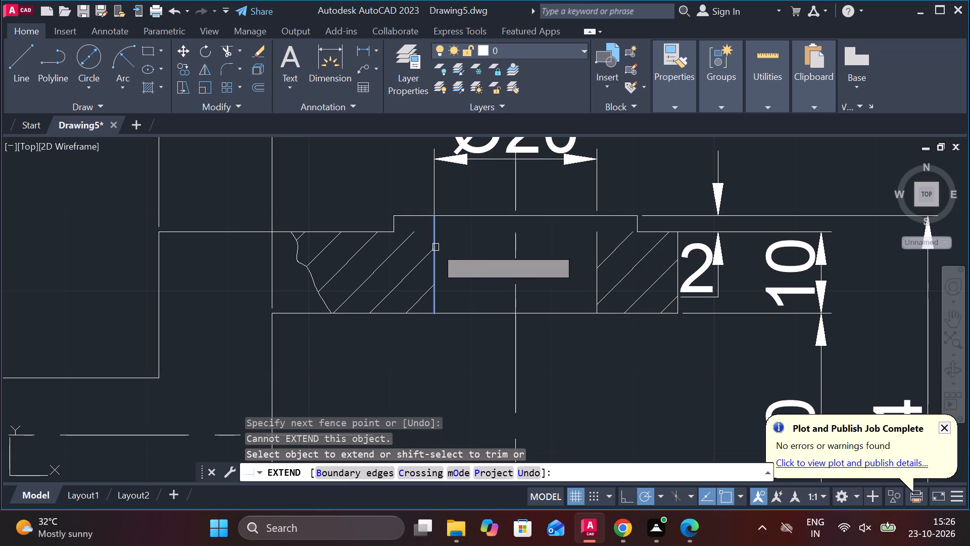
pyautogui.click(435, 247)
pyautogui.click(599, 239)
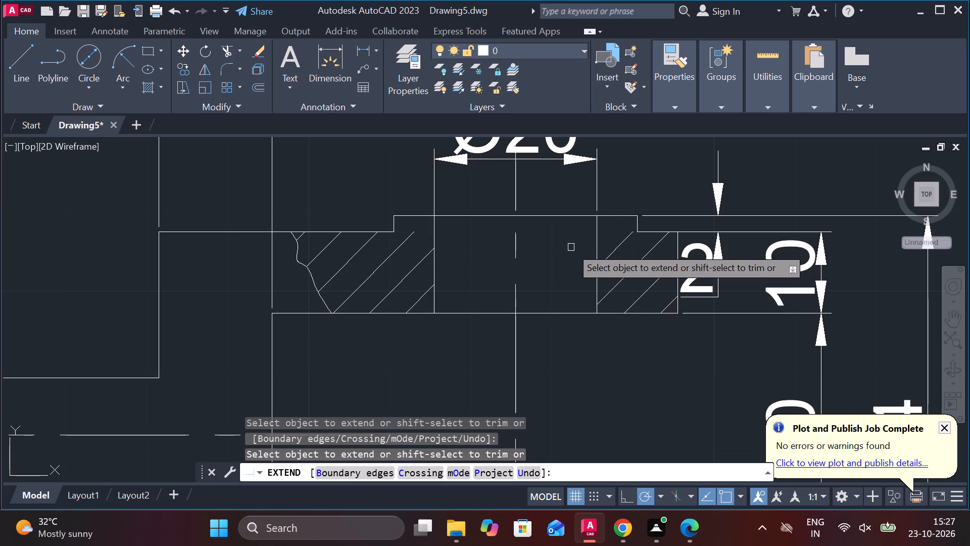
pyautogui.click(602, 226)
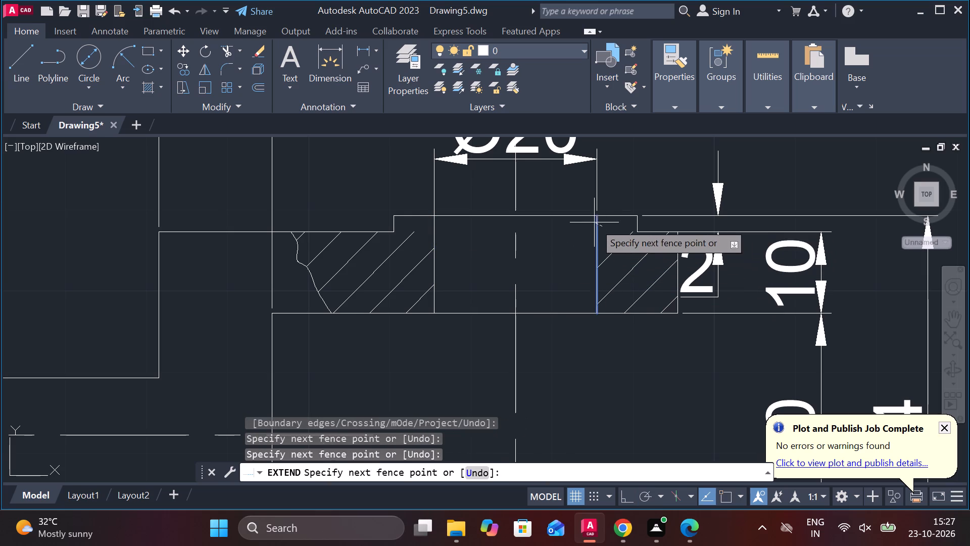
pyautogui.click(594, 222)
pyautogui.press('Escape')
# Trim the lower fork arm's bottom edge across the full width of the Ø30 boss.
pyautogui.scroll(-1, 509, 239)
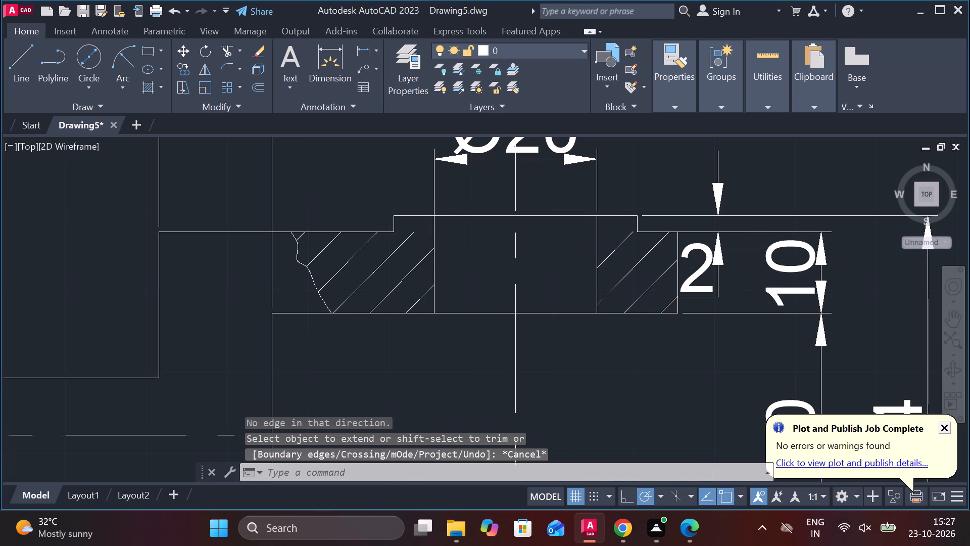
pyautogui.scroll(-1, 590, 332)
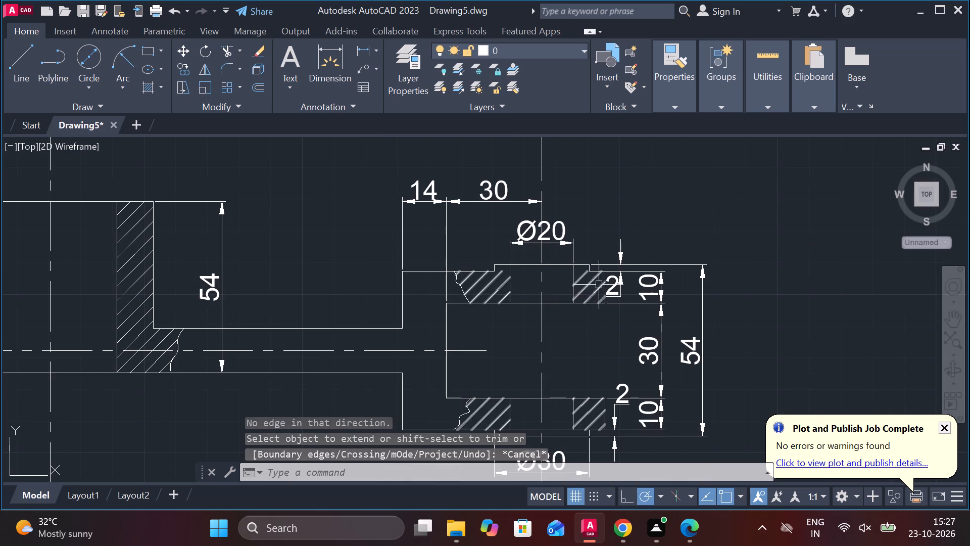
pyautogui.moveTo(583, 343); pyautogui.dragTo(586, 262, button='middle')
pyautogui.scroll(2, 554, 351)
pyautogui.moveTo(557, 365); pyautogui.dragTo(547, 302, button='middle')
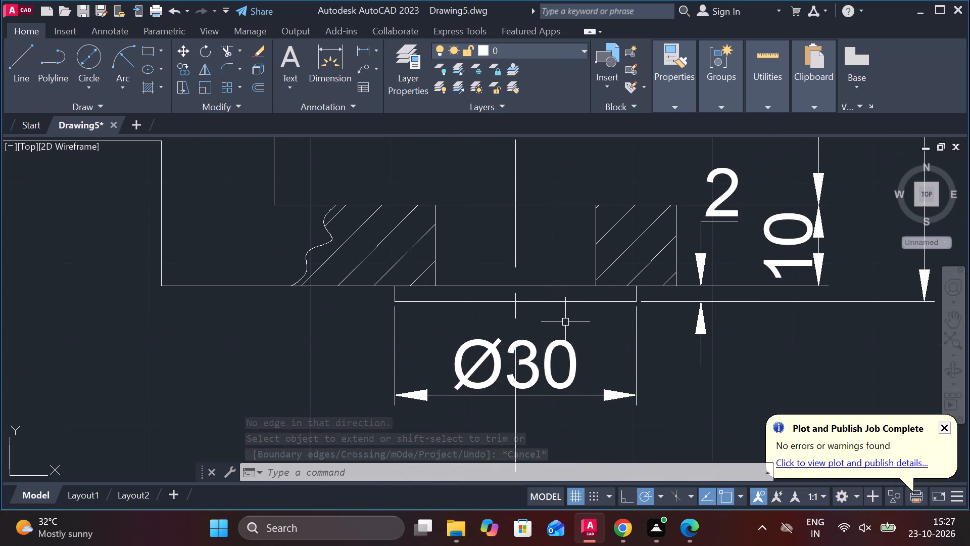
pyautogui.write('tr')
pyautogui.press('space')
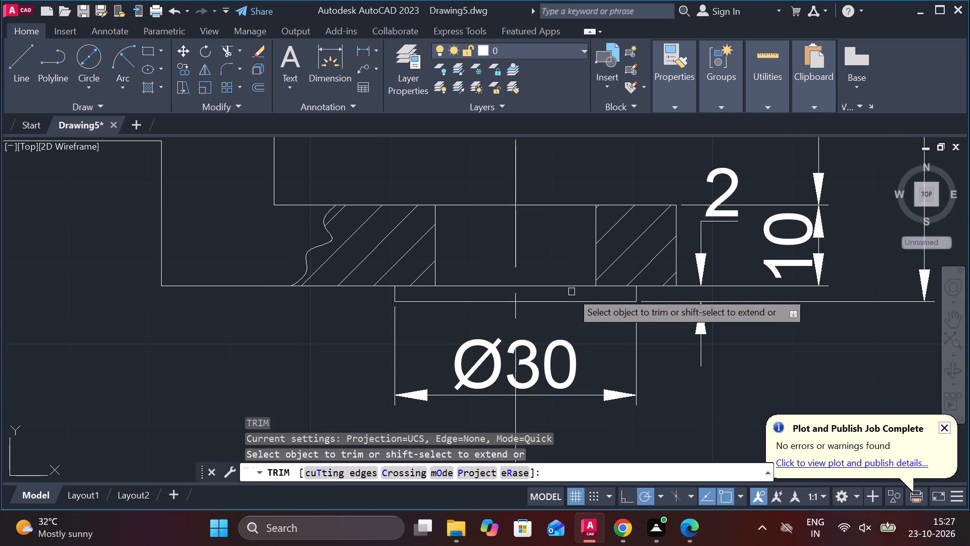
pyautogui.scroll(2, 442, 307)
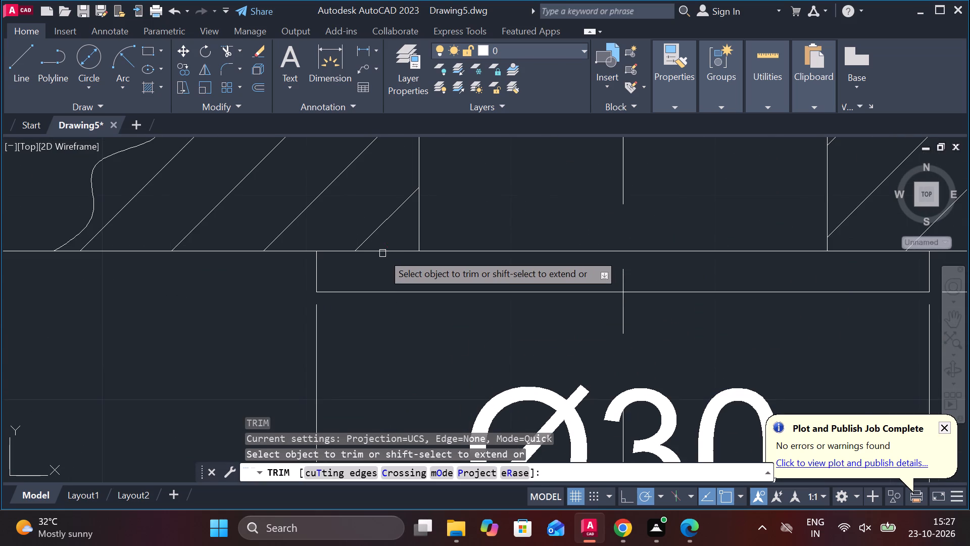
pyautogui.click(382, 253)
pyautogui.click(497, 253)
pyautogui.click(681, 253)
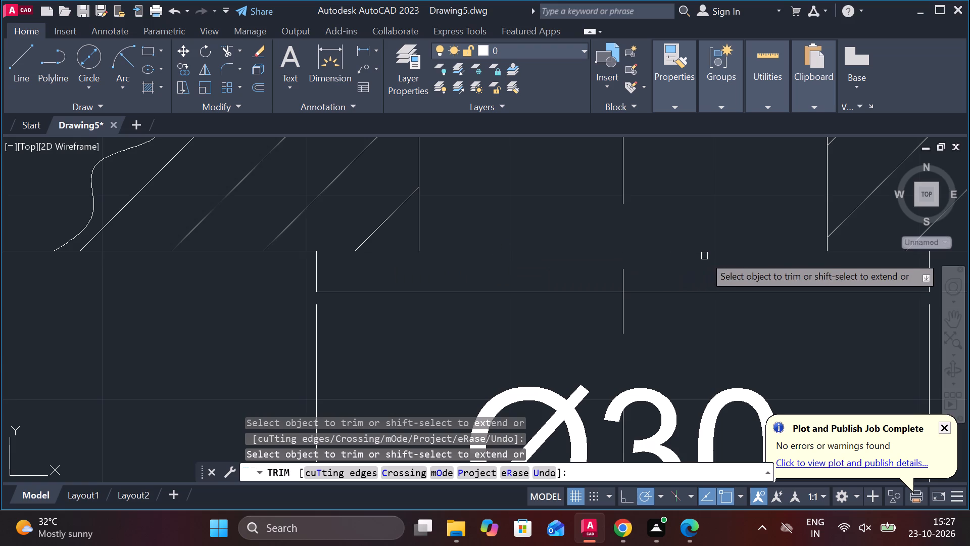
pyautogui.scroll(-2, 717, 256)
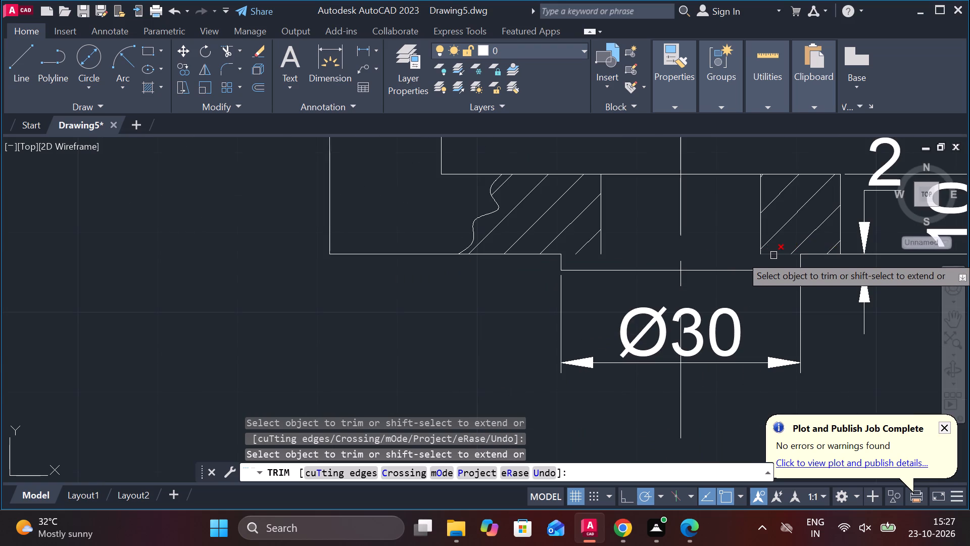
pyautogui.click(773, 255)
pyautogui.middleClick(611, 299)
pyautogui.press('Escape')
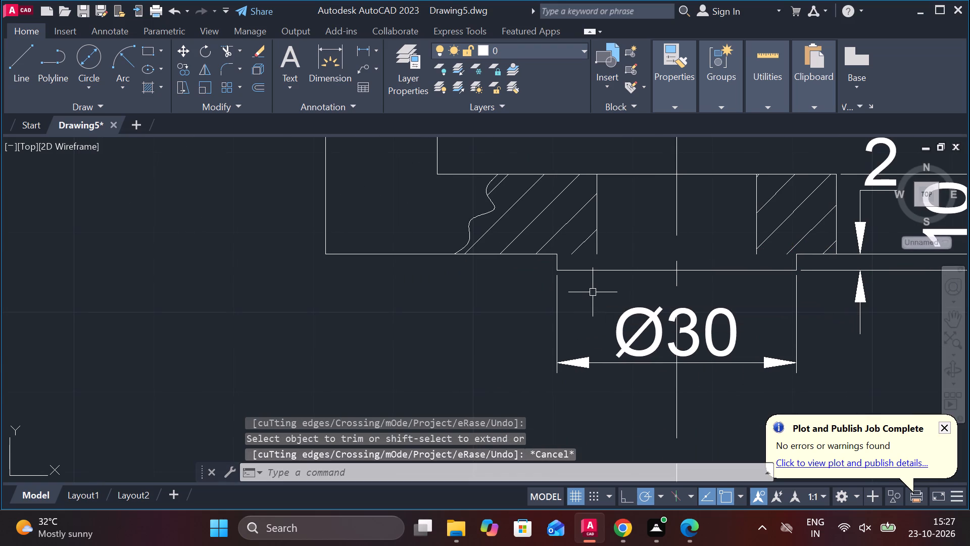
# Extend both bore edges in the lower fork arm down to the Ø30 boss's bottom face.
pyautogui.write('ex')
pyautogui.press('space')
pyautogui.click(600, 246)
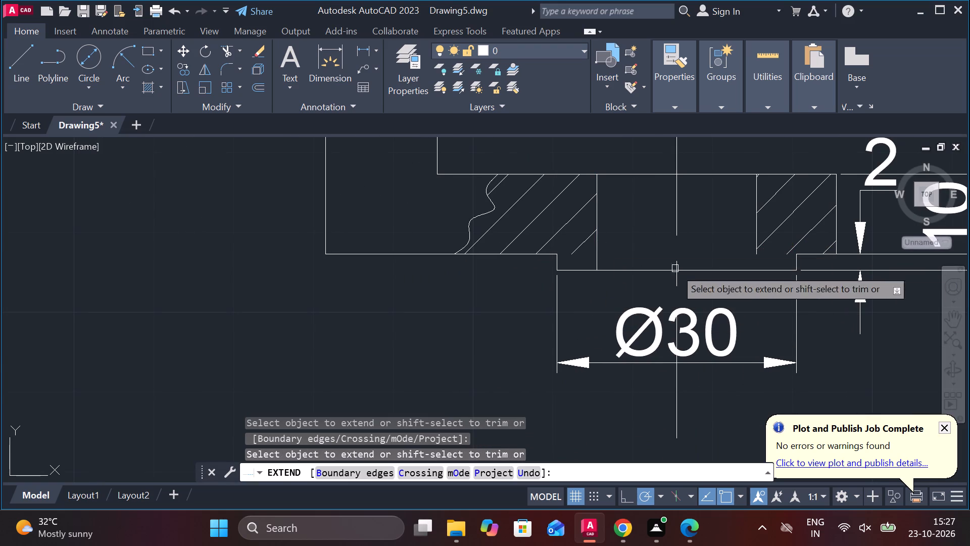
pyautogui.click(758, 240)
pyautogui.scroll(-2, 710, 263)
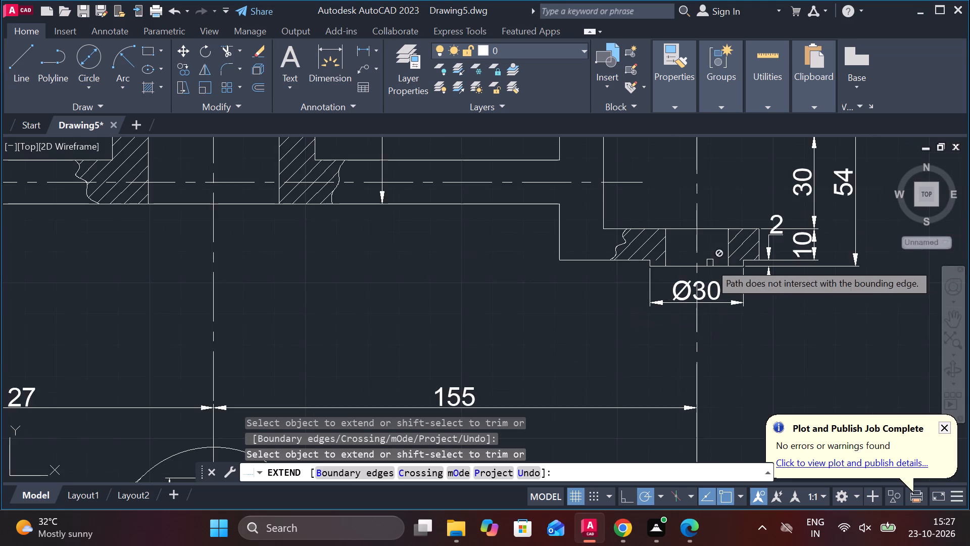
pyautogui.scroll(2, 721, 283)
pyautogui.moveTo(707, 283); pyautogui.dragTo(588, 319, button='middle')
pyautogui.press('Escape')
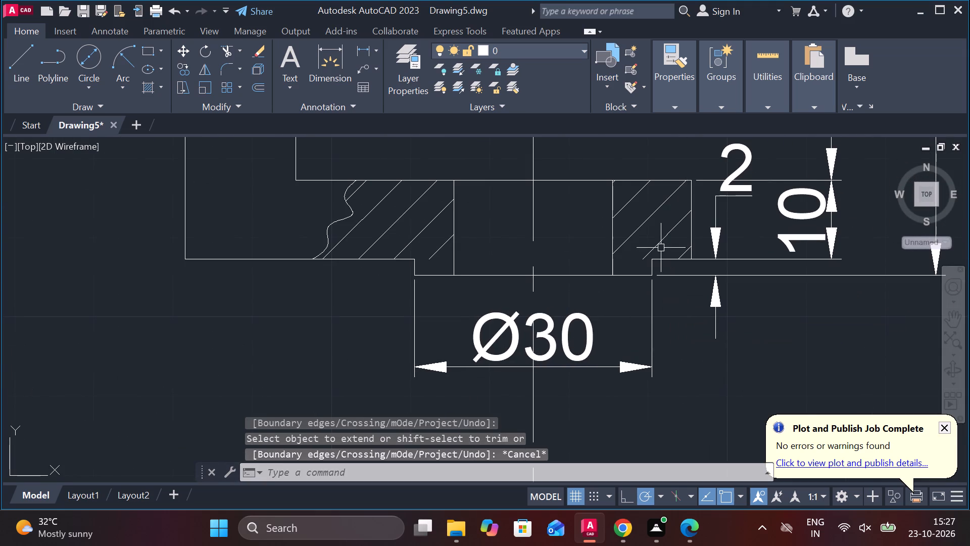
# Erase the existing section hatch from the fork arms in the first lever's front view.
pyautogui.click(417, 227)
pyautogui.click(461, 235)
pyautogui.click(430, 235)
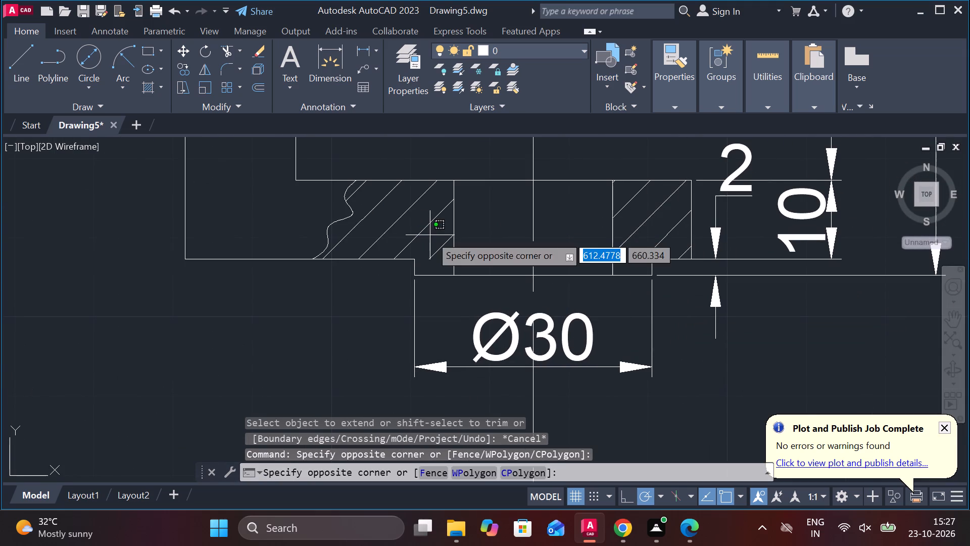
pyautogui.click(411, 230)
pyautogui.write('e')
pyautogui.press('space')
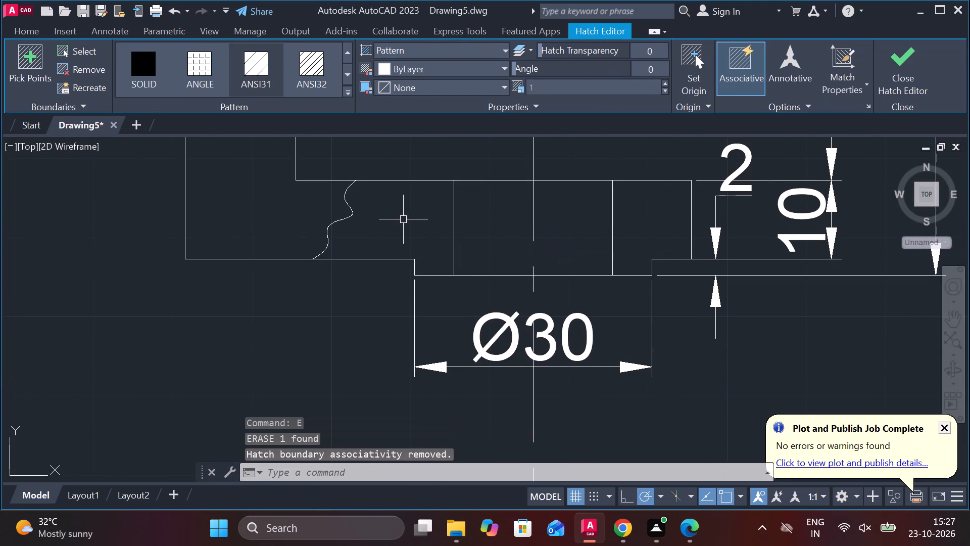
# Hatch the lower fork arm's sections on both sides of the bore with ANSI31 at scale 1, including the Ø30 boss.
pyautogui.click(149, 85)
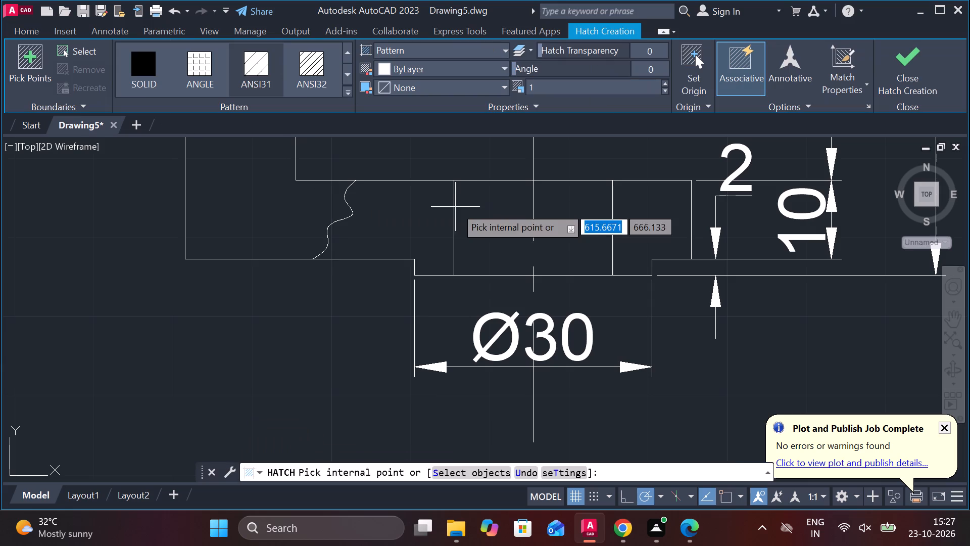
pyautogui.click(428, 217)
pyautogui.click(630, 221)
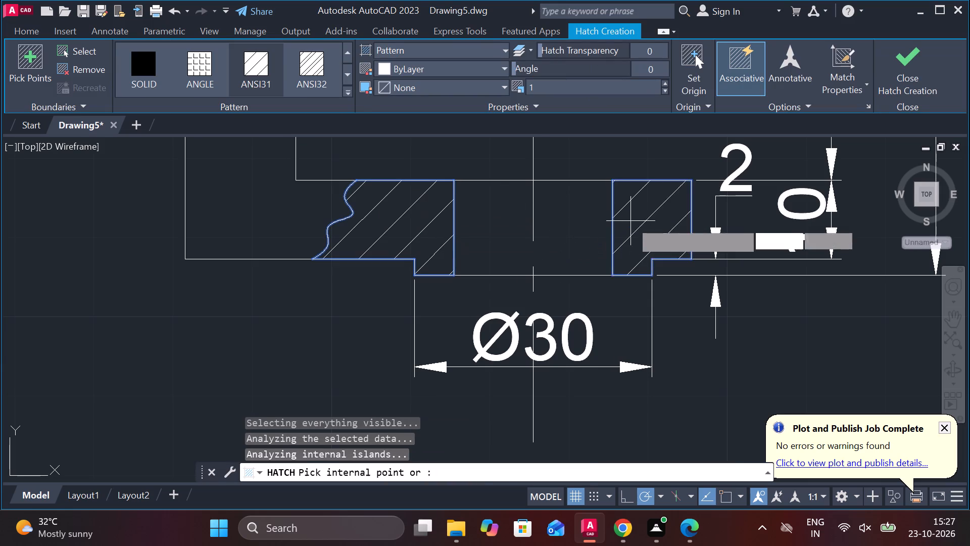
# Add the upper fork arm's sections on both sides of the Ø20 bore to the ANSI31 hatch, stopping at the break line.
pyautogui.scroll(-3, 630, 221)
pyautogui.moveTo(608, 201); pyautogui.dragTo(600, 270, button='middle')
pyautogui.scroll(1, 603, 241)
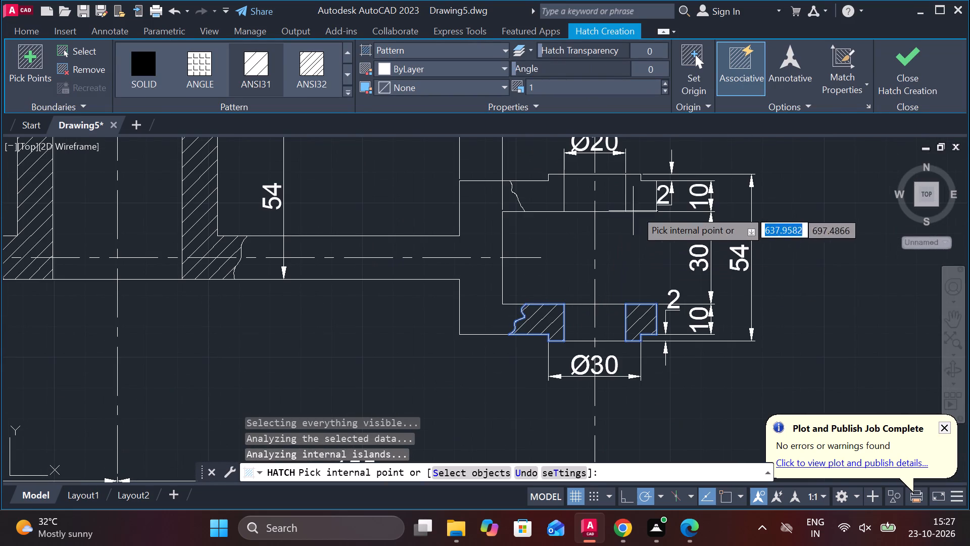
pyautogui.scroll(3, 640, 201)
pyautogui.click(648, 202)
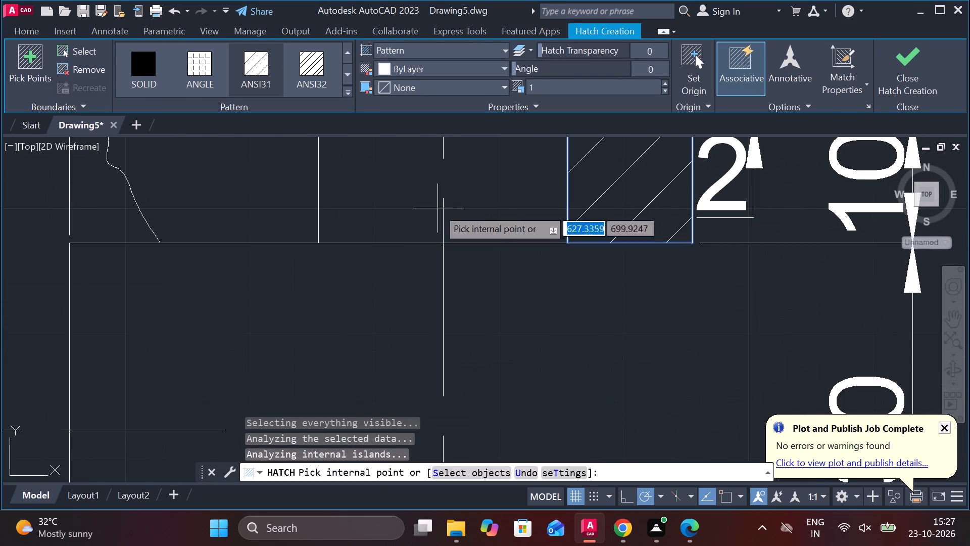
pyautogui.click(281, 196)
pyautogui.click(620, 292)
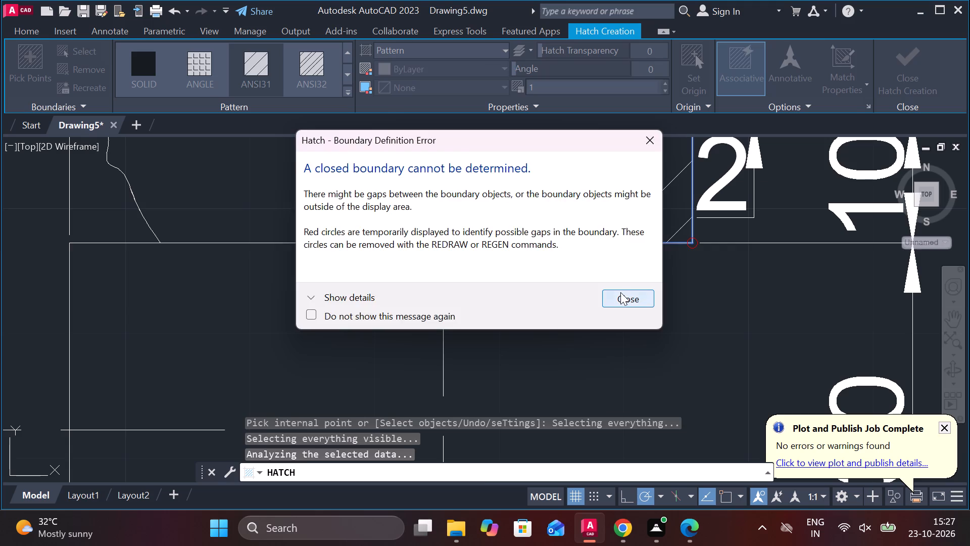
pyautogui.scroll(-2, 692, 290)
pyautogui.click(507, 236)
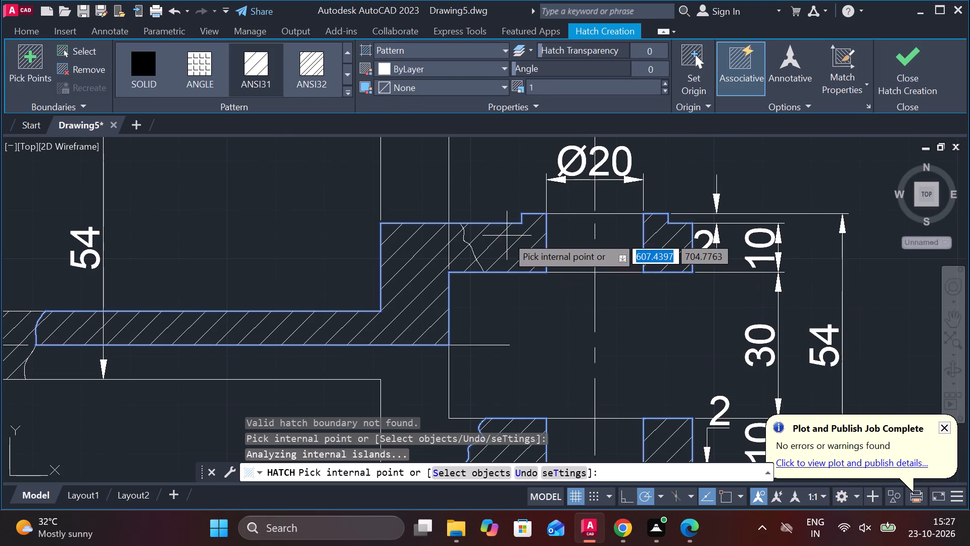
pyautogui.click(525, 246)
pyautogui.click(533, 246)
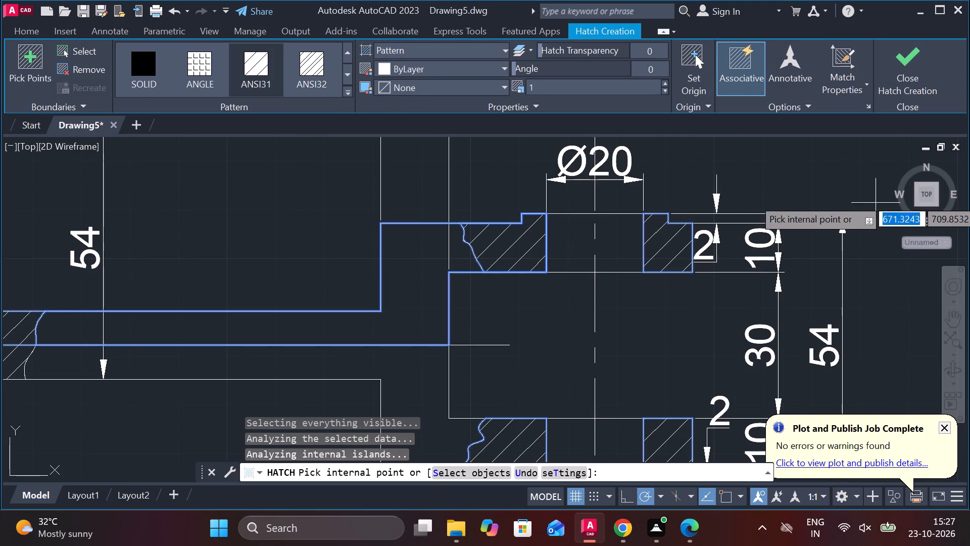
pyautogui.click(907, 82)
# Move the 45 dimension in the first lever's top view inward, close beside the main boss's vertical centre line.
pyautogui.scroll(-3, 617, 263)
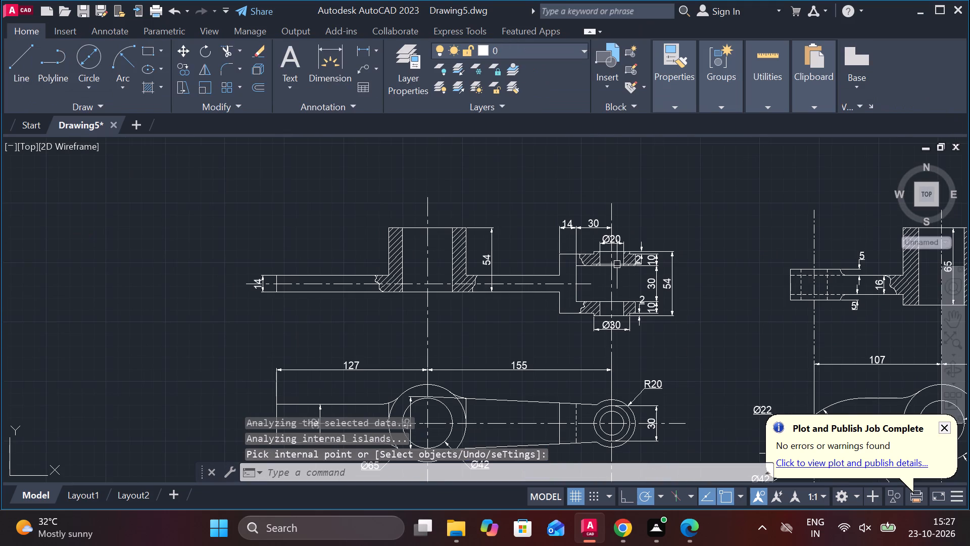
pyautogui.scroll(2, 516, 324)
pyautogui.moveTo(507, 329); pyautogui.dragTo(634, 196, button='middle')
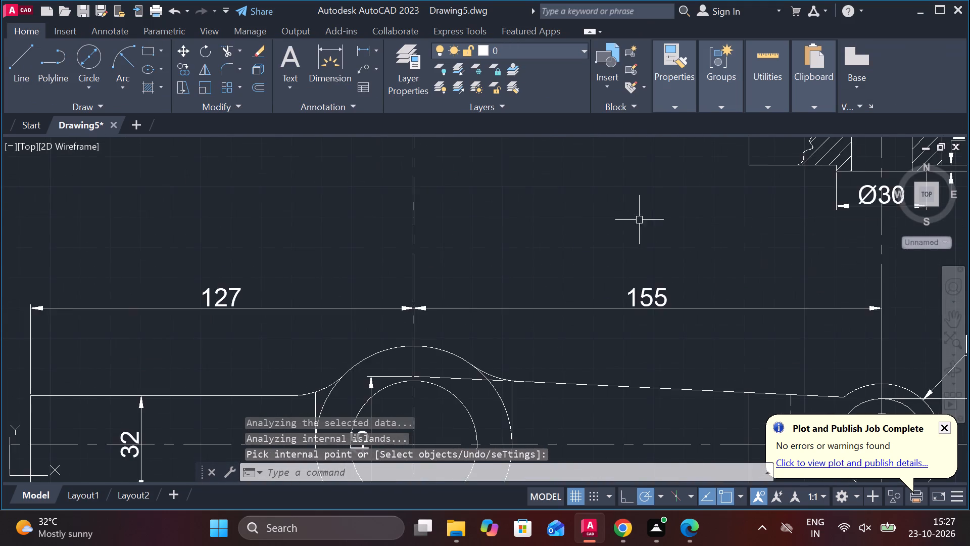
pyautogui.scroll(-1, 609, 243)
pyautogui.moveTo(610, 248); pyautogui.dragTo(571, 176, button='middle')
pyautogui.moveTo(592, 344); pyautogui.dragTo(586, 331, button='middle')
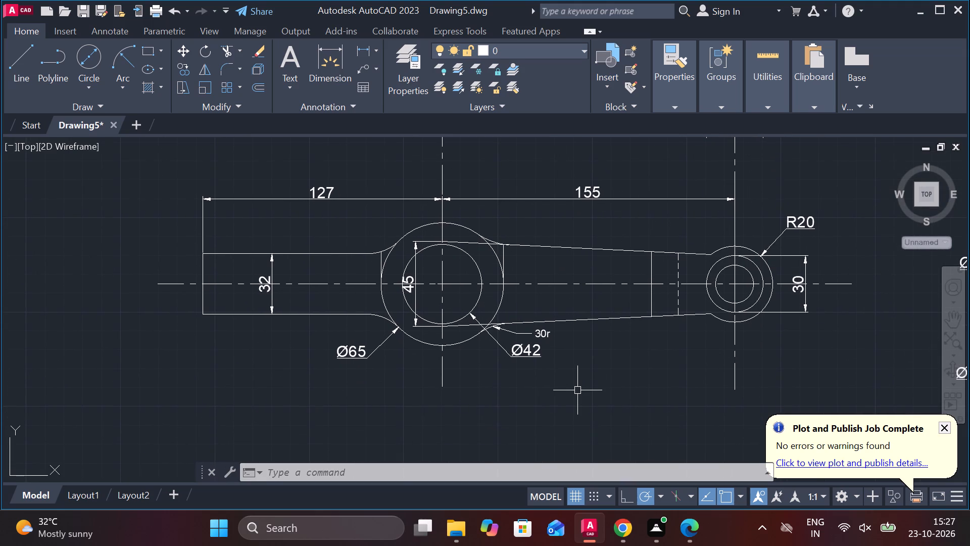
pyautogui.scroll(1, 438, 304)
pyautogui.click(385, 279)
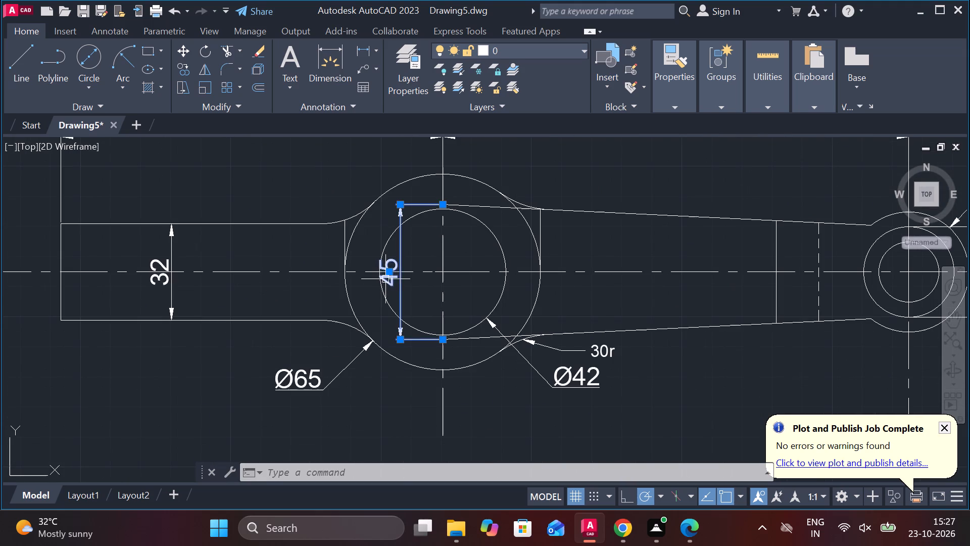
pyautogui.click(384, 276)
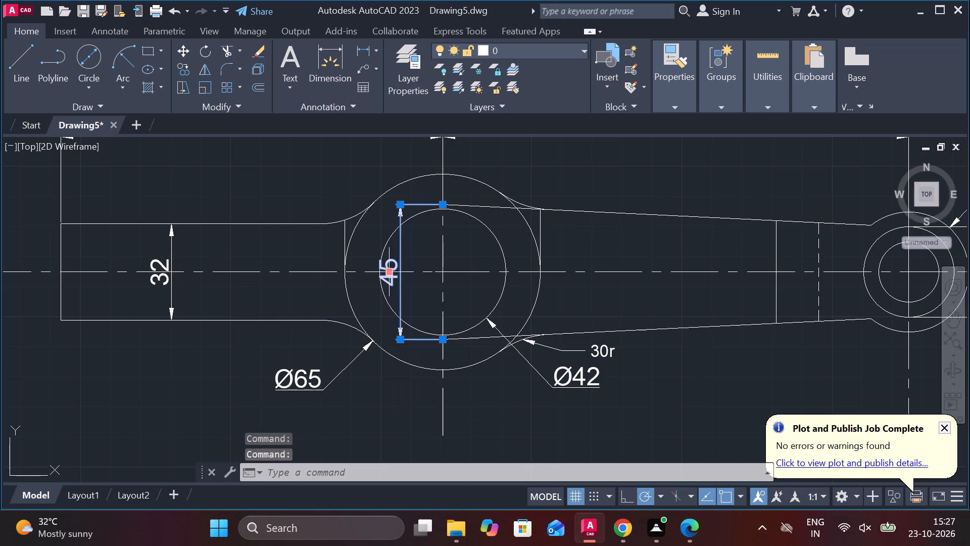
pyautogui.click(386, 274)
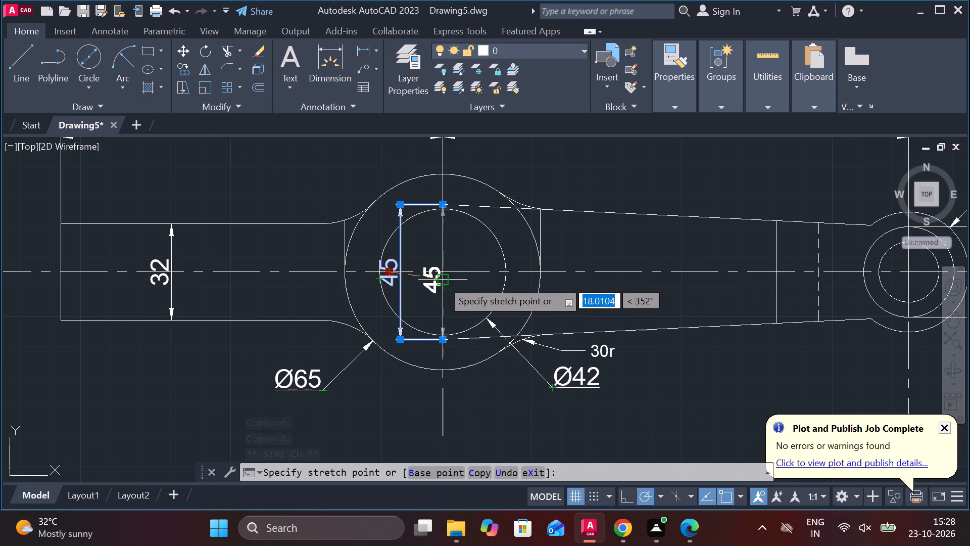
pyautogui.click(427, 281)
pyautogui.press('Escape')
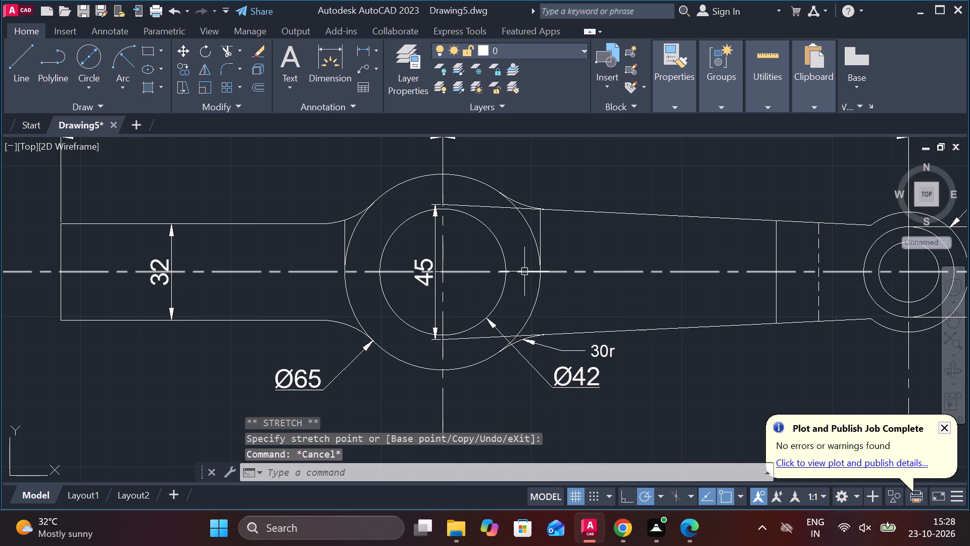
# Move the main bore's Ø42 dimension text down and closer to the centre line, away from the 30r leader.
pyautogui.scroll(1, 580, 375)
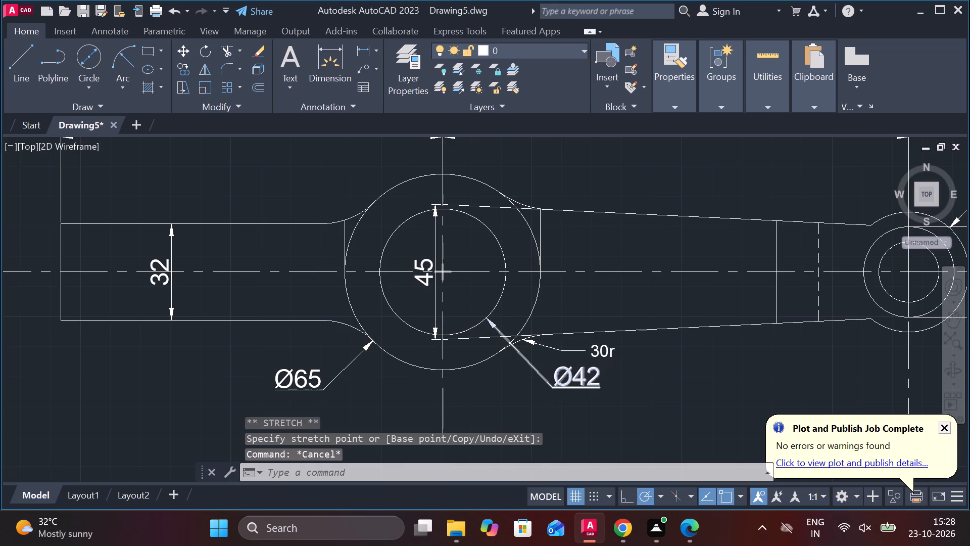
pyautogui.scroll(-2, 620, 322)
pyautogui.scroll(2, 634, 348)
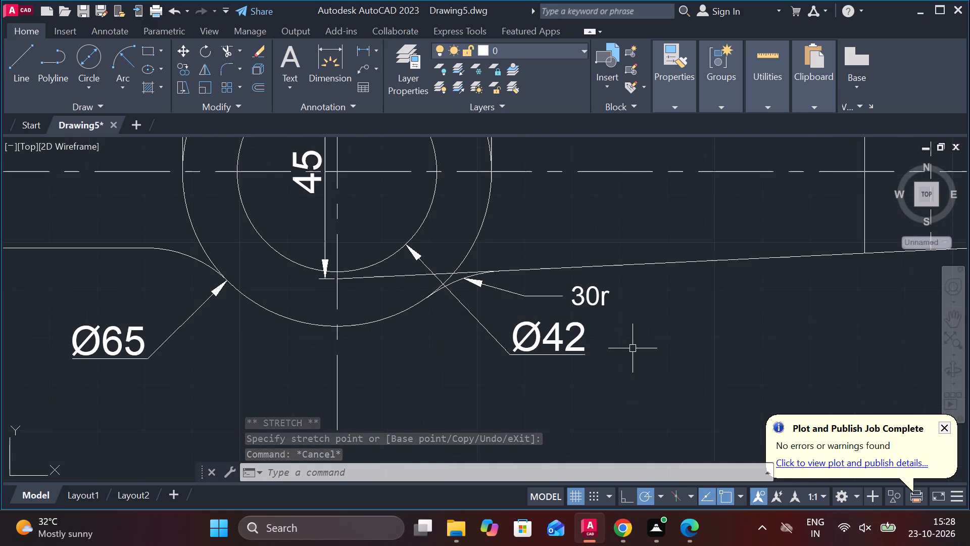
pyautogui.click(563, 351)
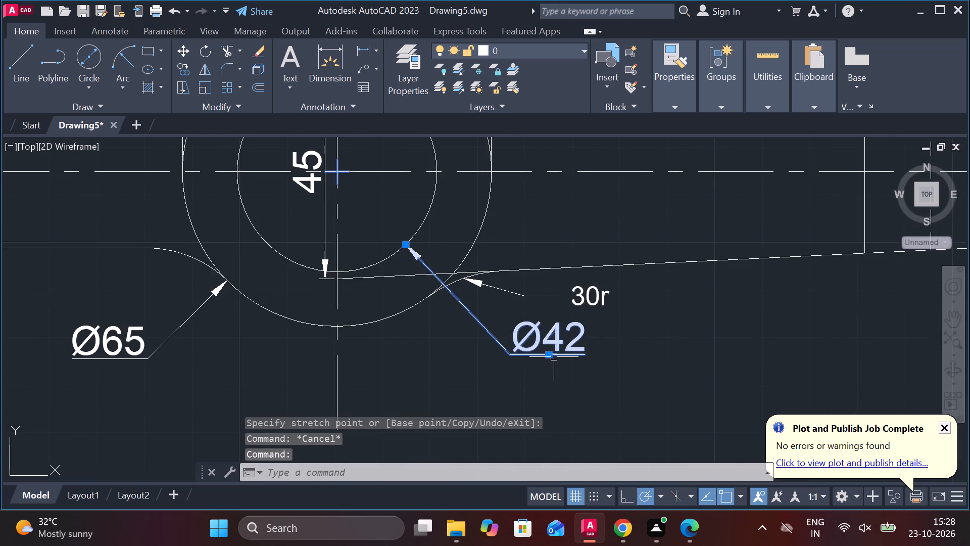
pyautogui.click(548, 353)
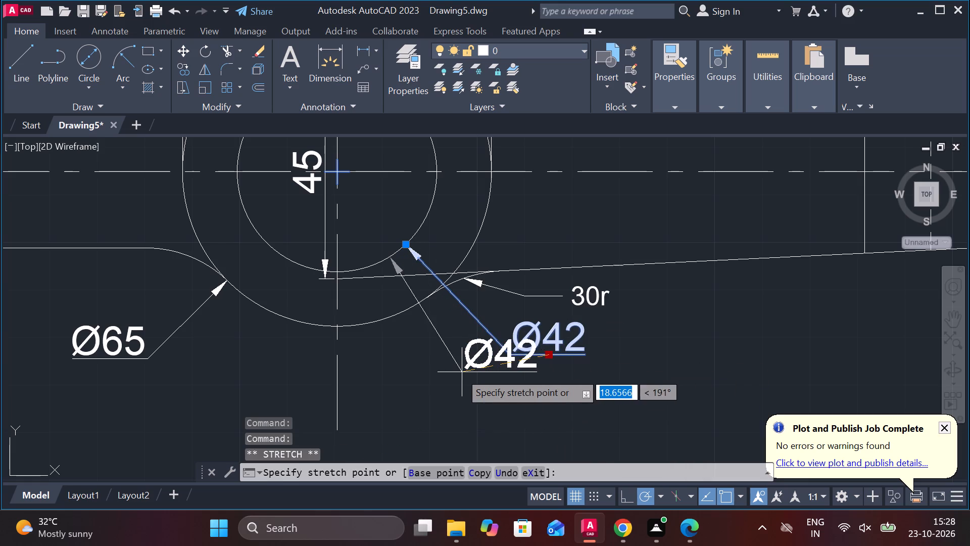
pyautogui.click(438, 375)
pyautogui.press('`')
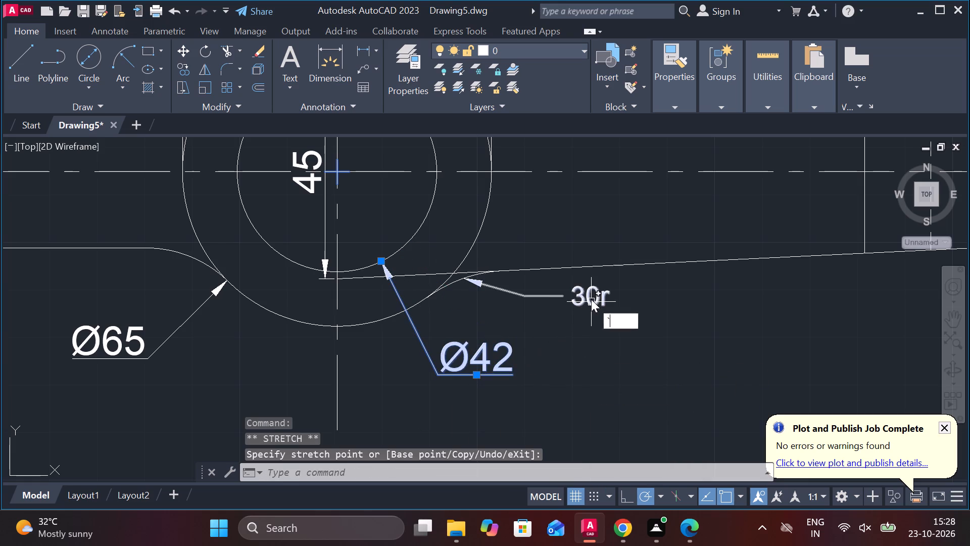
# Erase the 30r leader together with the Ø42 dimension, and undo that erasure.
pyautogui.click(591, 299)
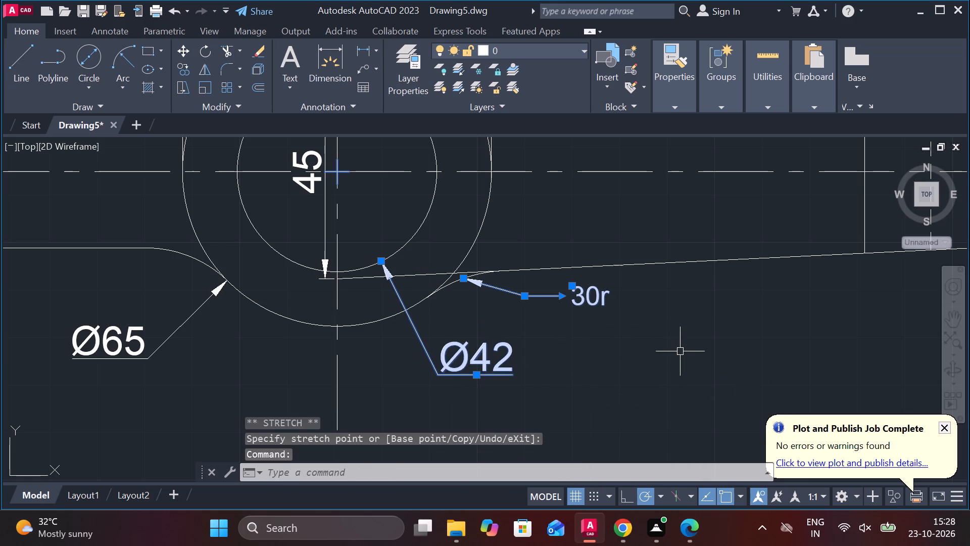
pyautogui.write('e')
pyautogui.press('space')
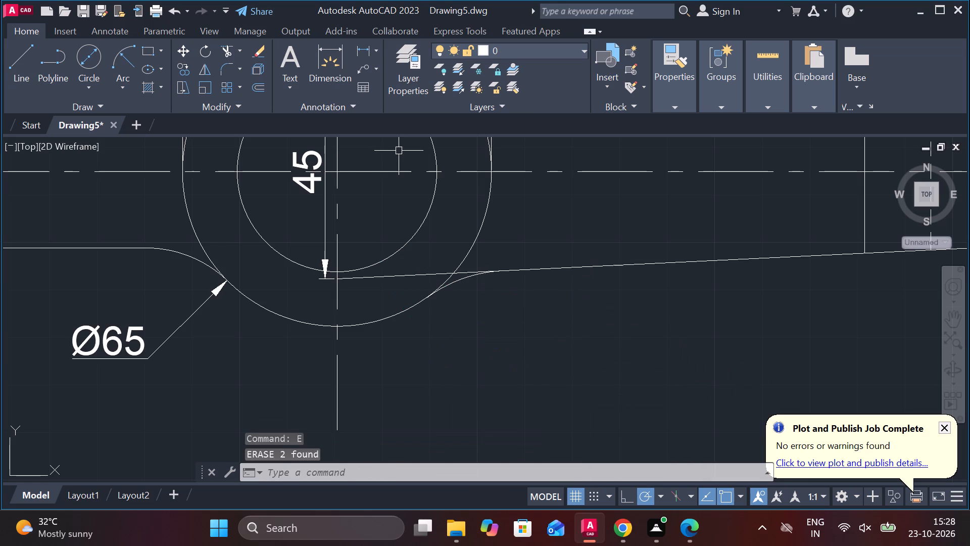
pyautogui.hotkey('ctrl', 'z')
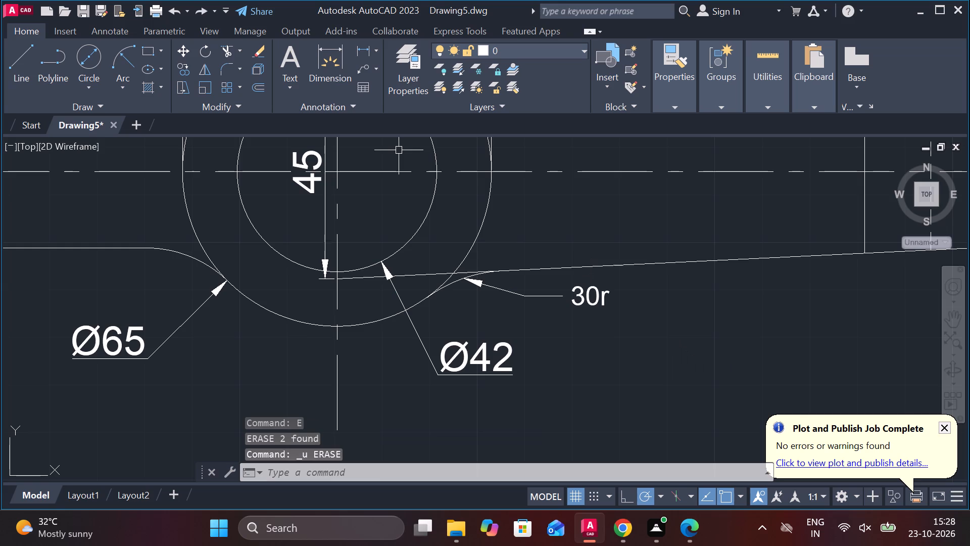
# Erase only the 30r leader note at the main boss's lower fillet.
pyautogui.click(599, 287)
pyautogui.write('e')
pyautogui.press('space')
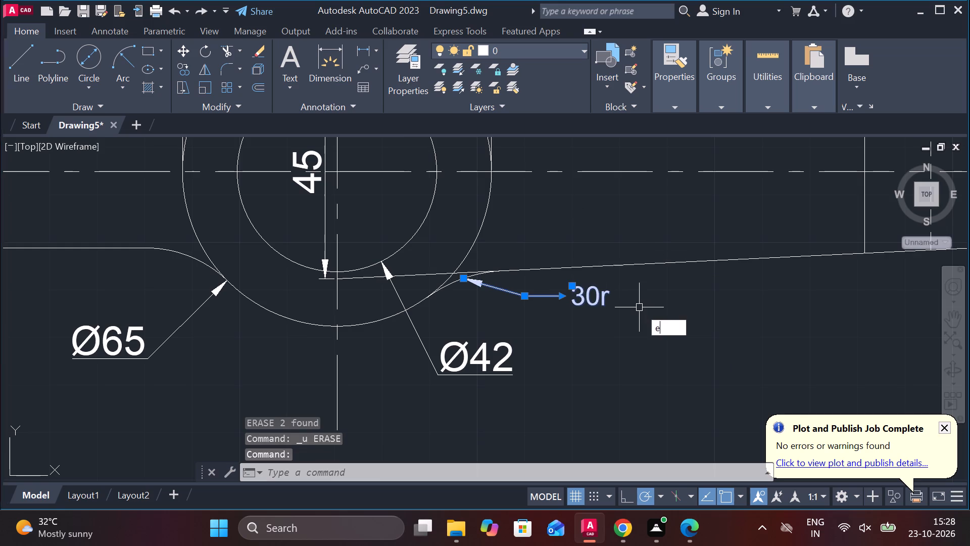
# Add a radius dimension to the lower fillet between the Ø65 boss and the tapered arm, placing its text below the arc.
pyautogui.click(372, 56)
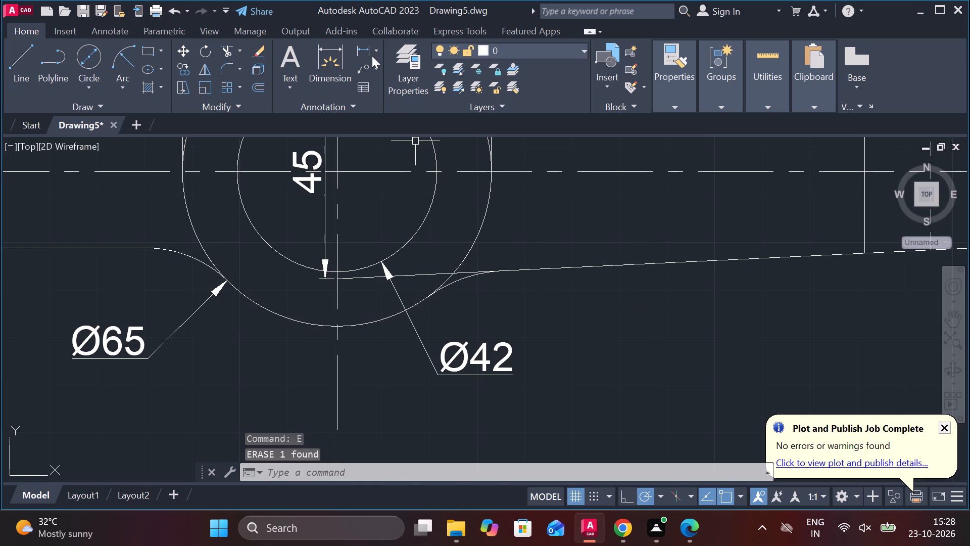
pyautogui.click(373, 50)
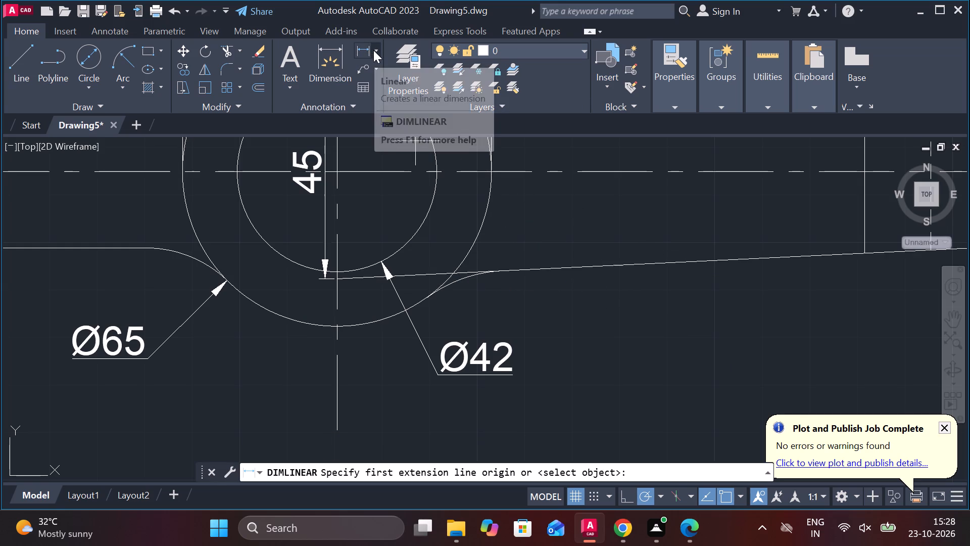
pyautogui.click(387, 209)
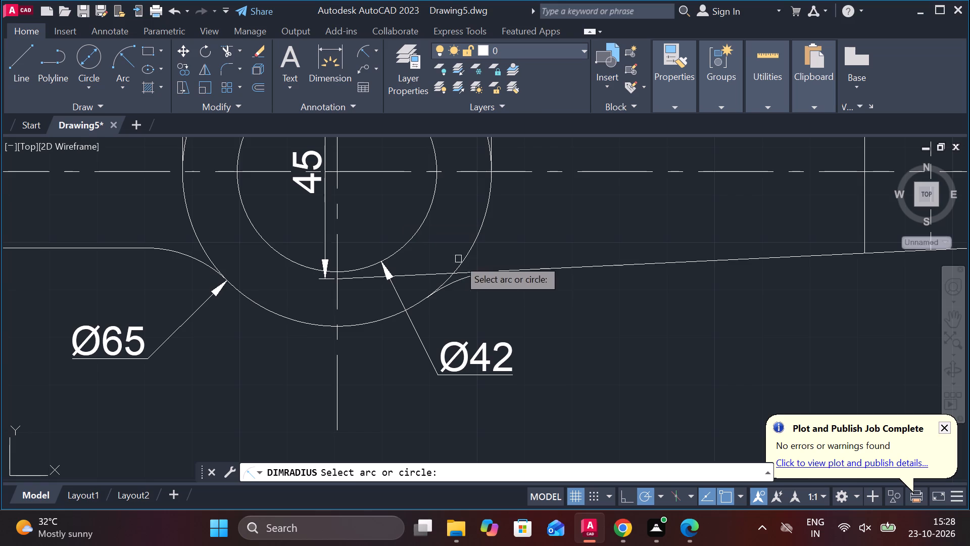
pyautogui.click(476, 277)
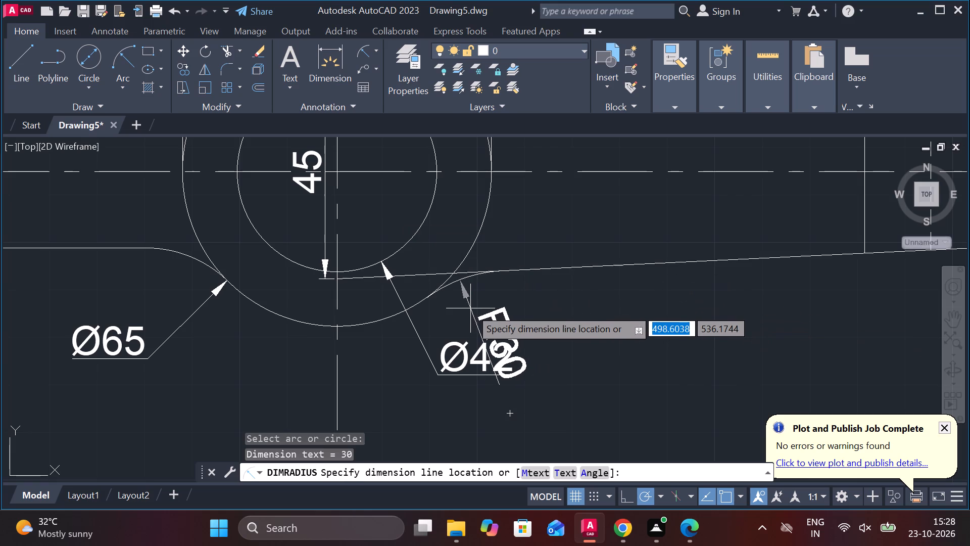
pyautogui.scroll(3, 479, 309)
pyautogui.scroll(-3, 482, 312)
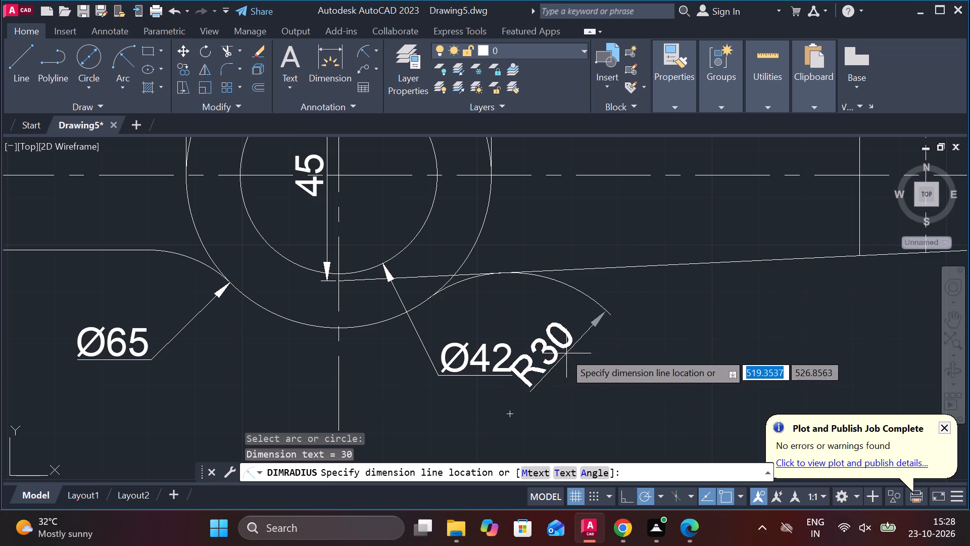
pyautogui.click(483, 340)
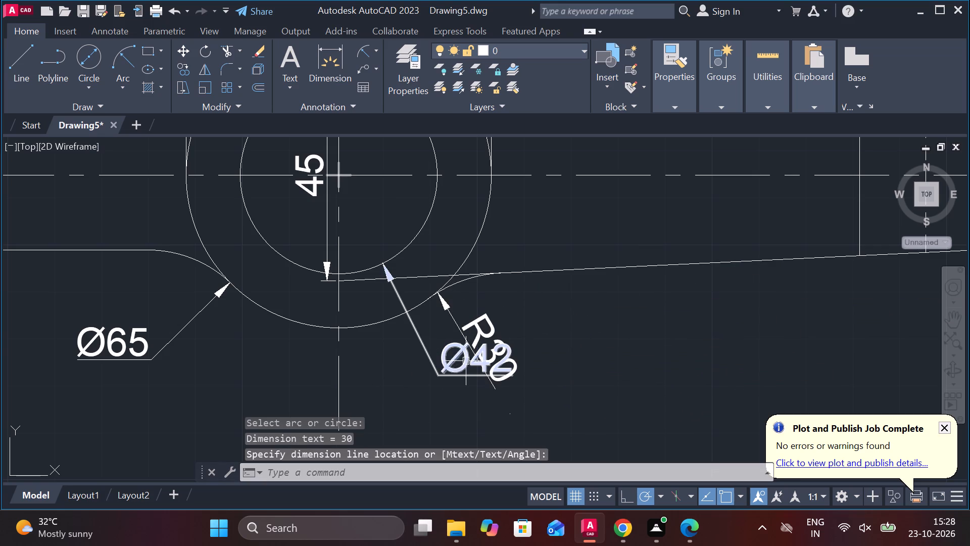
pyautogui.press('Escape')
# Move the Ø42 dimension text further down towards the vertical centre line, clear of the R30 dimension.
pyautogui.click(456, 375)
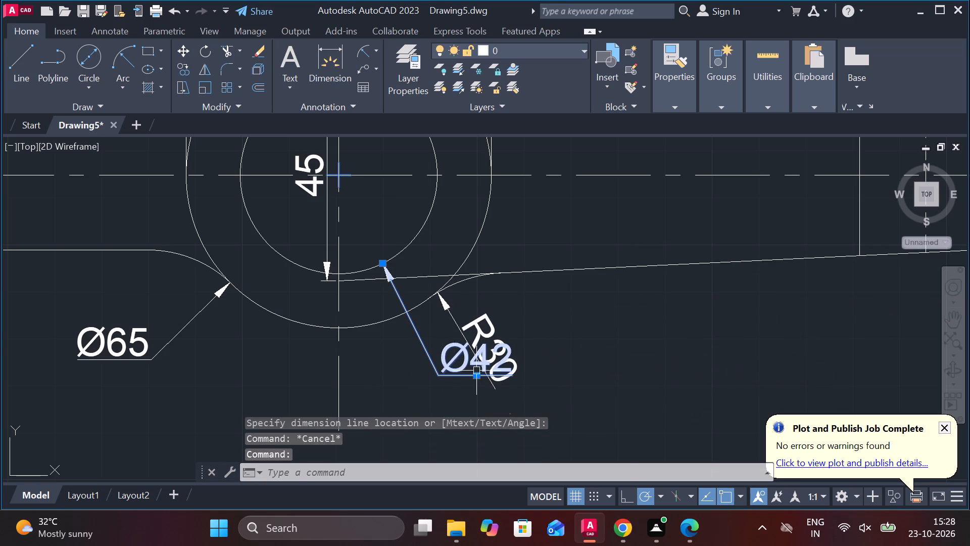
pyautogui.click(476, 377)
pyautogui.click(394, 401)
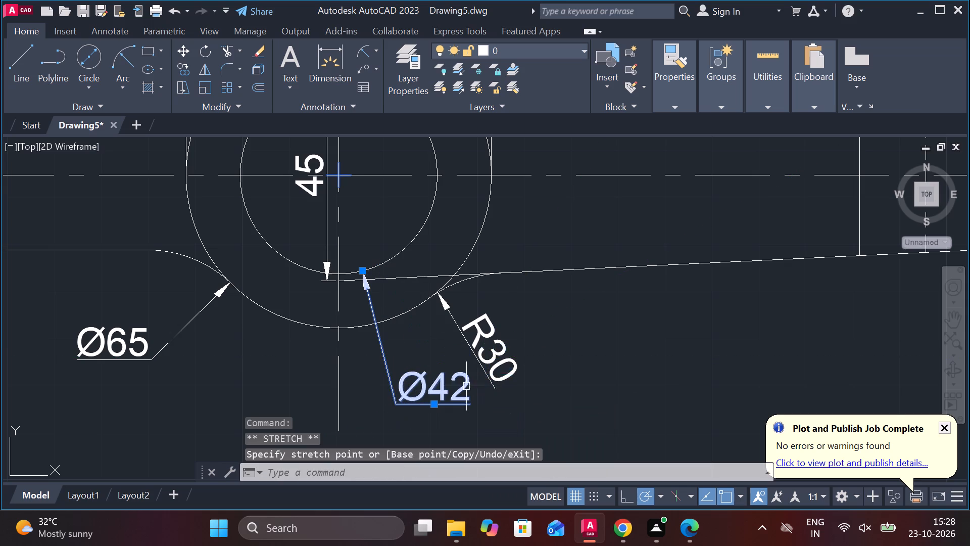
pyautogui.press('Escape')
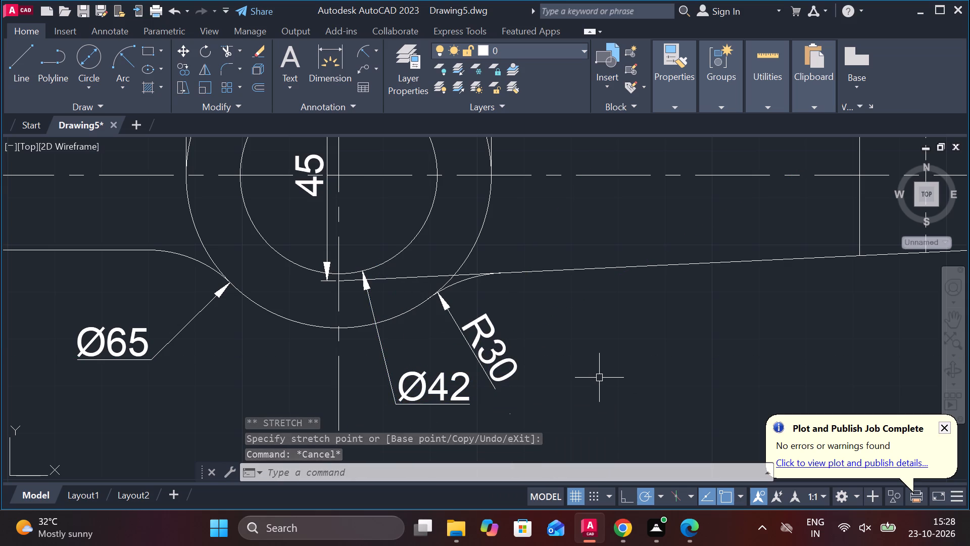
pyautogui.scroll(-1, 274, 348)
pyautogui.moveTo(280, 350); pyautogui.dragTo(372, 351, button='middle')
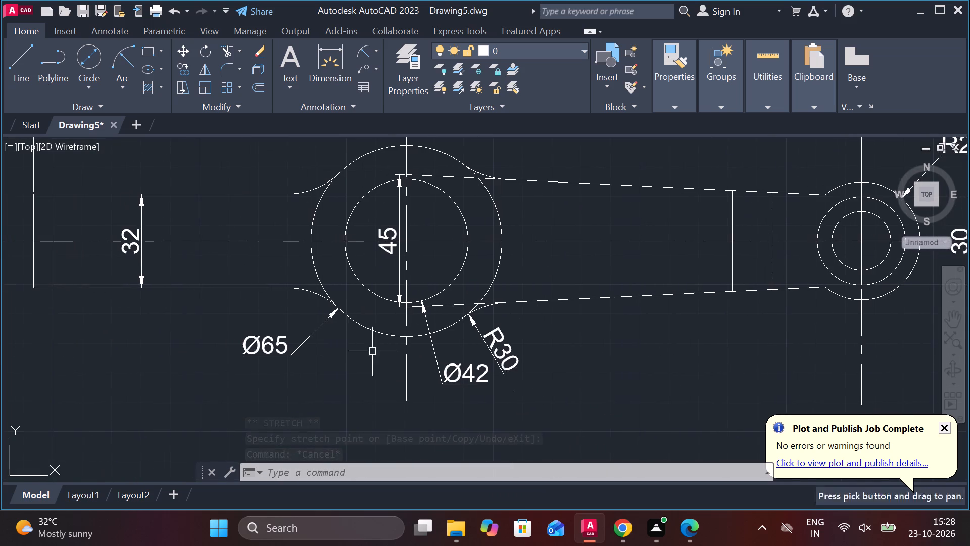
# Move the 32 width dimension outside the free left end of the first lever's handle in the top view.
pyautogui.scroll(-1, 231, 325)
pyautogui.moveTo(217, 330); pyautogui.dragTo(348, 350, button='middle')
pyautogui.scroll(1, 249, 296)
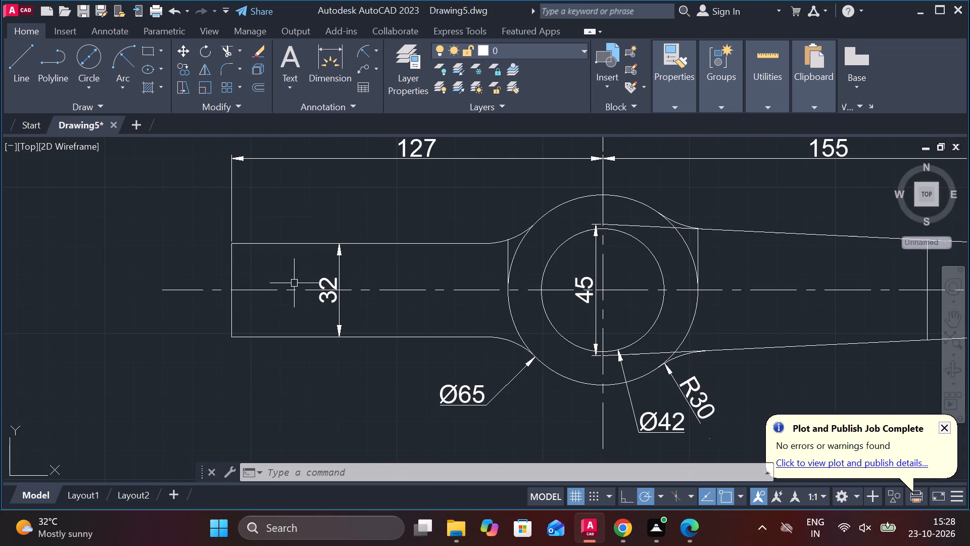
pyautogui.click(334, 294)
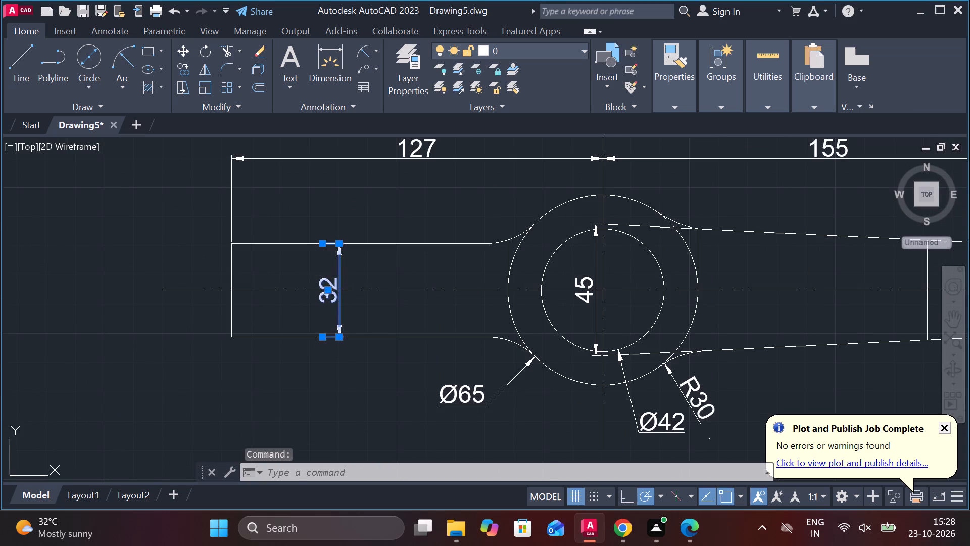
pyautogui.click(327, 290)
pyautogui.click(193, 293)
pyautogui.press('Escape')
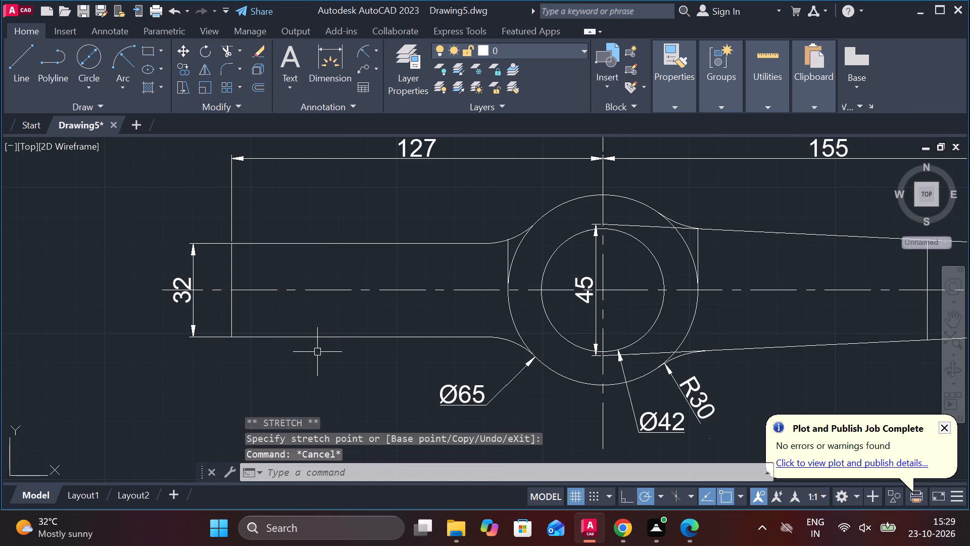
# Trim away the two short vertical lines at the left and right sides of the first lever's Ø65 boss in the top view.
pyautogui.scroll(2, 511, 260)
pyautogui.write('tr')
pyautogui.press('space')
pyautogui.click(502, 243)
pyautogui.scroll(-3, 489, 243)
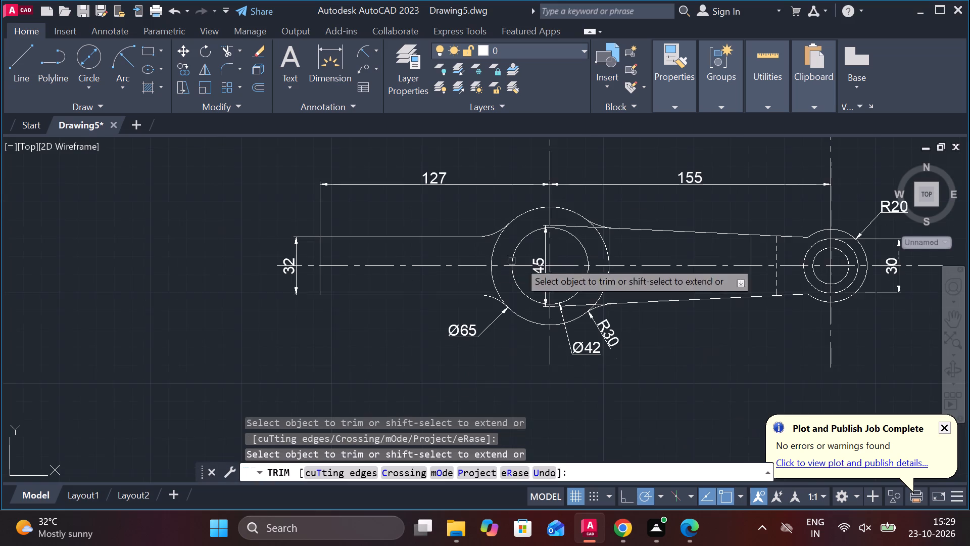
pyautogui.scroll(2, 614, 240)
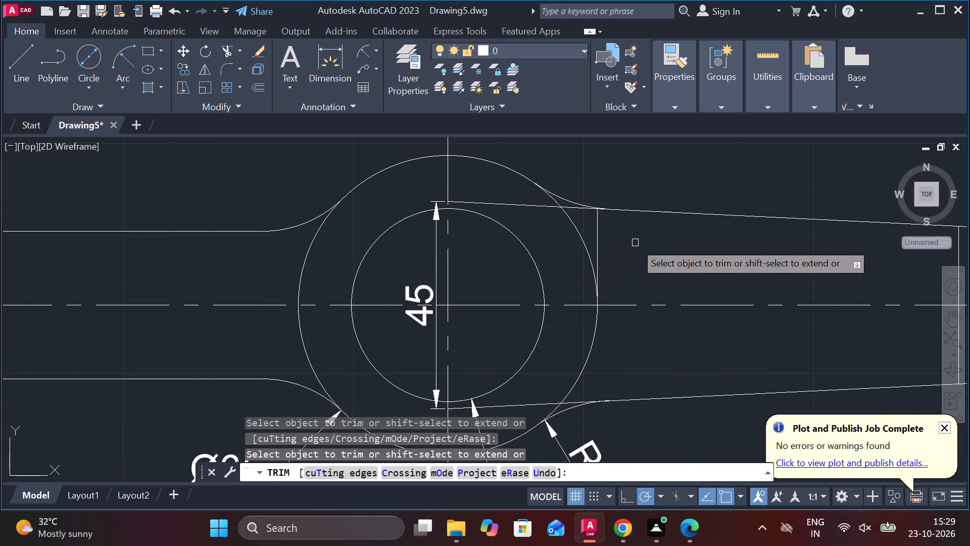
pyautogui.click(594, 225)
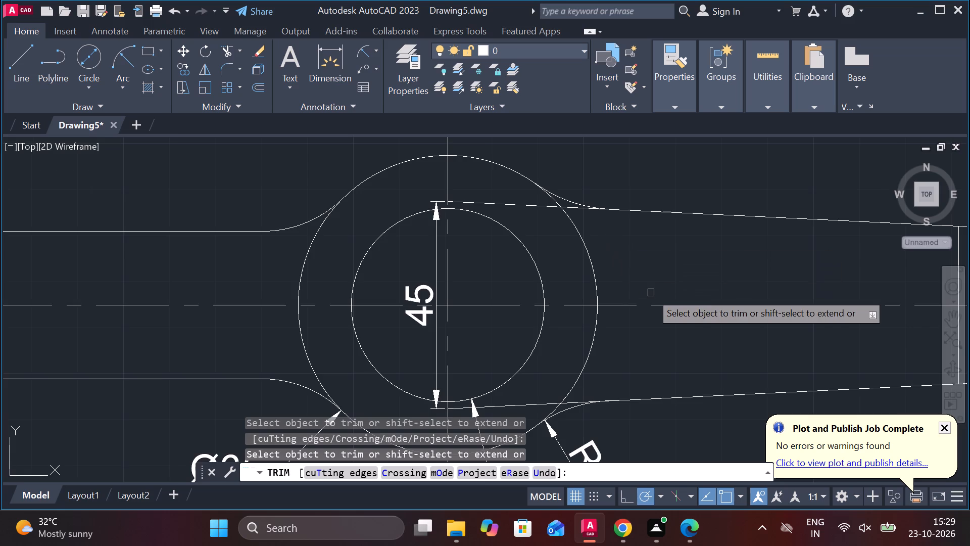
pyautogui.scroll(-1, 651, 293)
pyautogui.scroll(-1, 682, 360)
pyautogui.moveTo(673, 368); pyautogui.dragTo(620, 367, button='middle')
pyautogui.moveTo(729, 395); pyautogui.dragTo(563, 359, button='middle')
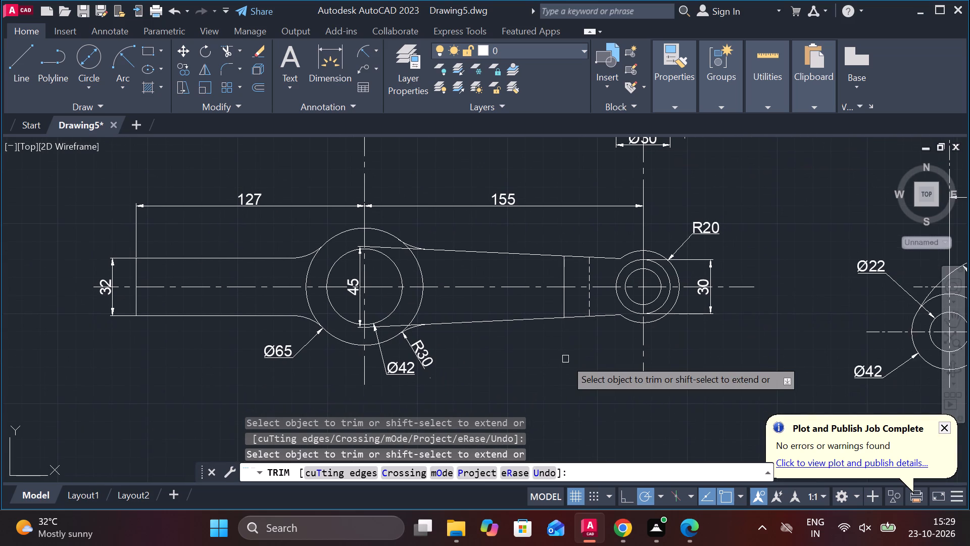
pyautogui.scroll(-2, 565, 359)
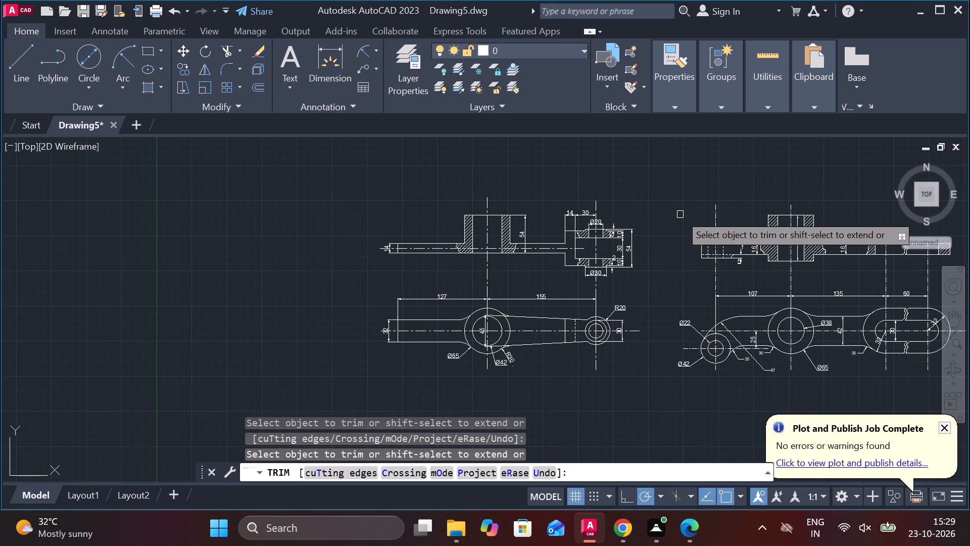
pyautogui.scroll(2, 640, 251)
pyautogui.press('Escape')
# Examine the second lever's front and top views, checking its dimensions and fillet radius callouts.
pyautogui.moveTo(656, 299); pyautogui.dragTo(647, 299, button='middle')
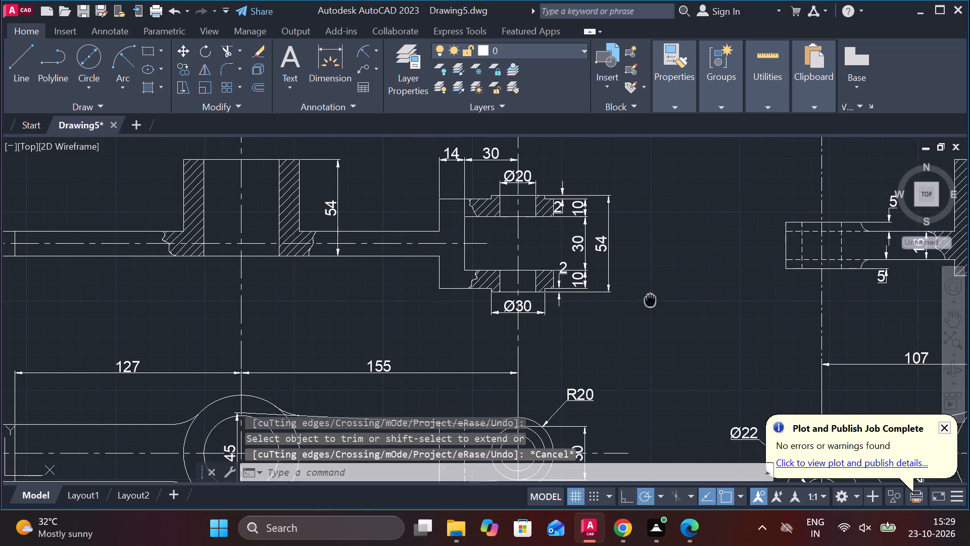
pyautogui.moveTo(647, 299); pyautogui.dragTo(616, 294, button='middle')
pyautogui.scroll(-1, 630, 294)
pyautogui.moveTo(631, 298); pyautogui.dragTo(389, 196, button='middle')
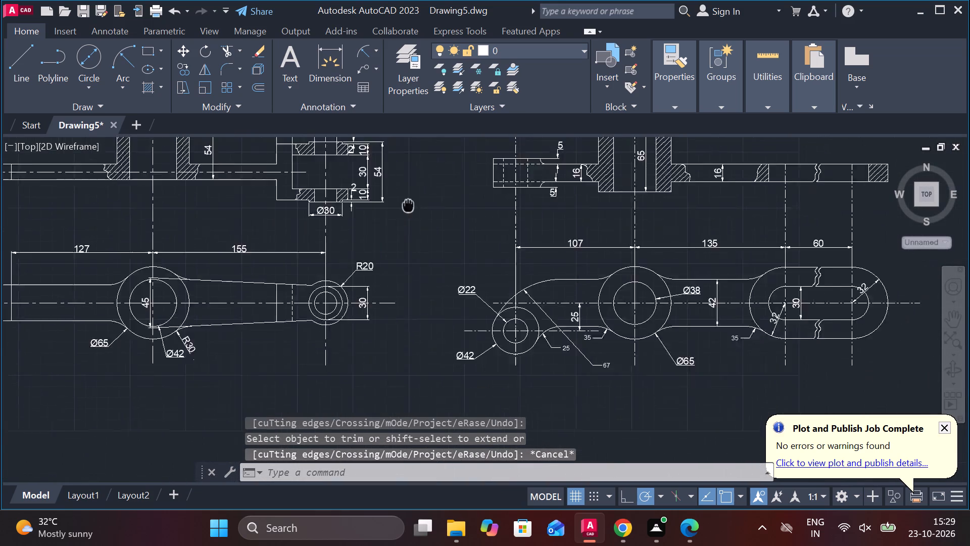
pyautogui.moveTo(389, 196); pyautogui.dragTo(345, 174, button='middle')
pyautogui.moveTo(644, 349); pyautogui.dragTo(572, 360, button='middle')
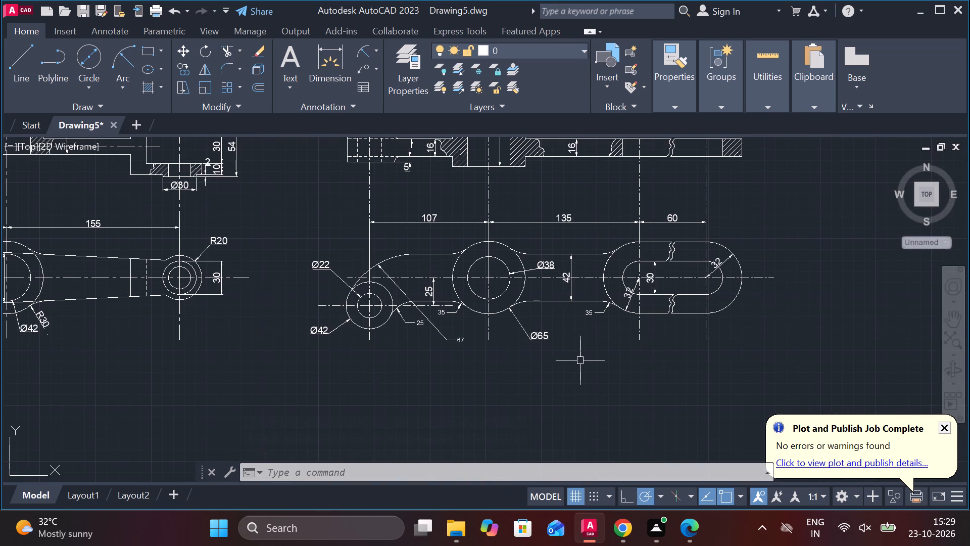
pyautogui.scroll(1, 465, 336)
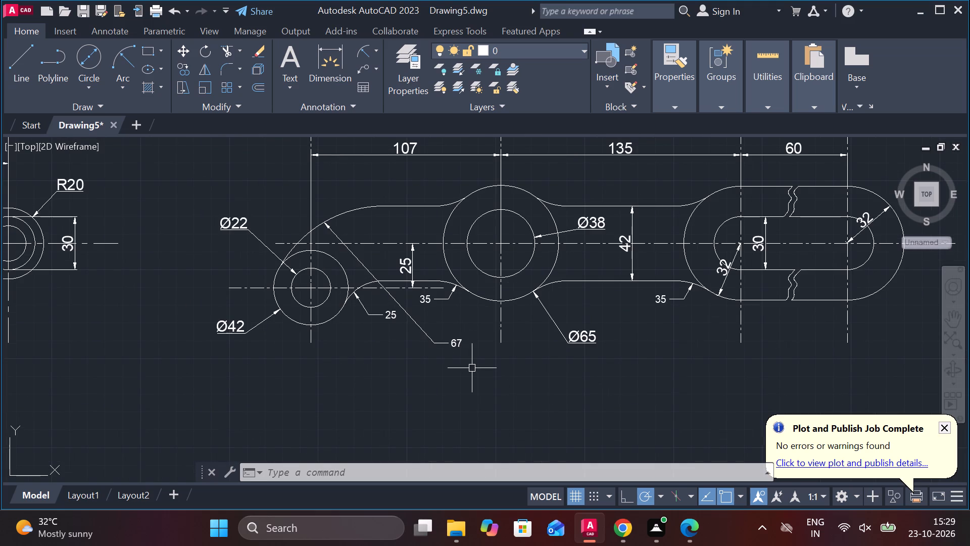
pyautogui.scroll(-2, 381, 351)
pyautogui.scroll(2, 363, 351)
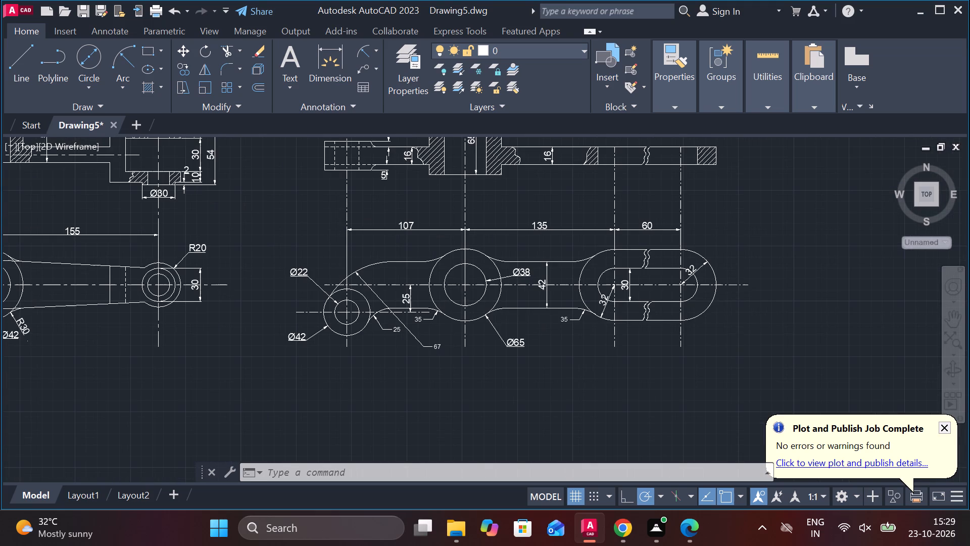
pyautogui.scroll(1, 410, 337)
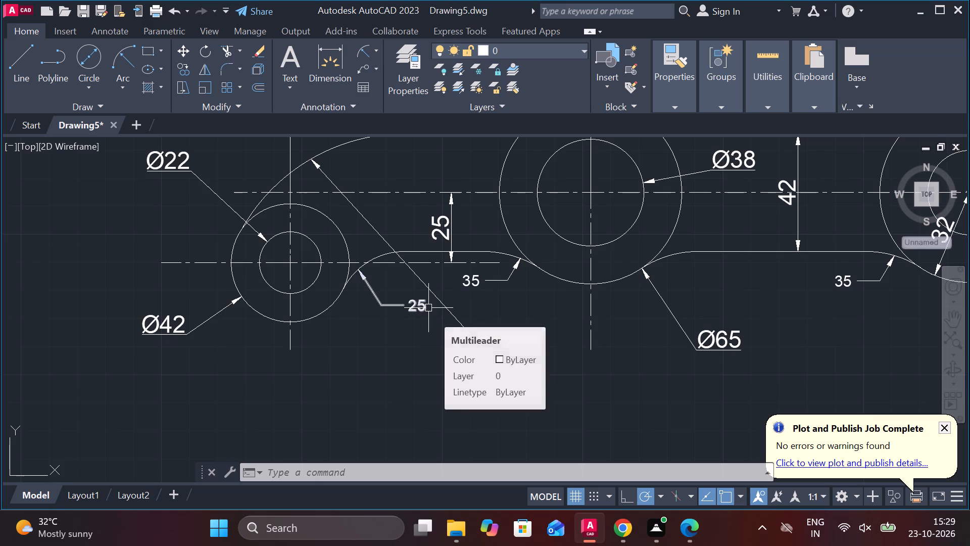
pyautogui.scroll(1, 489, 288)
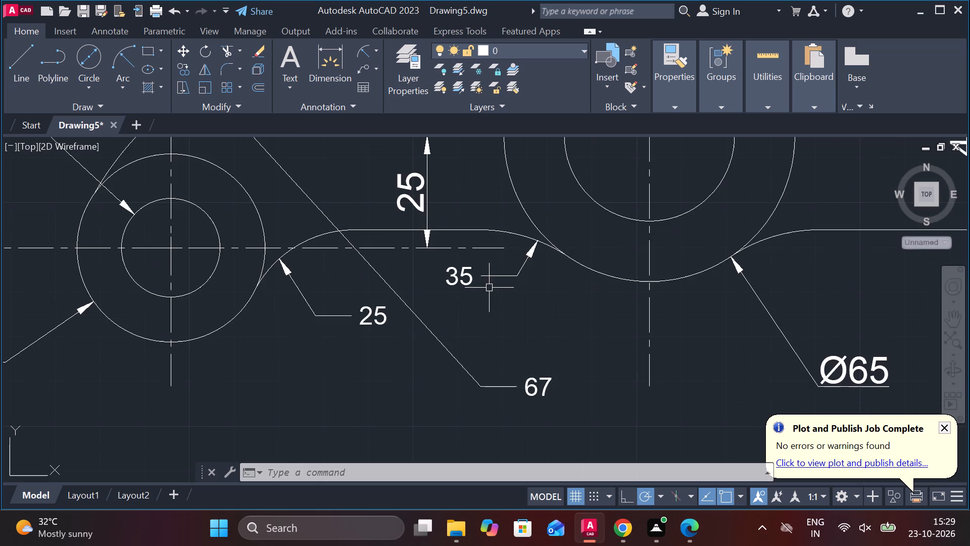
pyautogui.scroll(-3, 442, 292)
pyautogui.scroll(2, 547, 350)
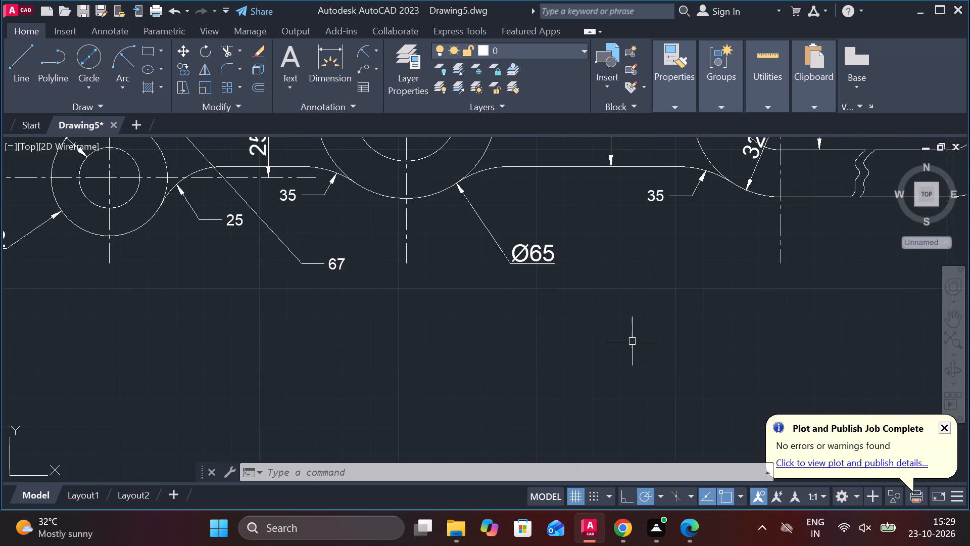
pyautogui.moveTo(666, 274); pyautogui.dragTo(620, 350, button='middle')
pyautogui.moveTo(672, 337); pyautogui.dragTo(691, 406, button='middle')
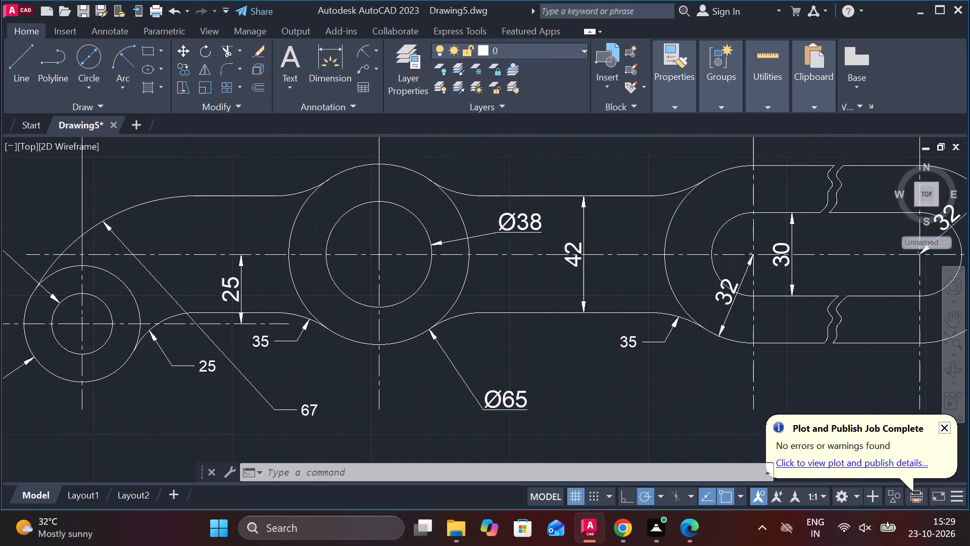
pyautogui.moveTo(670, 404); pyautogui.dragTo(651, 403, button='middle')
pyautogui.scroll(-1, 682, 394)
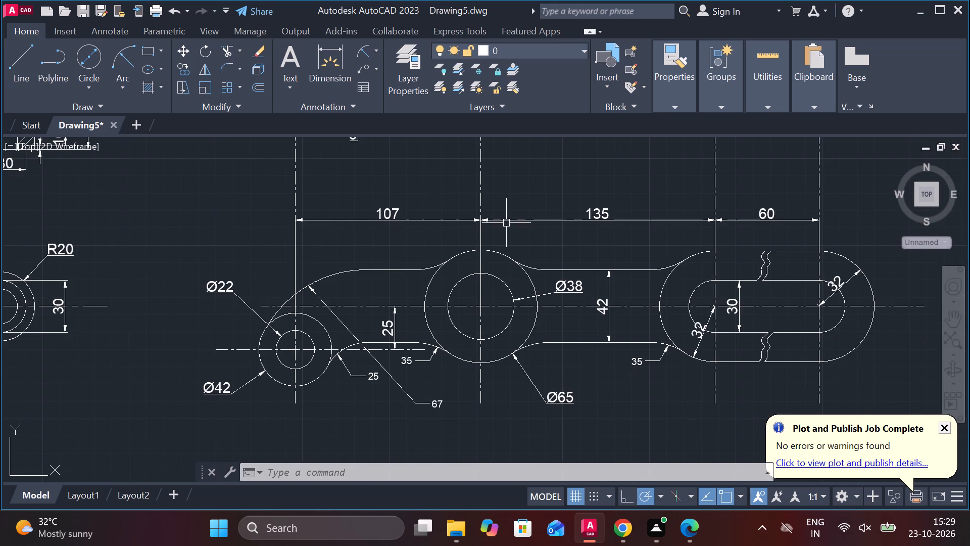
pyautogui.moveTo(511, 238); pyautogui.dragTo(506, 289, button='middle')
pyautogui.moveTo(504, 256); pyautogui.dragTo(504, 332, button='middle')
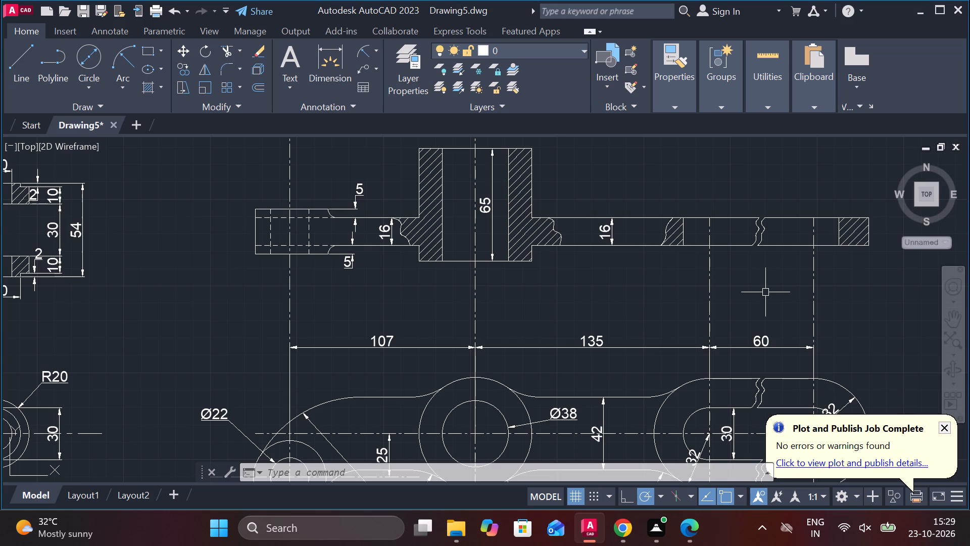
pyautogui.moveTo(778, 322); pyautogui.dragTo(755, 307, button='middle')
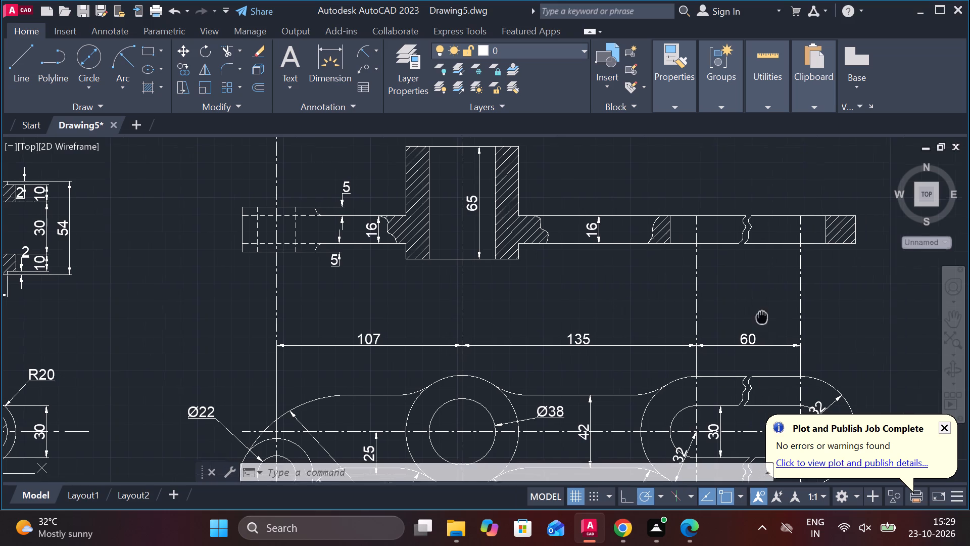
pyautogui.moveTo(755, 307); pyautogui.dragTo(747, 269, button='middle')
pyautogui.moveTo(740, 288); pyautogui.dragTo(716, 187, button='middle')
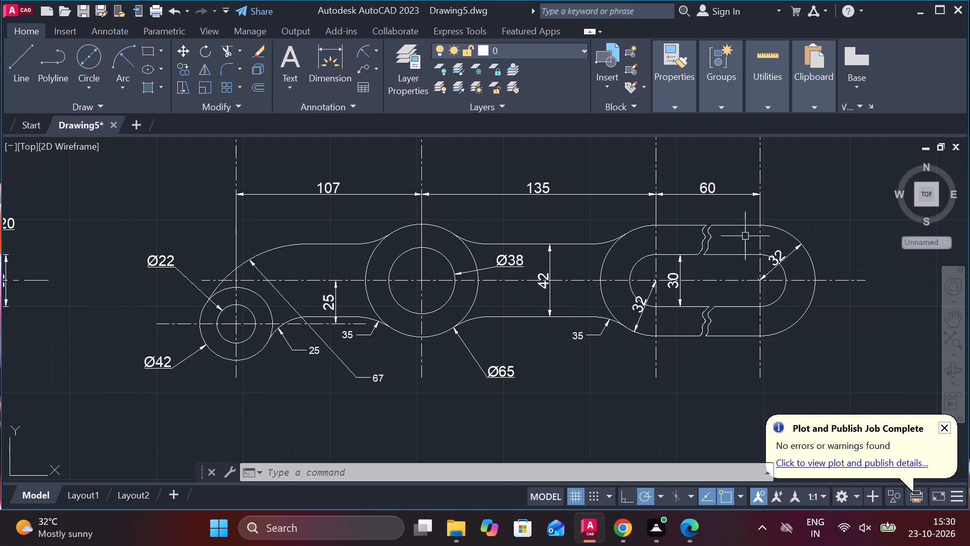
pyautogui.moveTo(695, 384); pyautogui.dragTo(690, 380, button='middle')
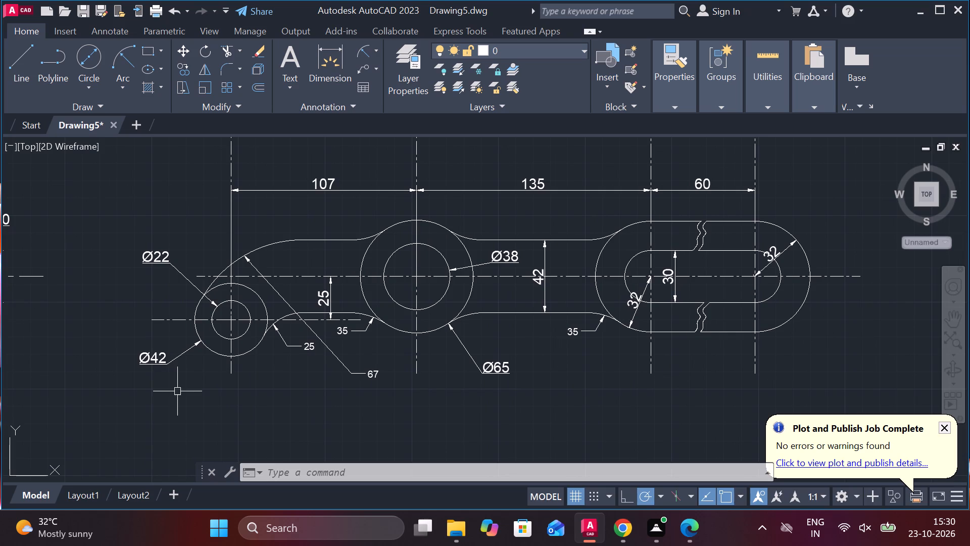
# Erase the 67 leader note on the large upper arc beside the second lever's Ø42 boss.
pyautogui.click(350, 373)
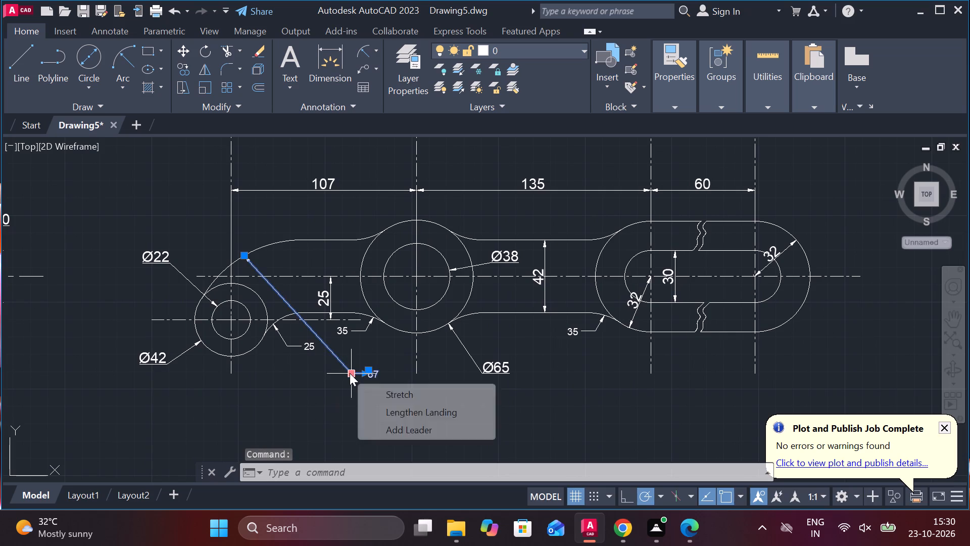
pyautogui.write('e')
pyautogui.press('space')
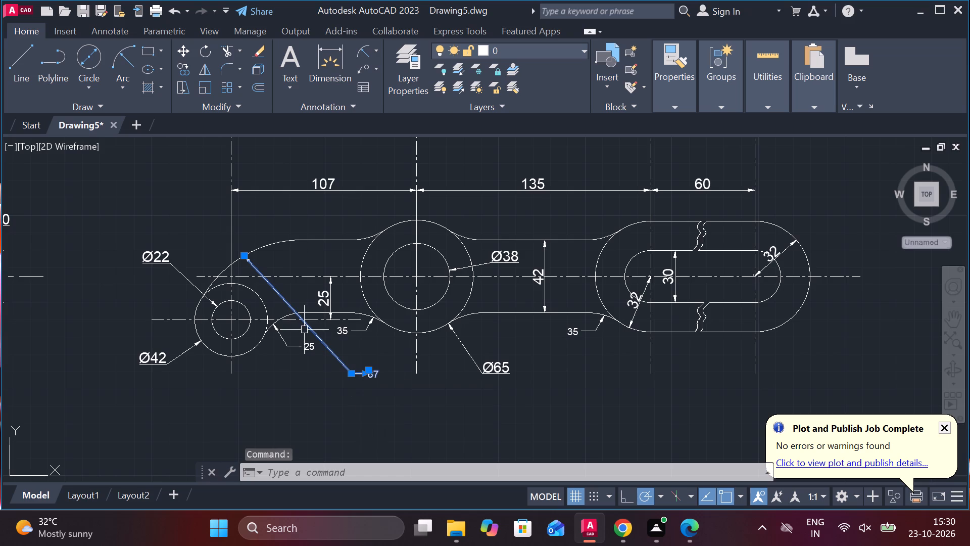
pyautogui.press('e')
pyautogui.press('space')
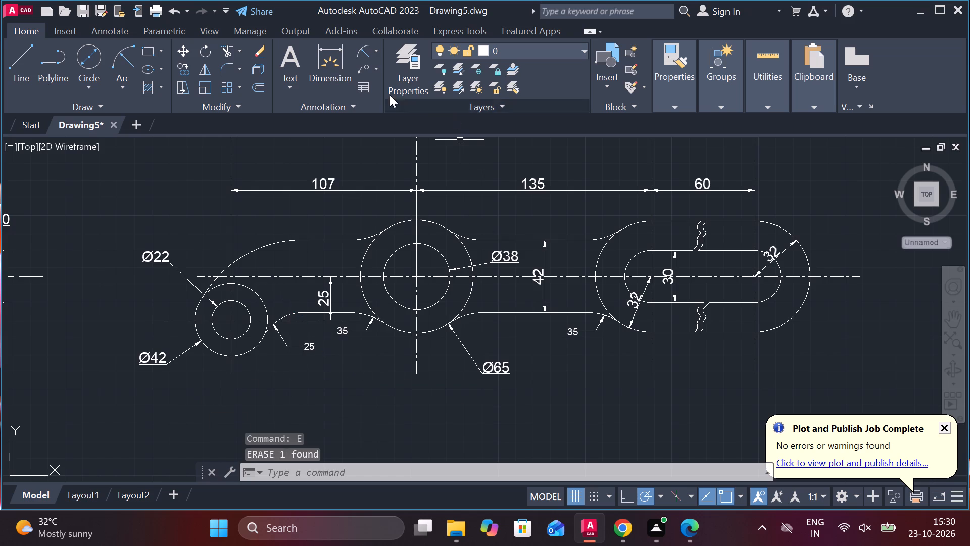
# Add a radius dimension to the second lever's large upper arc, placing its text above the arc.
pyautogui.click(368, 49)
pyautogui.scroll(2, 290, 193)
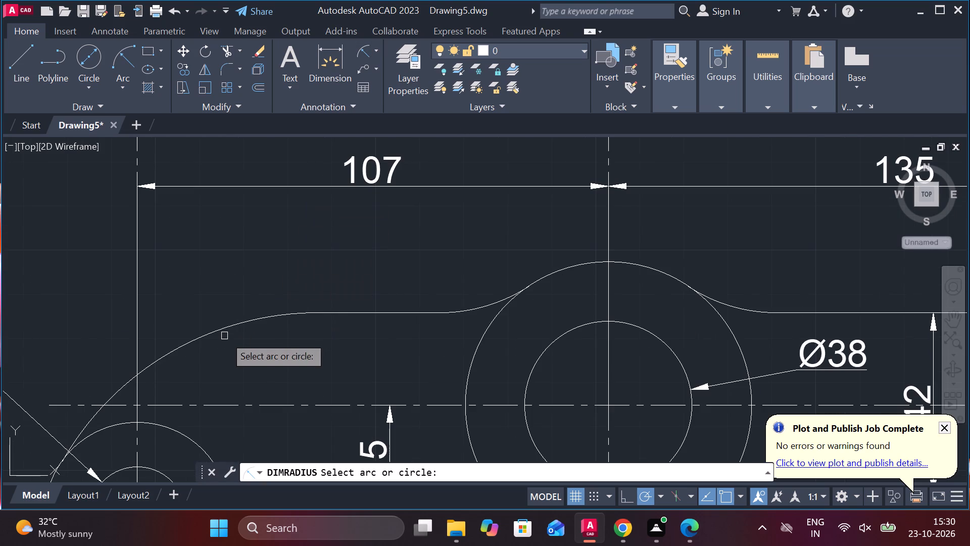
pyautogui.click(220, 325)
pyautogui.click(223, 299)
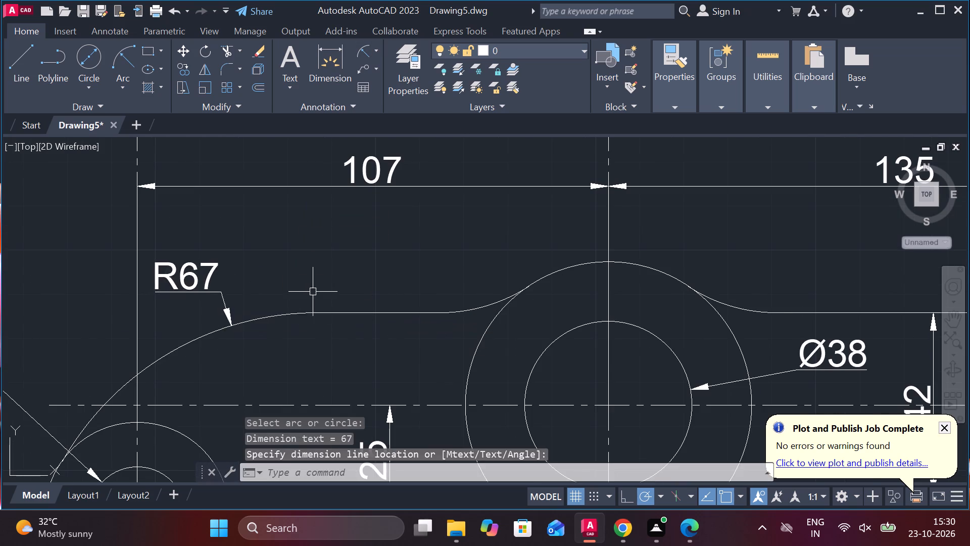
# Erase the 25 and 35 leader notes at the lower fillets between the second lever's Ø42 and Ø65 bosses.
pyautogui.scroll(-1, 323, 292)
pyautogui.scroll(1, 356, 295)
pyautogui.moveTo(349, 297); pyautogui.dragTo(348, 289, button='middle')
pyautogui.scroll(-1, 368, 185)
pyautogui.moveTo(429, 371); pyautogui.dragTo(419, 274, button='middle')
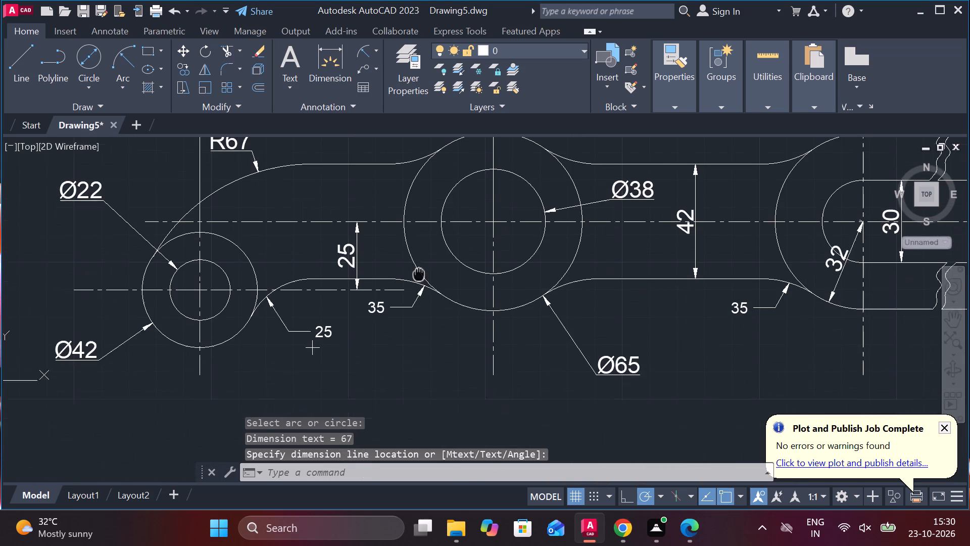
pyautogui.scroll(1, 448, 317)
pyautogui.press('Escape')
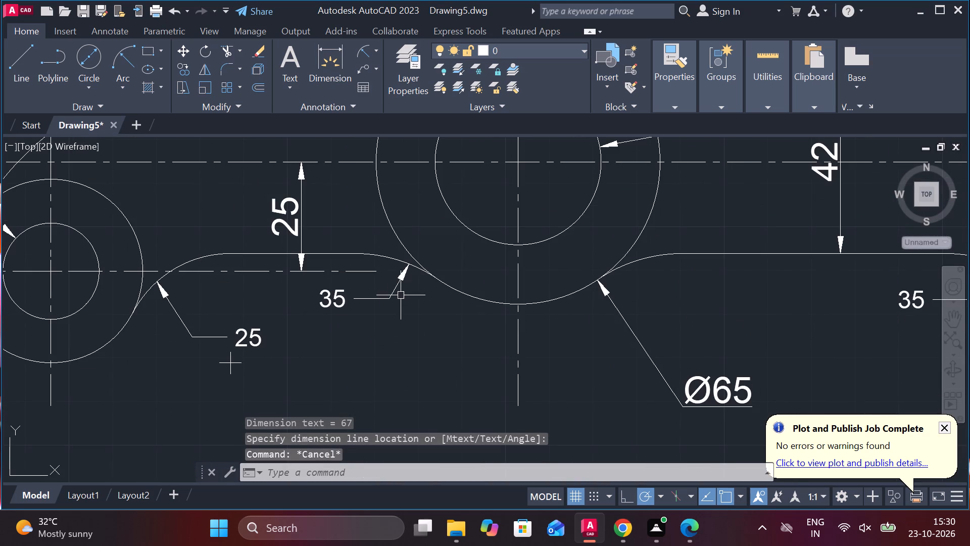
pyautogui.click(391, 294)
pyautogui.click(199, 327)
pyautogui.click(188, 339)
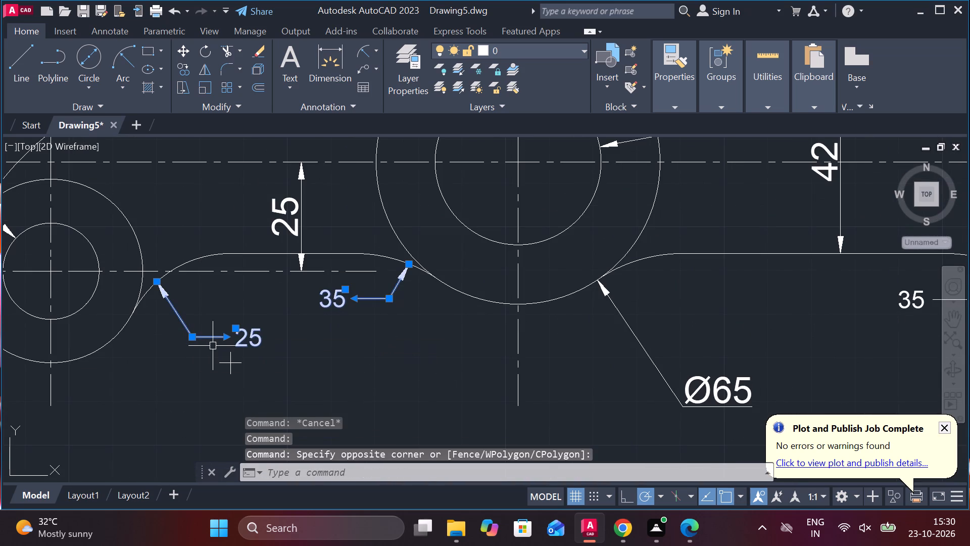
pyautogui.write('e')
pyautogui.press('space')
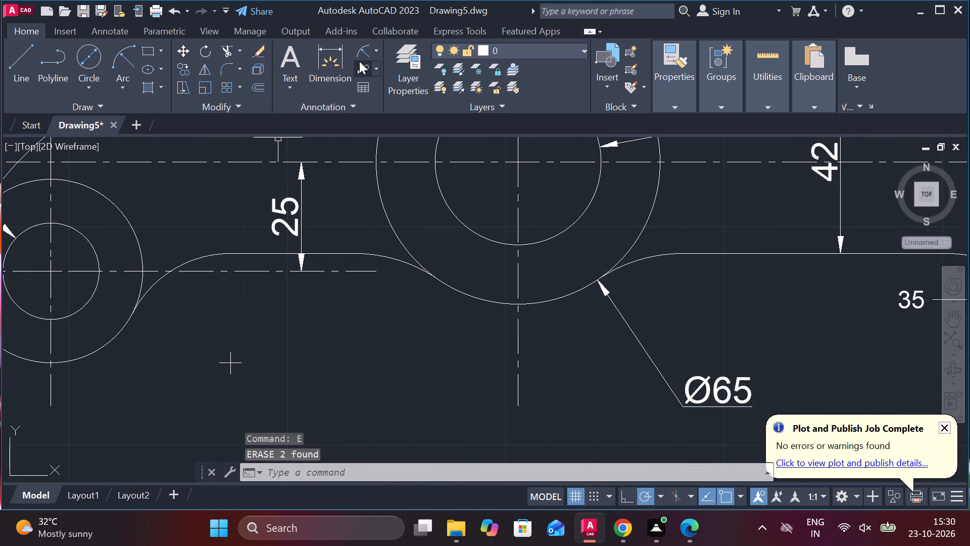
# Add radius dimensions to the two lower fillets between the second lever's Ø42 and Ø65 bosses, placing them below the arcs.
pyautogui.click(364, 56)
pyautogui.click(400, 265)
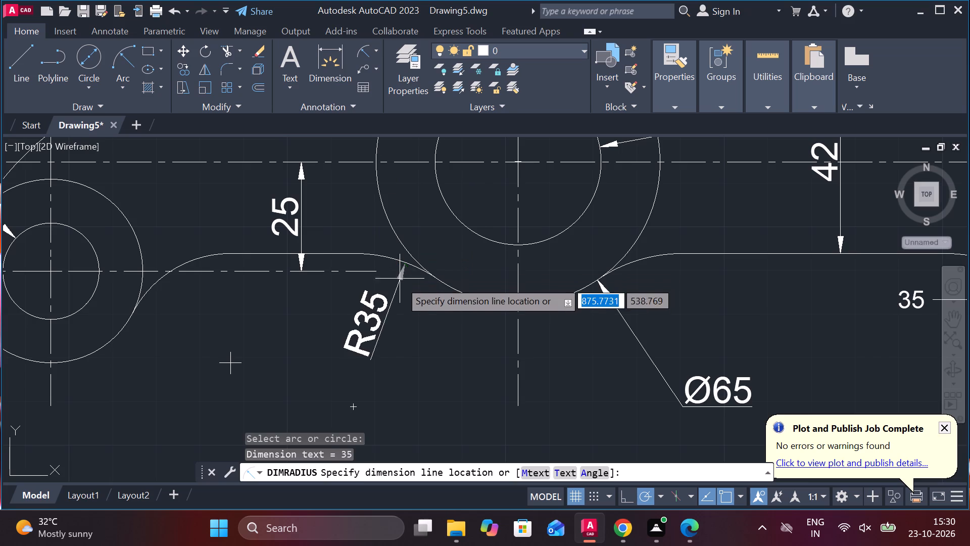
pyautogui.click(400, 286)
pyautogui.press('space')
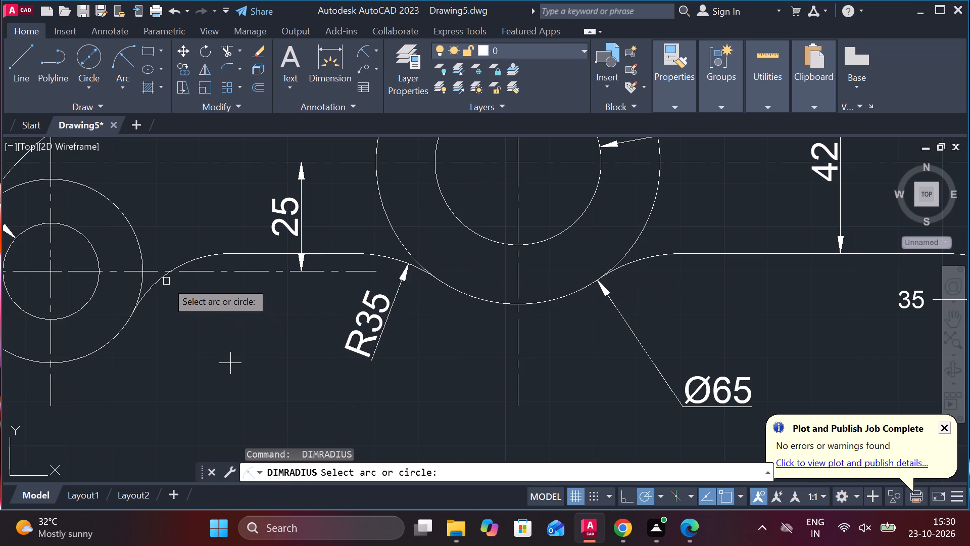
pyautogui.click(164, 279)
pyautogui.click(178, 301)
# Replace the 35 leader note at the lower fillet beside the slotted end with a radius dimension placed below the arc.
pyautogui.moveTo(474, 326); pyautogui.dragTo(425, 317, button='middle')
pyautogui.moveTo(491, 301); pyautogui.dragTo(269, 330, button='middle')
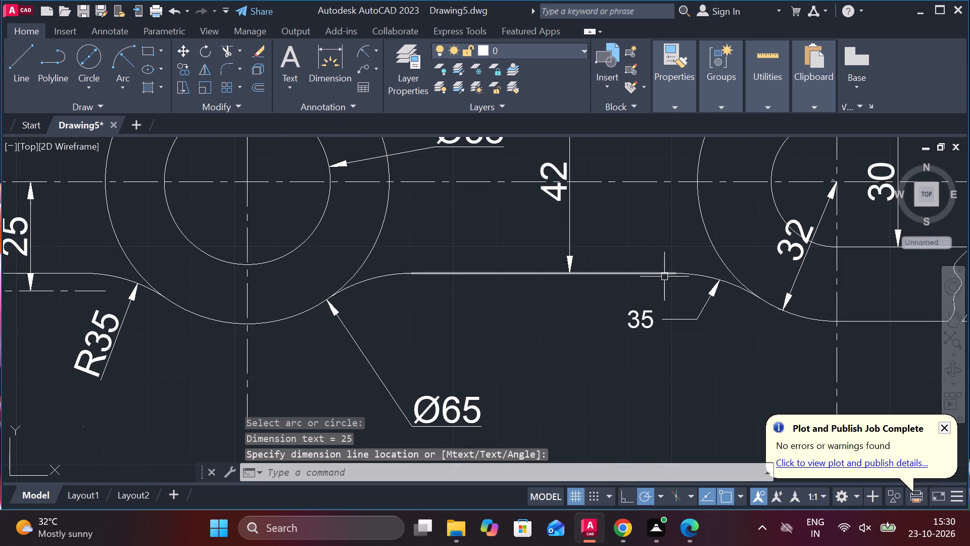
pyautogui.press('Escape')
pyautogui.click(673, 313)
pyautogui.click(666, 336)
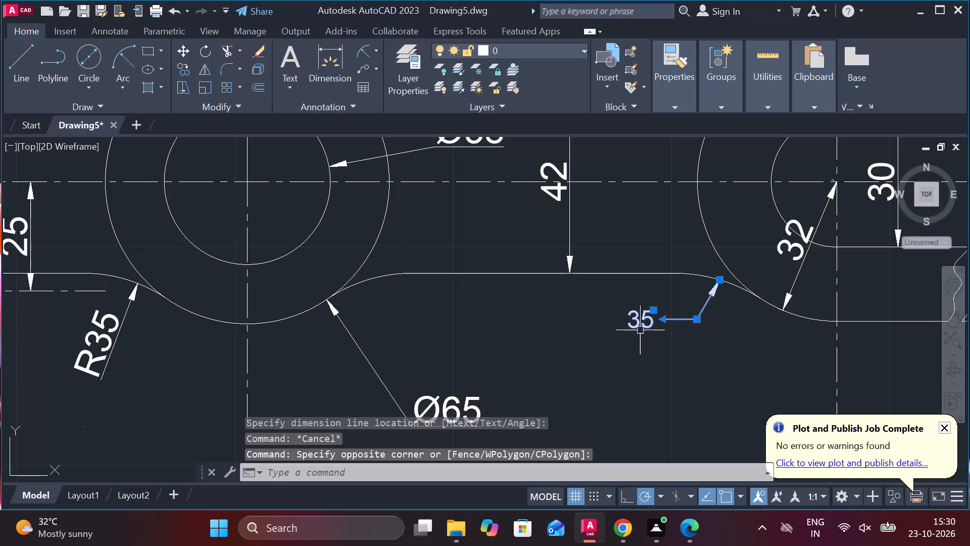
pyautogui.write('e')
pyautogui.press('space')
pyautogui.click(359, 53)
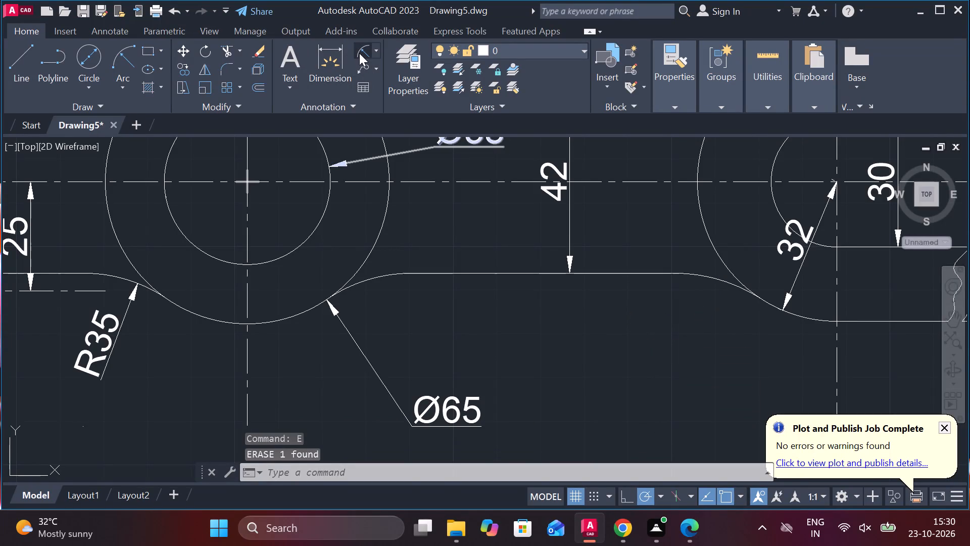
pyautogui.click(737, 291)
pyautogui.click(725, 303)
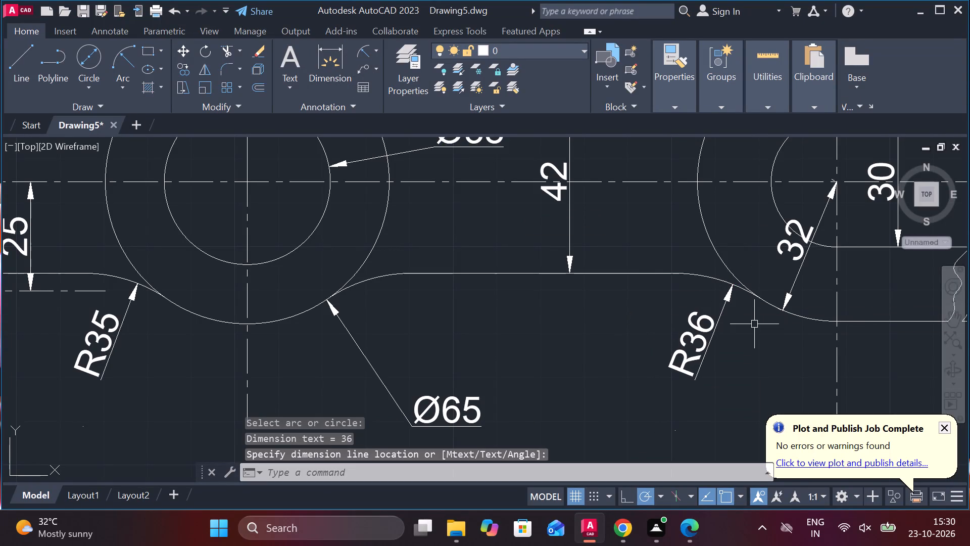
# Move the Ø38 dimension text above the second lever's central boss, just below the 135 dimension line.
pyautogui.scroll(-2, 756, 324)
pyautogui.moveTo(775, 338); pyautogui.dragTo(500, 374, button='middle')
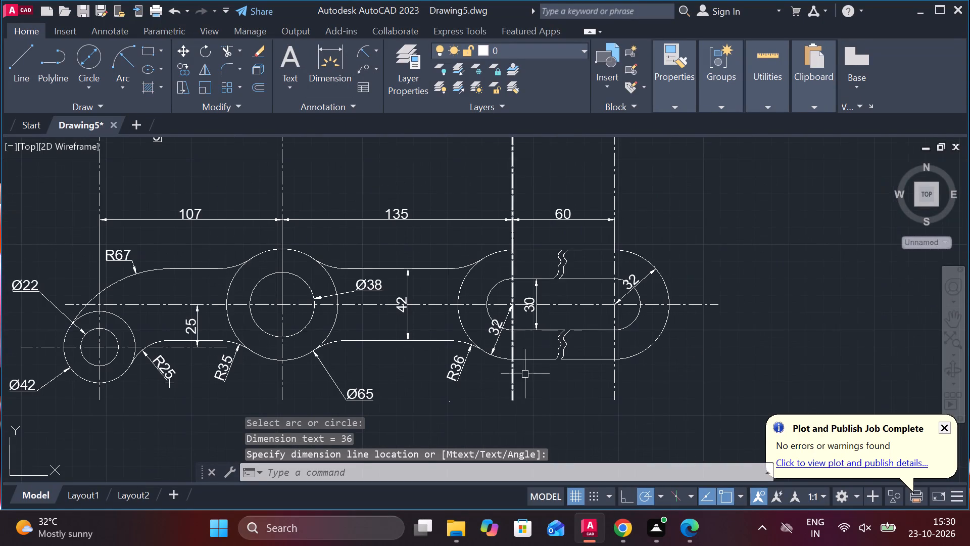
pyautogui.scroll(1, 706, 354)
pyautogui.scroll(-2, 707, 354)
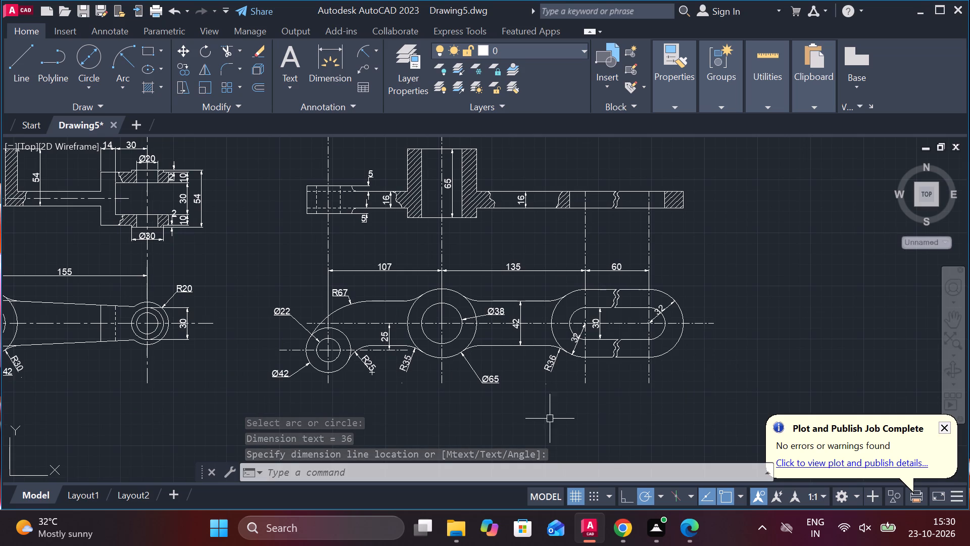
pyautogui.scroll(1, 359, 385)
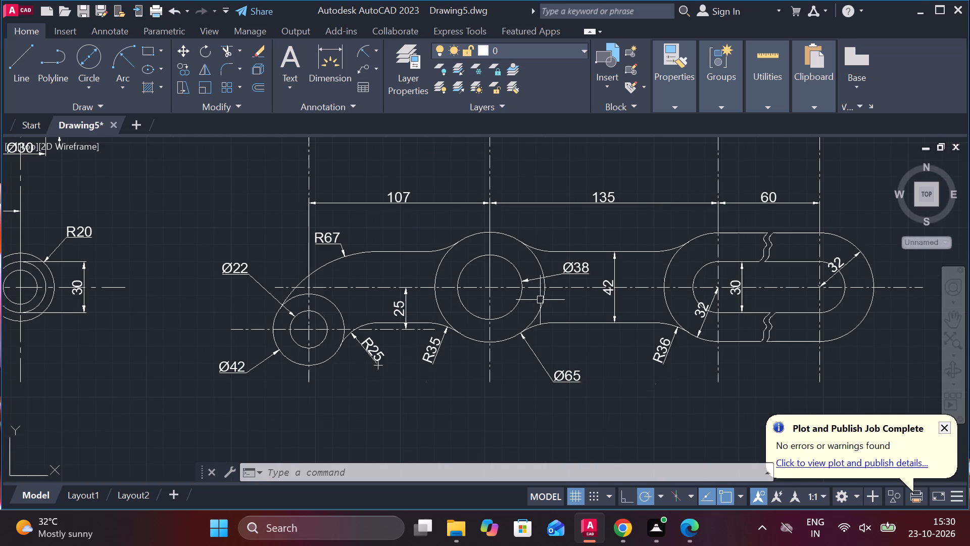
pyautogui.scroll(1, 548, 371)
pyautogui.press('Escape')
pyautogui.click(576, 212)
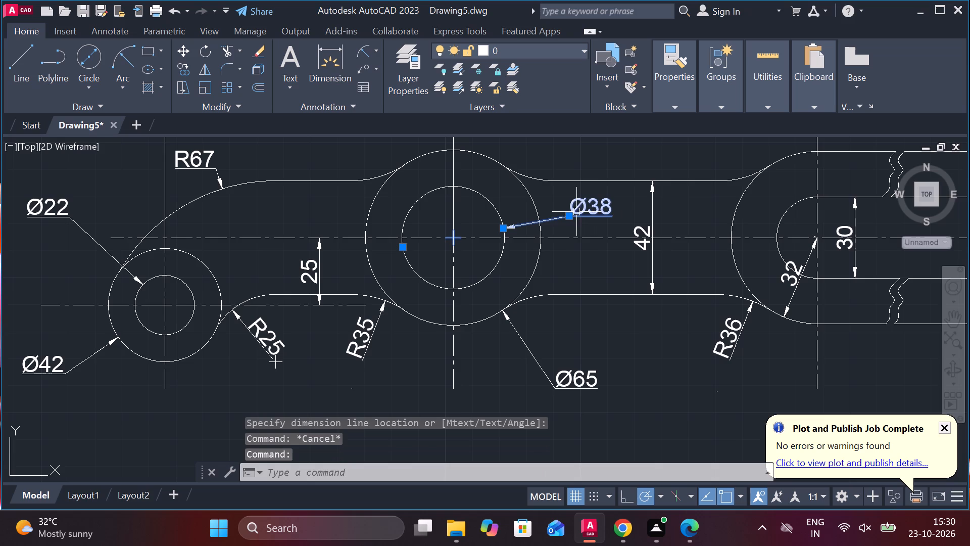
pyautogui.click(572, 217)
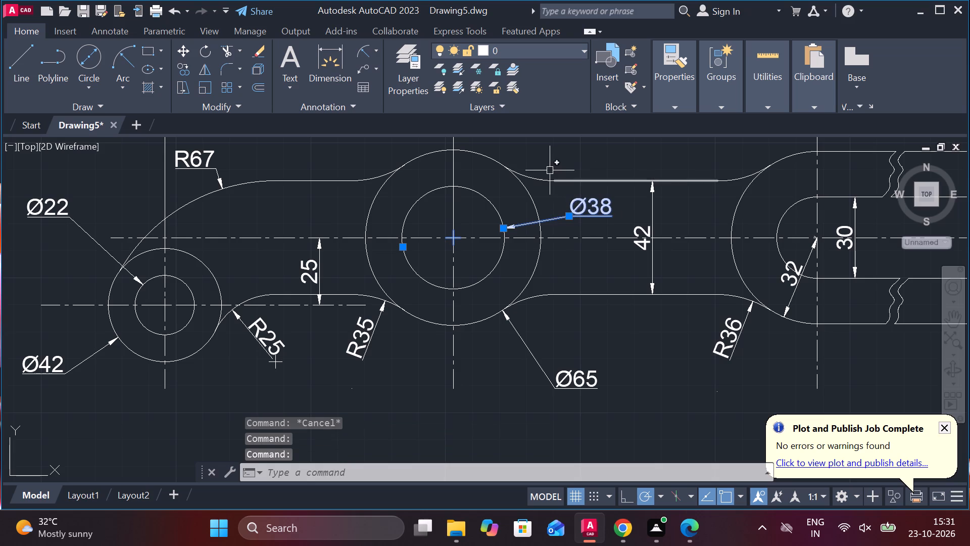
pyautogui.click(569, 217)
pyautogui.moveTo(534, 155); pyautogui.dragTo(465, 240, button='middle')
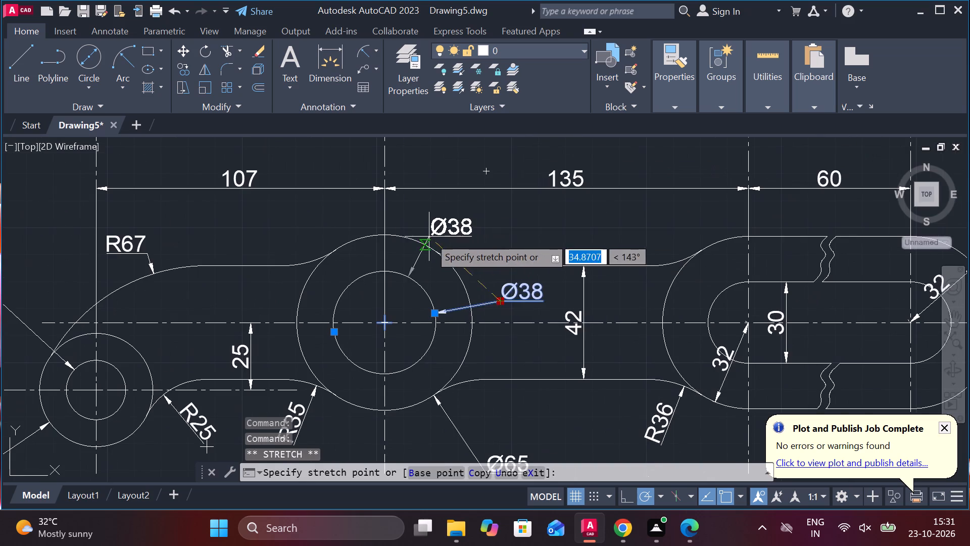
pyautogui.click(436, 225)
pyautogui.press('Escape')
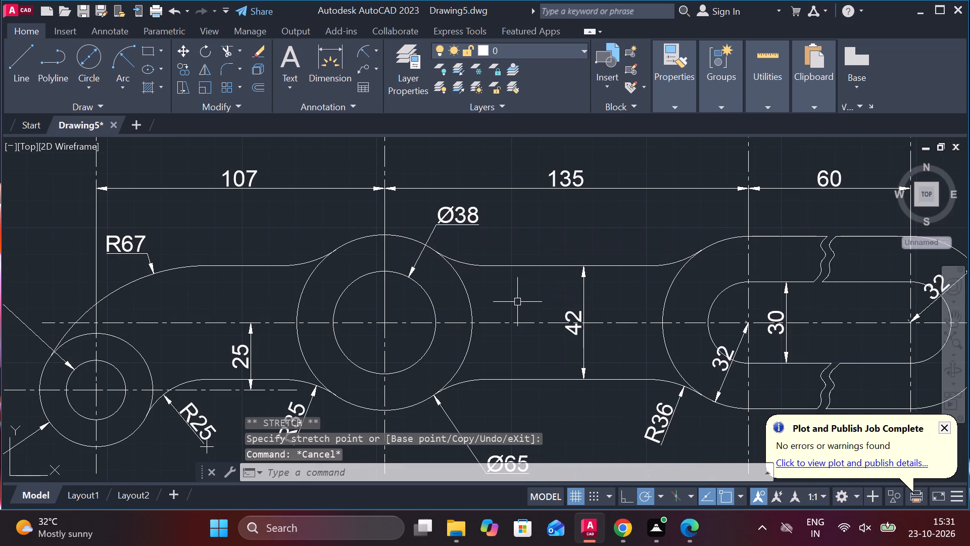
# Trim the slotted end's outer arc where it crosses the arm, between the upper and lower fillets.
pyautogui.moveTo(581, 342); pyautogui.dragTo(510, 323, button='middle')
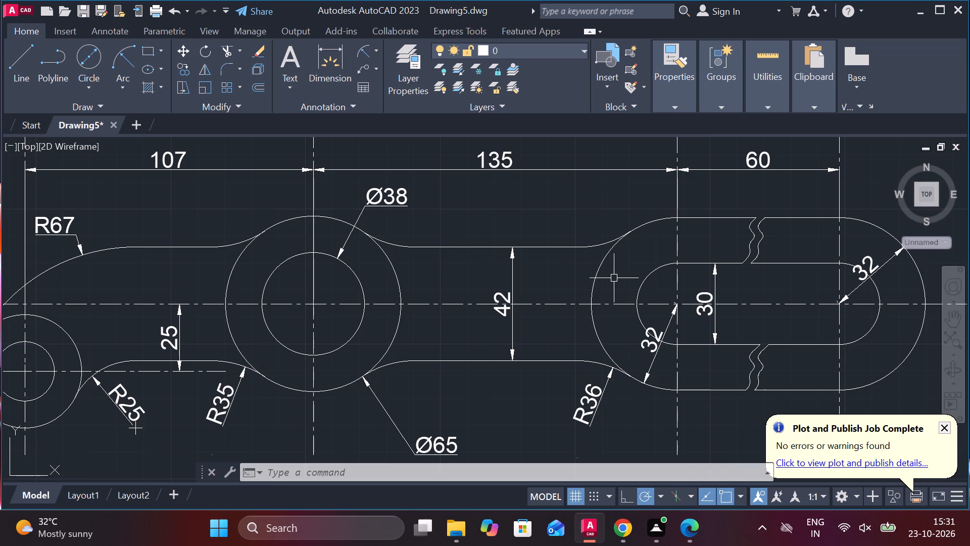
pyautogui.write('tr')
pyautogui.press('space')
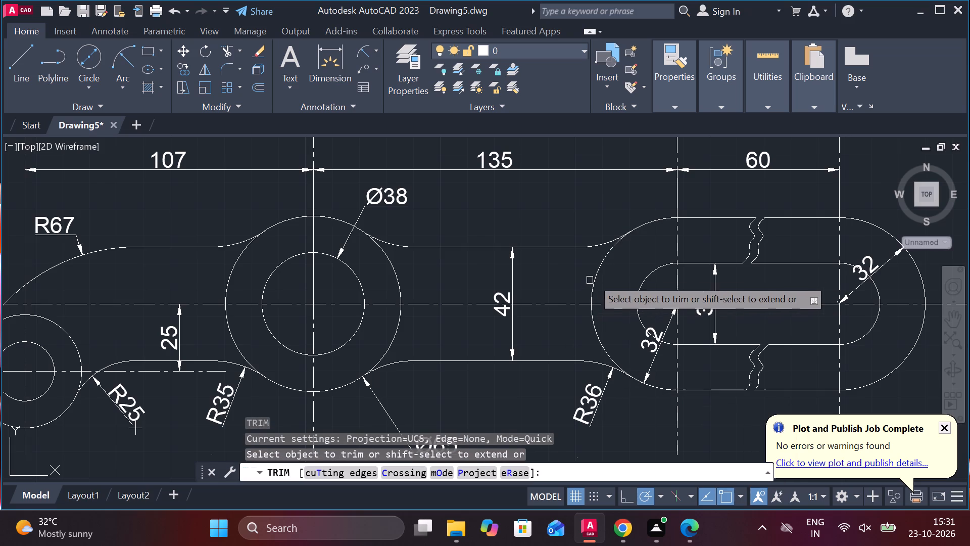
pyautogui.click(599, 271)
pyautogui.click(598, 334)
pyautogui.scroll(-1, 602, 344)
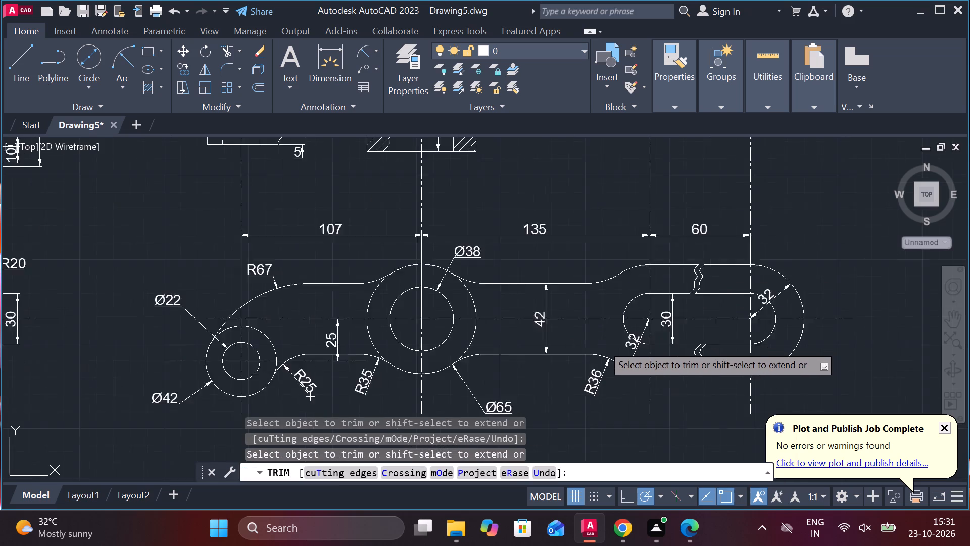
pyautogui.scroll(-1, 602, 344)
pyautogui.moveTo(740, 367); pyautogui.dragTo(731, 367, button='middle')
pyautogui.scroll(2, 720, 366)
pyautogui.moveTo(721, 366); pyautogui.dragTo(720, 353, button='middle')
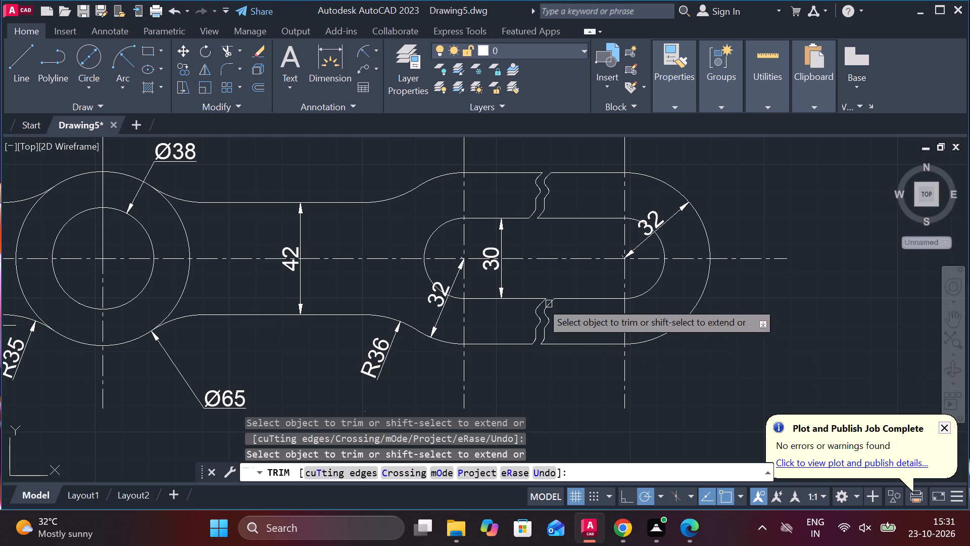
pyautogui.press('`')
pyautogui.press('Escape')
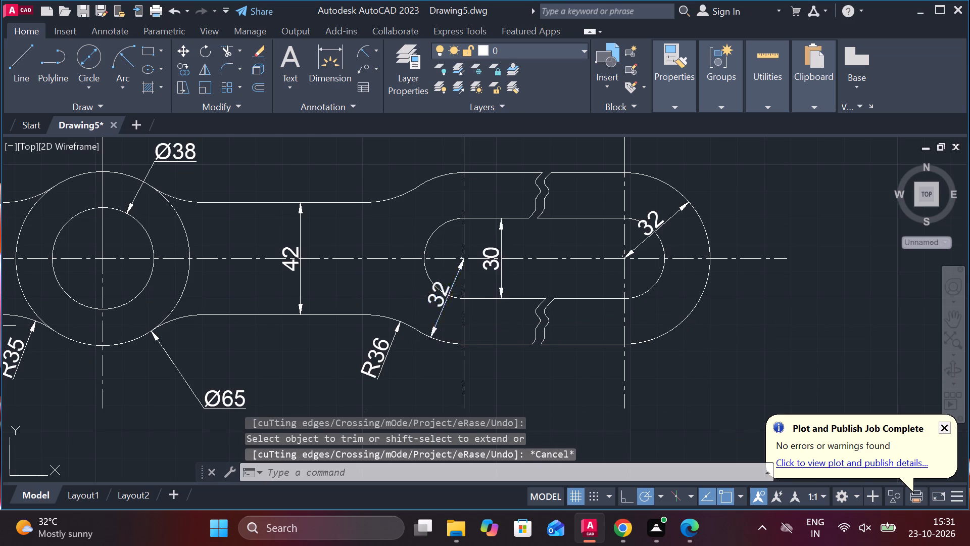
# Replace the plain 32 dimension on the slotted end's lower arc near the arm with a radius dimension placed below the outline.
pyautogui.click(439, 292)
pyautogui.write('e')
pyautogui.press('space')
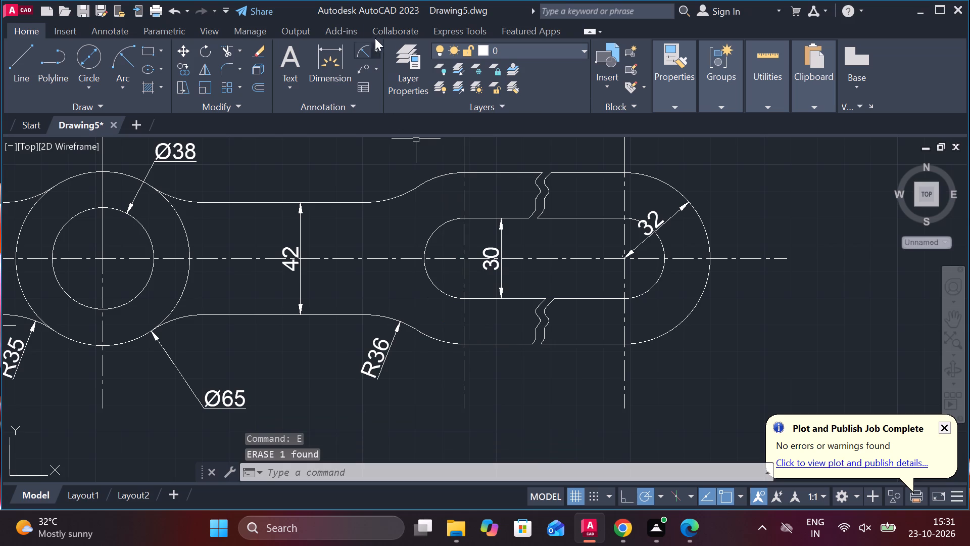
pyautogui.click(364, 45)
pyautogui.click(436, 337)
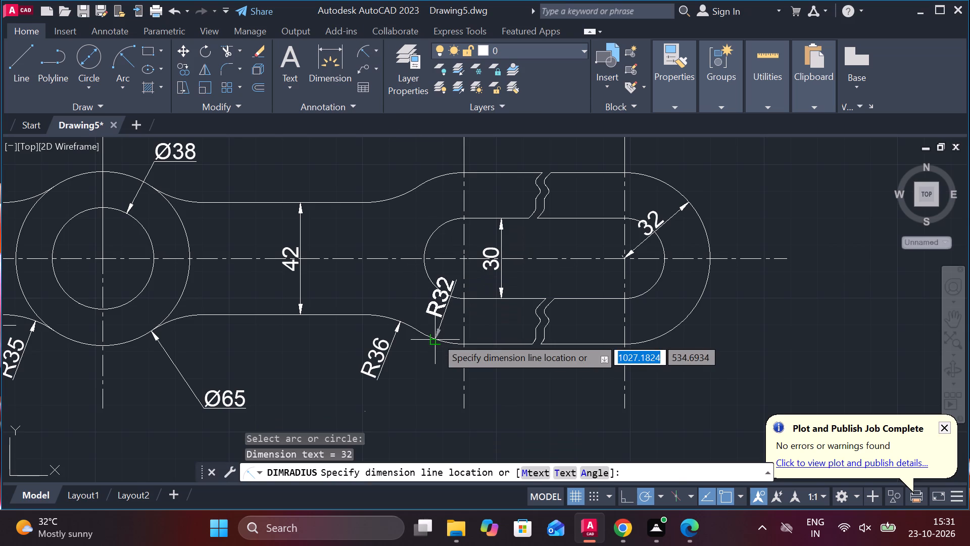
pyautogui.scroll(3, 436, 337)
pyautogui.moveTo(432, 400); pyautogui.dragTo(435, 397, button='middle')
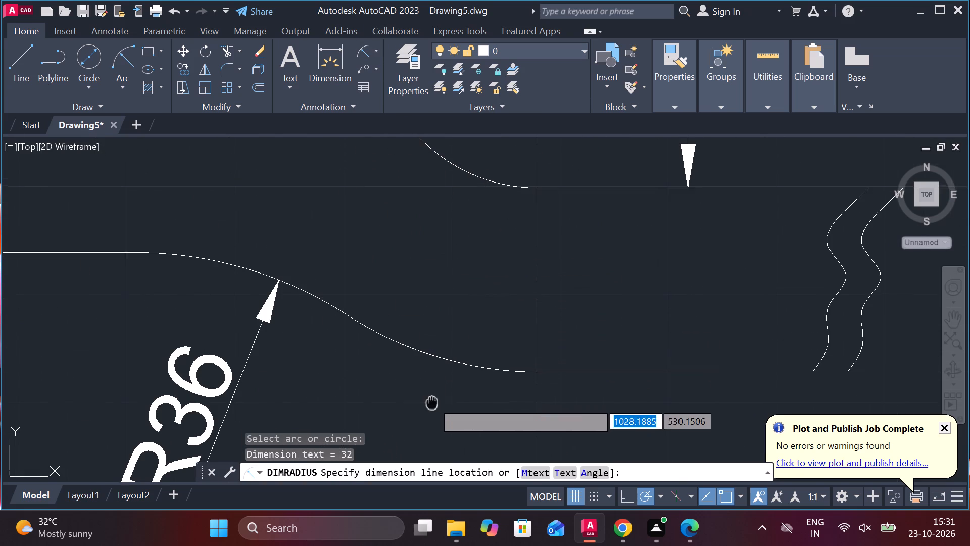
pyautogui.moveTo(435, 397); pyautogui.dragTo(448, 297, button='middle')
pyautogui.click(470, 347)
pyautogui.scroll(-2, 567, 368)
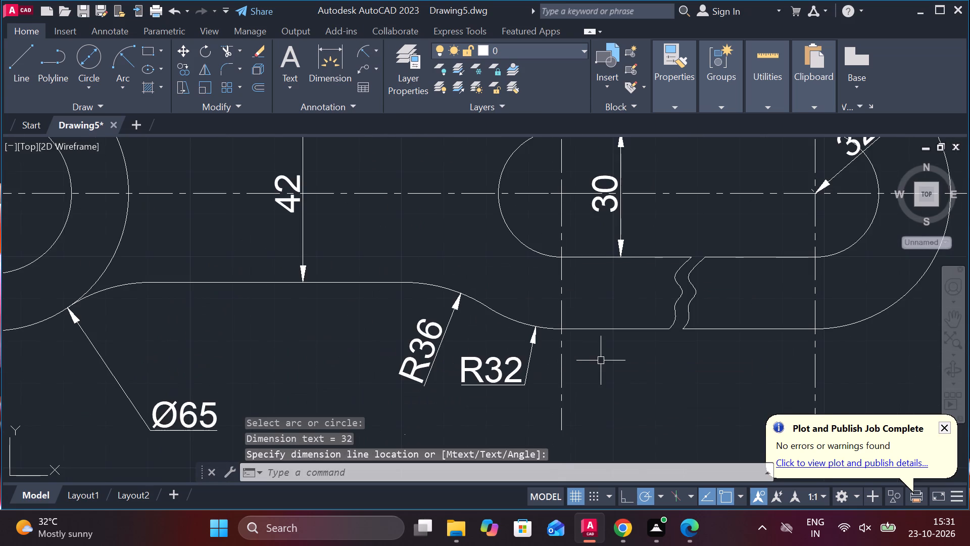
# Replace the plain 32 dimension on the slotted end's rounded outer end with a radius dimension placed outside the upper arc.
pyautogui.scroll(-2, 604, 360)
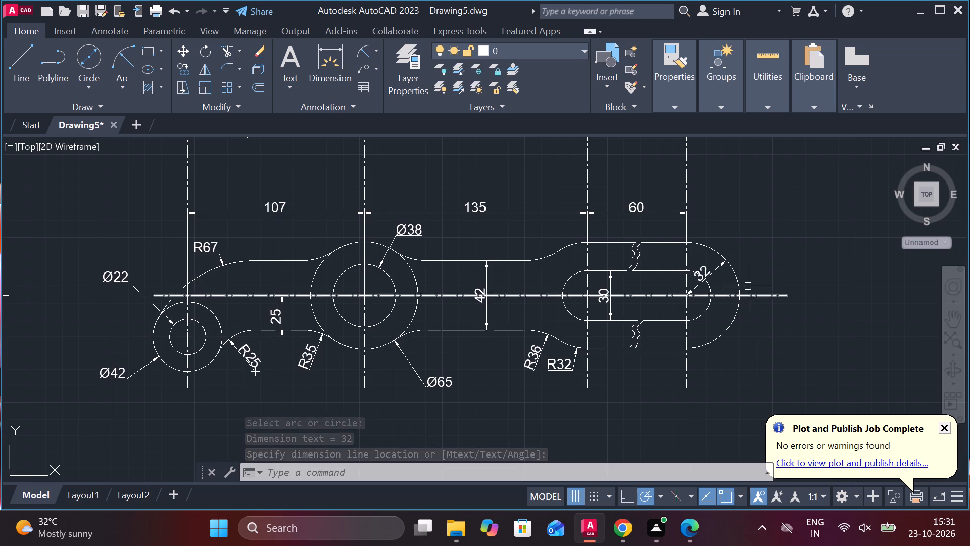
pyautogui.click(718, 274)
pyautogui.write('e')
pyautogui.press('space')
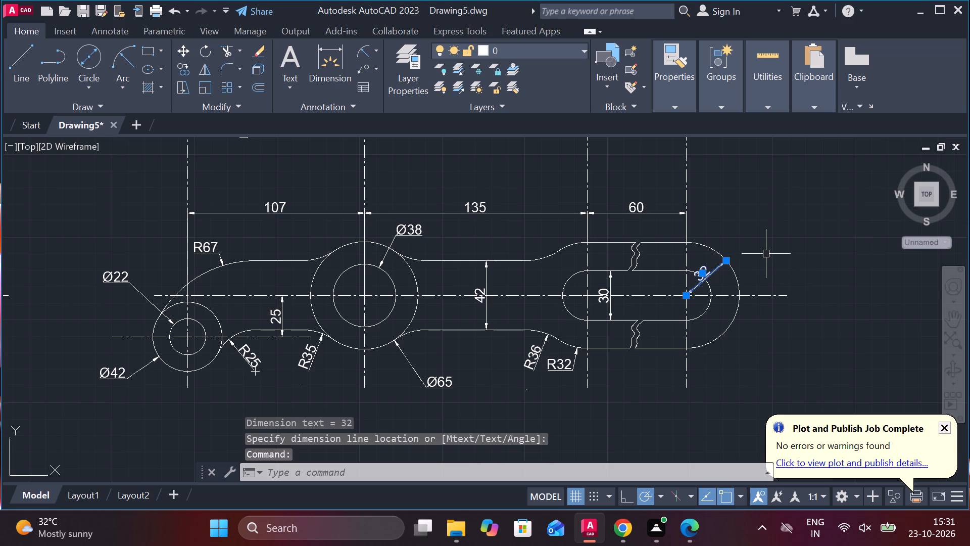
pyautogui.click(356, 55)
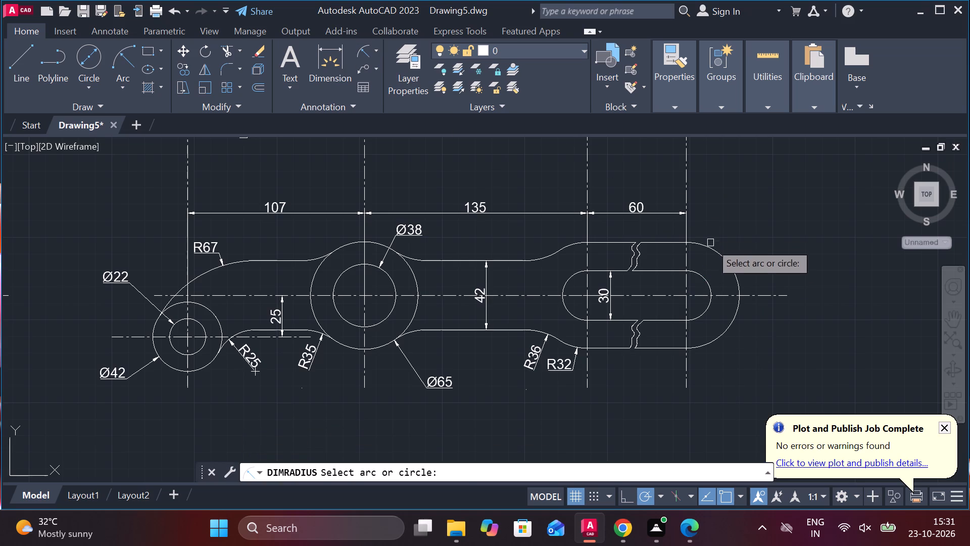
pyautogui.click(716, 250)
pyautogui.click(740, 244)
pyautogui.moveTo(762, 326); pyautogui.dragTo(727, 319, button='middle')
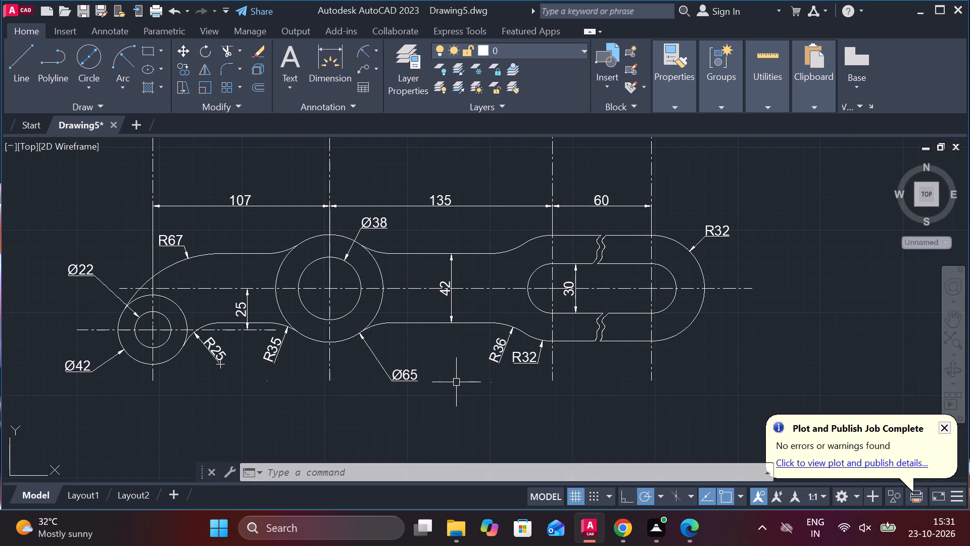
# Check the views and dimensions of both lever drawings.
pyautogui.scroll(-2, 456, 381)
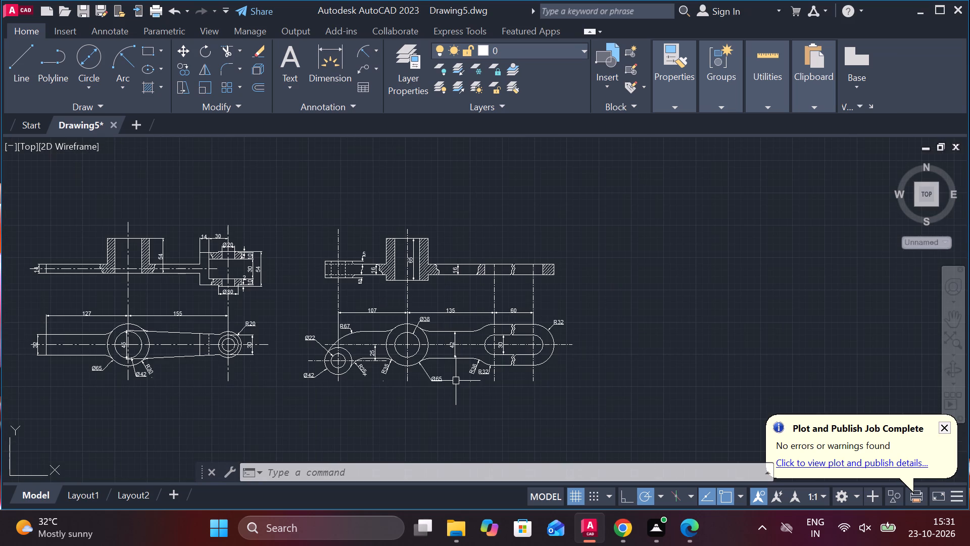
pyautogui.scroll(1, 282, 381)
pyautogui.moveTo(302, 383); pyautogui.dragTo(593, 353, button='middle')
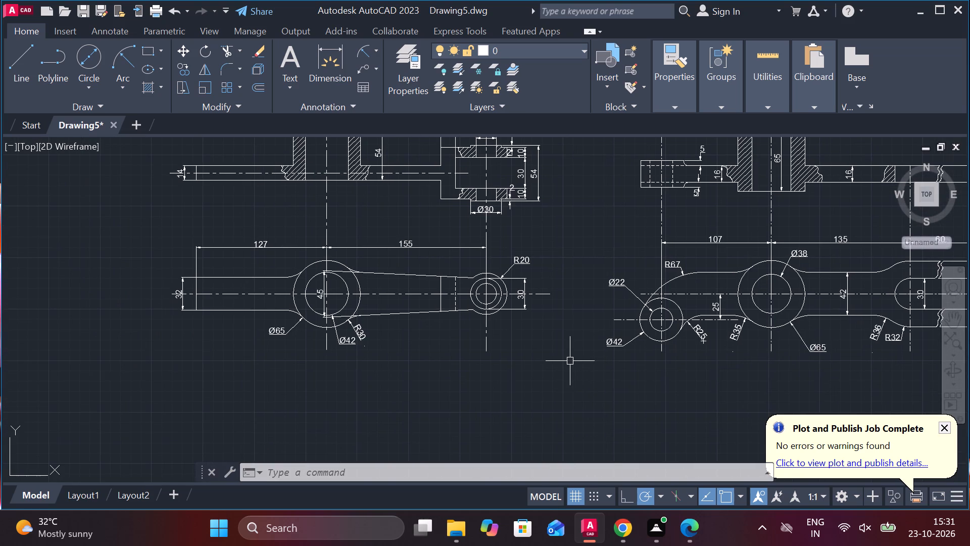
pyautogui.moveTo(563, 361); pyautogui.dragTo(519, 366, button='middle')
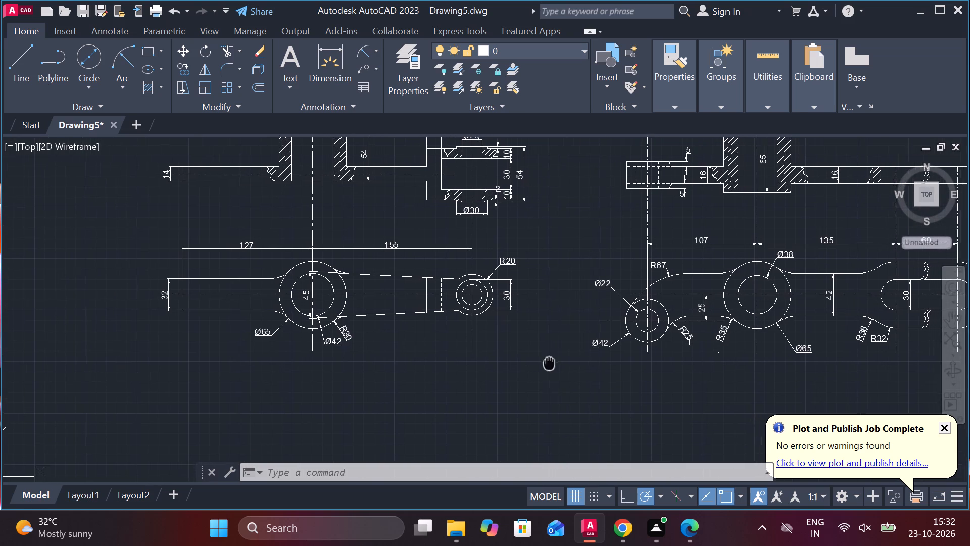
pyautogui.moveTo(519, 366); pyautogui.dragTo(517, 367, button='middle')
pyautogui.scroll(-2, 484, 362)
pyautogui.scroll(1, 484, 362)
pyautogui.scroll(1, 405, 374)
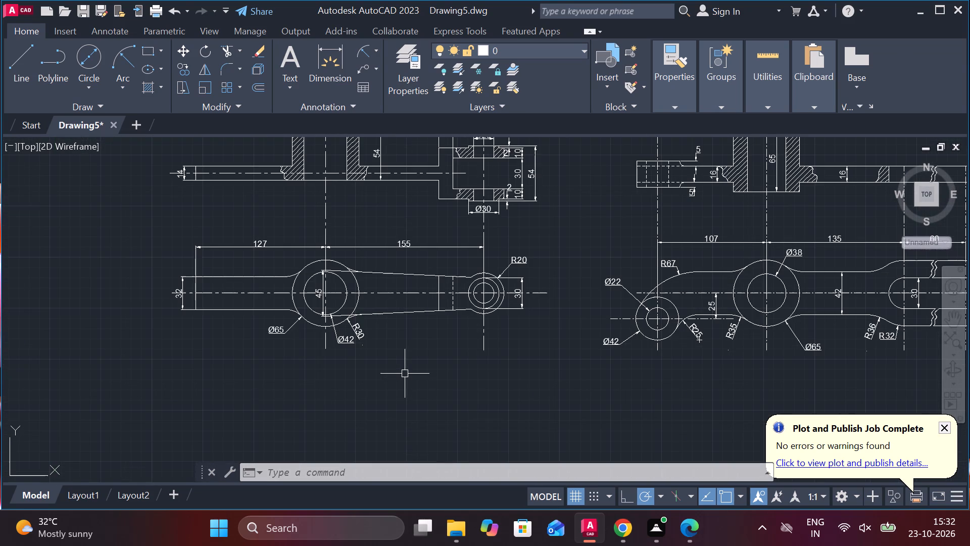
pyautogui.middleClick(444, 374)
pyautogui.scroll(-1, 445, 374)
pyautogui.press('Escape')
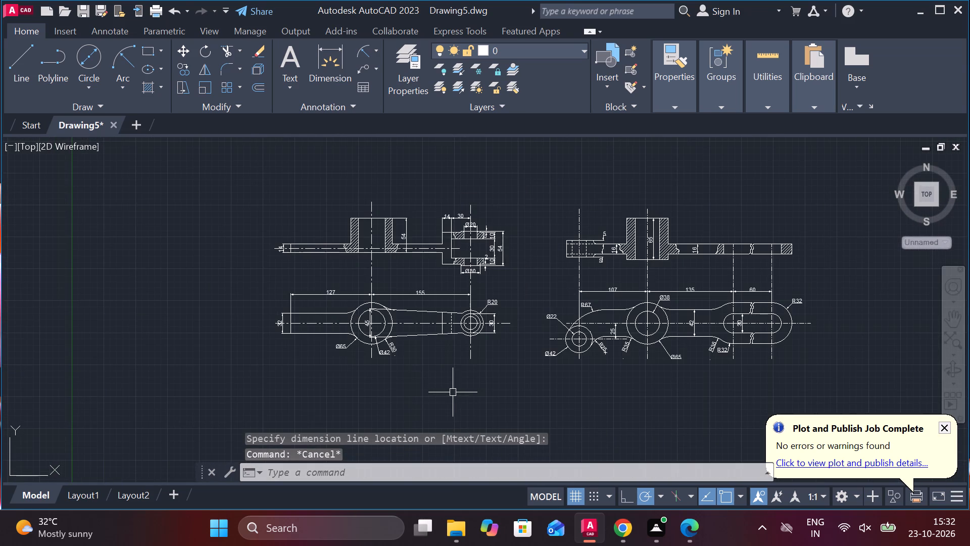
# Add the multiline text note SCALE 1:2 at text height 13 below the first lever's top view, narrowing its frame to fit.
pyautogui.scroll(1, 453, 392)
pyautogui.write('mt')
pyautogui.press('Return')
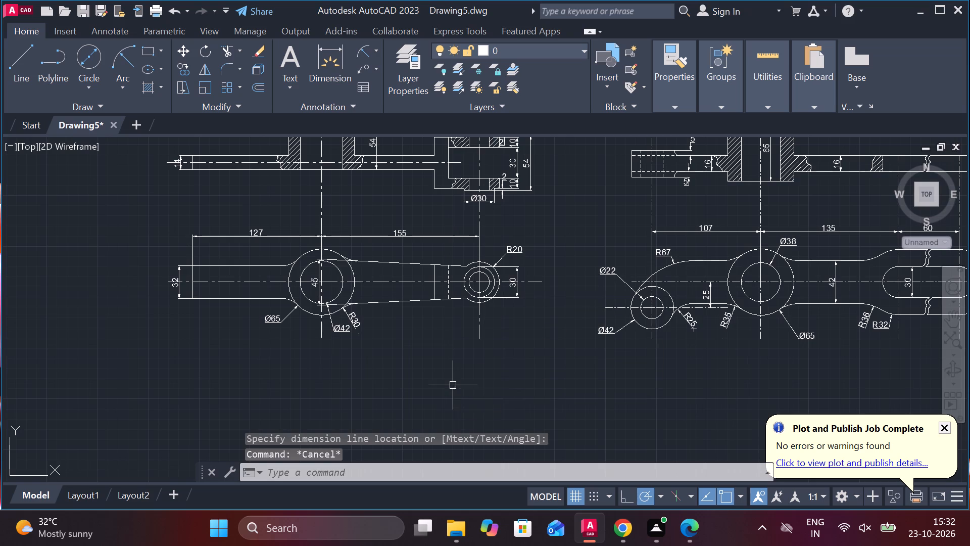
pyautogui.click(384, 369)
pyautogui.click(530, 399)
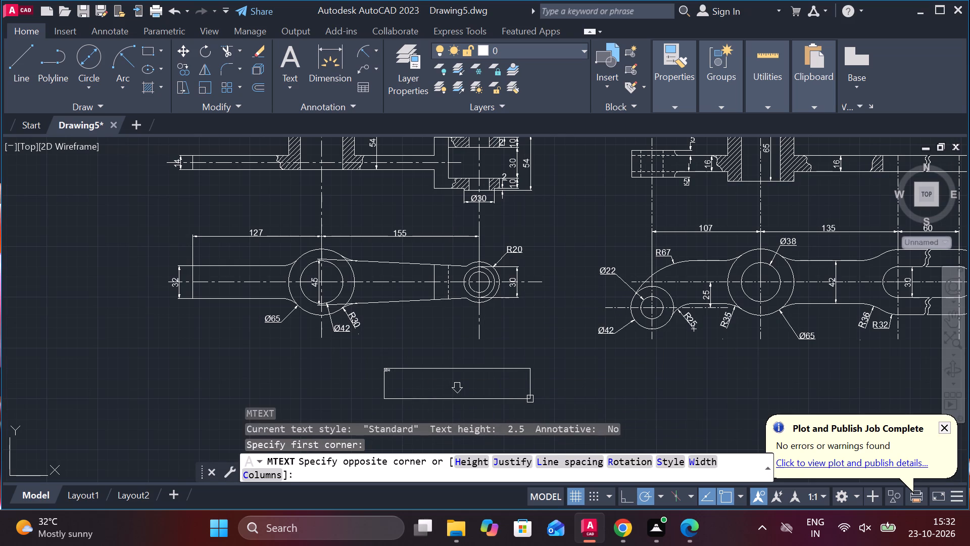
pyautogui.click(107, 69)
pyautogui.write('13')
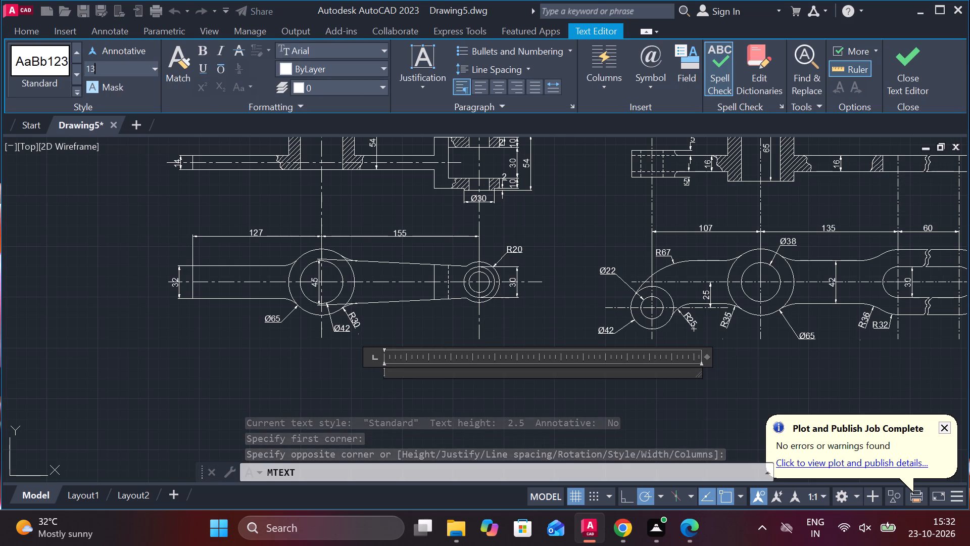
pyautogui.press('Return')
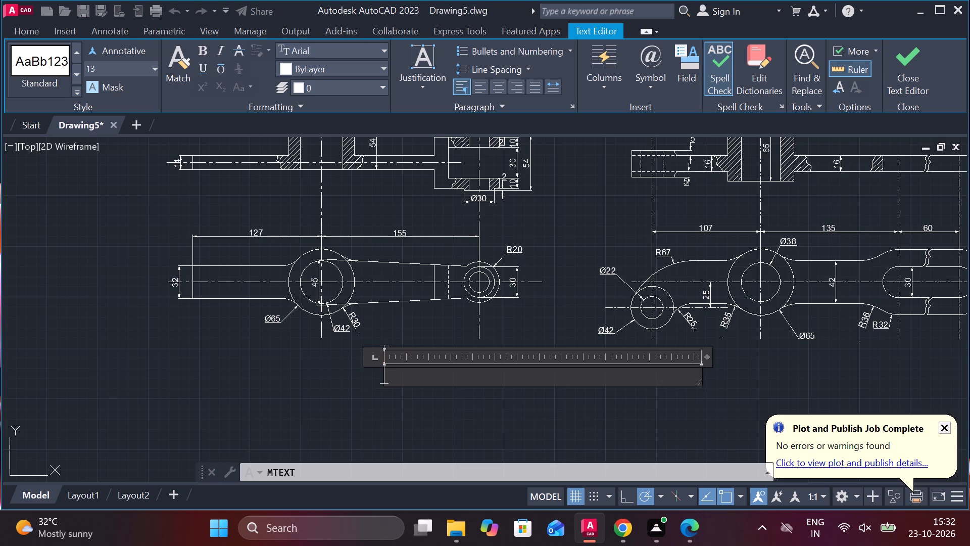
pyautogui.write('SCAL')
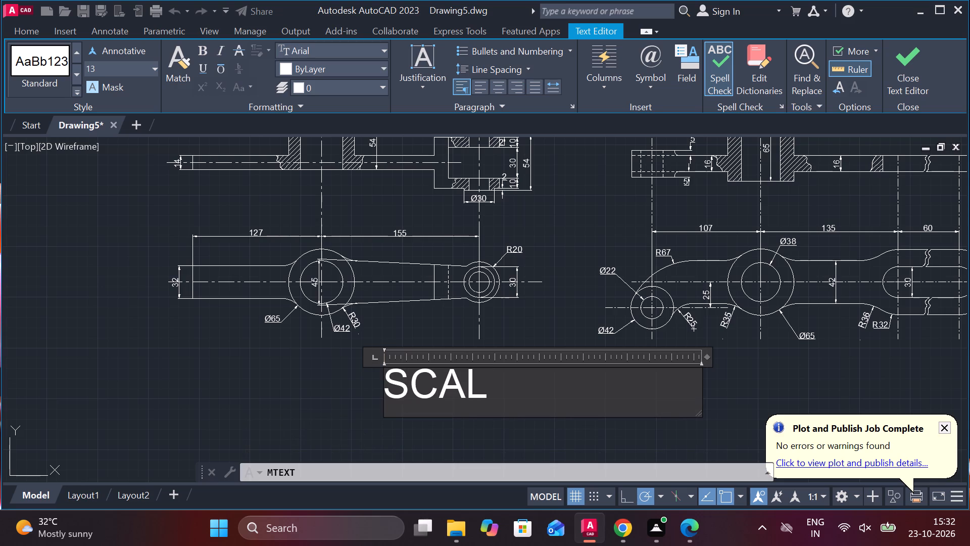
pyautogui.write('E 1')
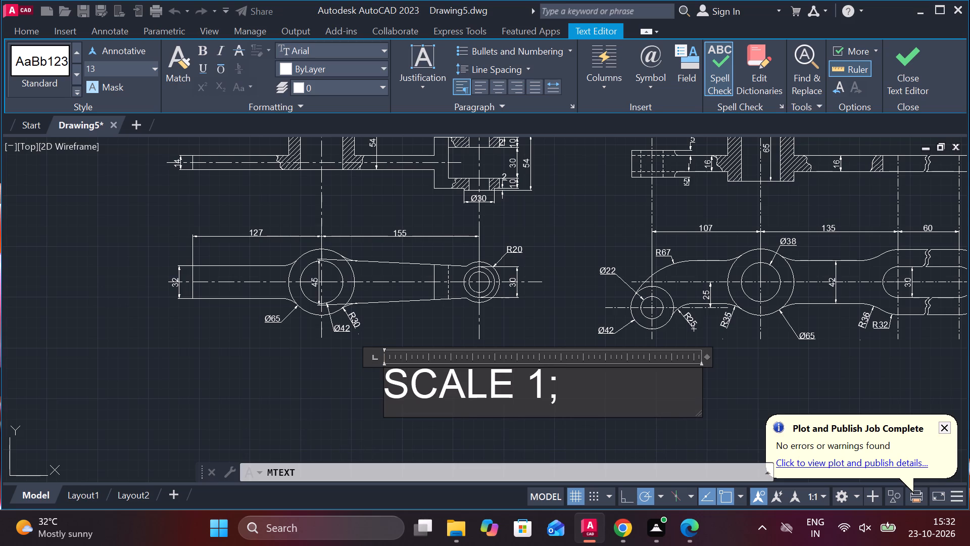
pyautogui.press('BackSpace')
pyautogui.hotkey('shift', ':')
pyautogui.press('2')
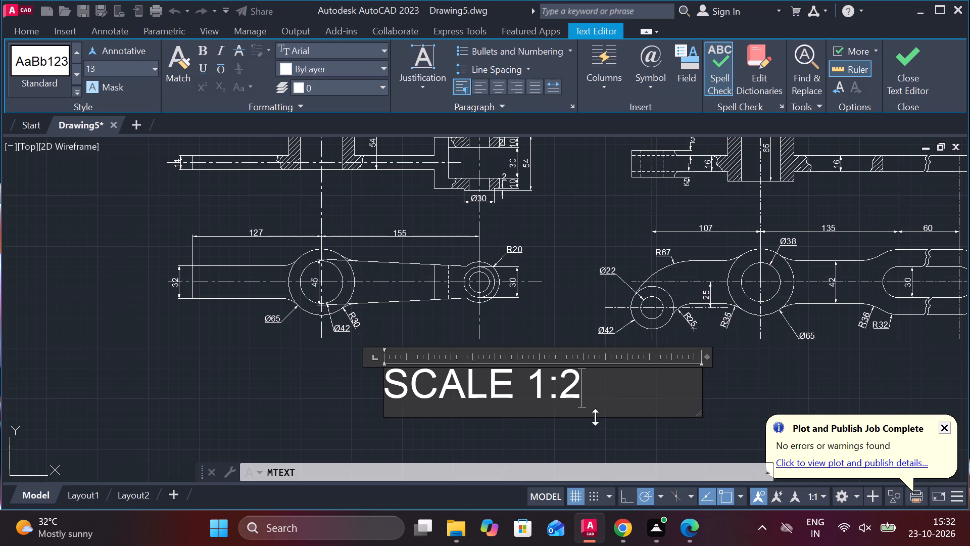
pyautogui.moveTo(701, 391); pyautogui.dragTo(585, 395)
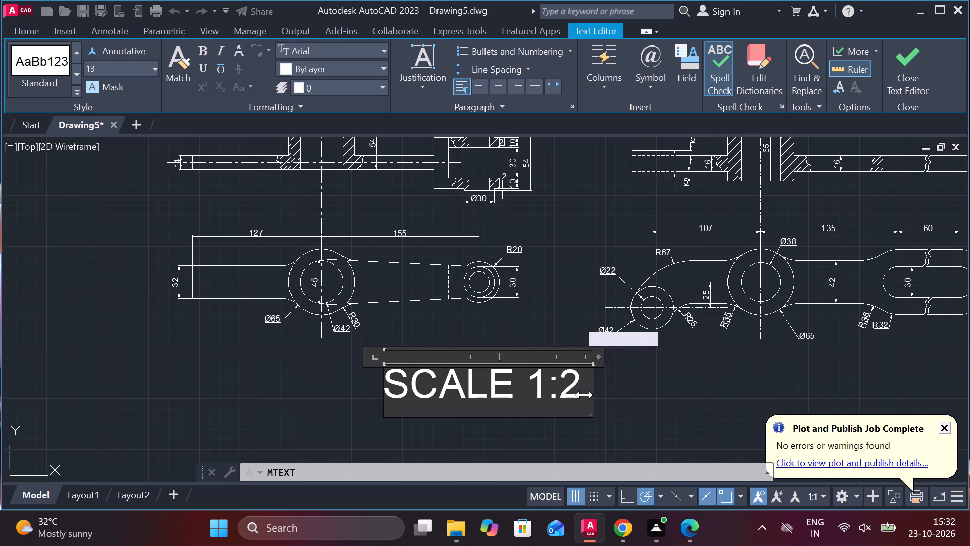
pyautogui.moveTo(585, 395); pyautogui.dragTo(583, 395)
pyautogui.click(894, 82)
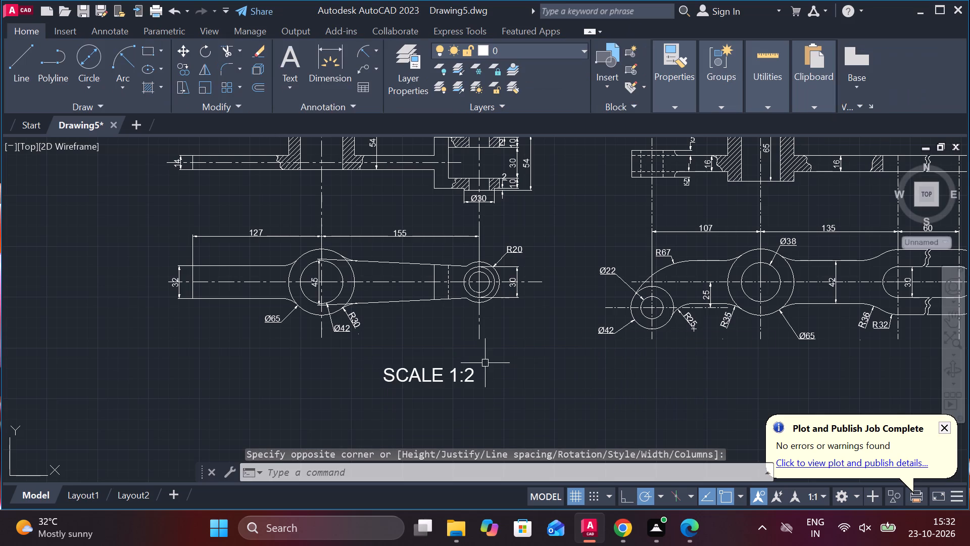
# Move the SCALE 1:2 note about 191 units straight left, beneath the start of the first lever's plain arm.
pyautogui.scroll(-1, 485, 363)
pyautogui.scroll(1, 511, 393)
pyautogui.click(410, 364)
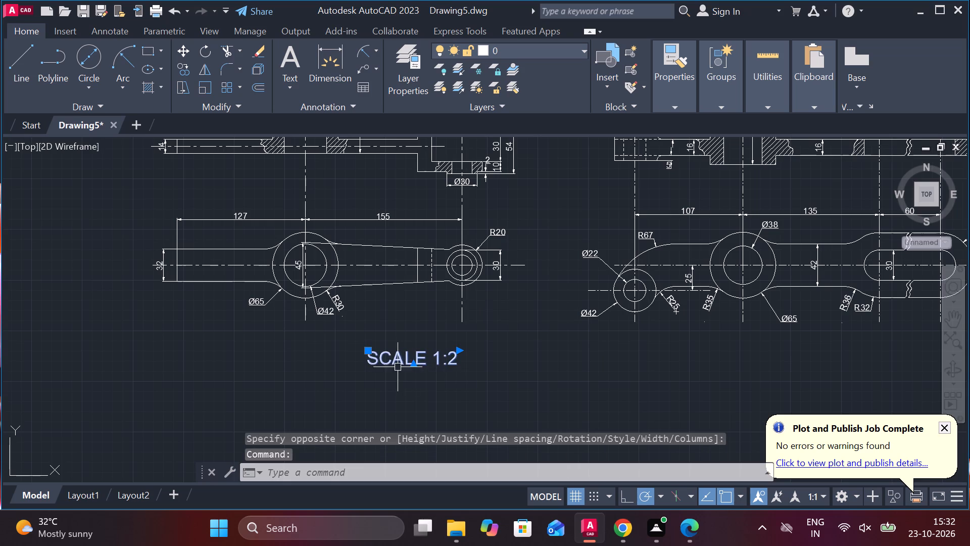
pyautogui.click(366, 354)
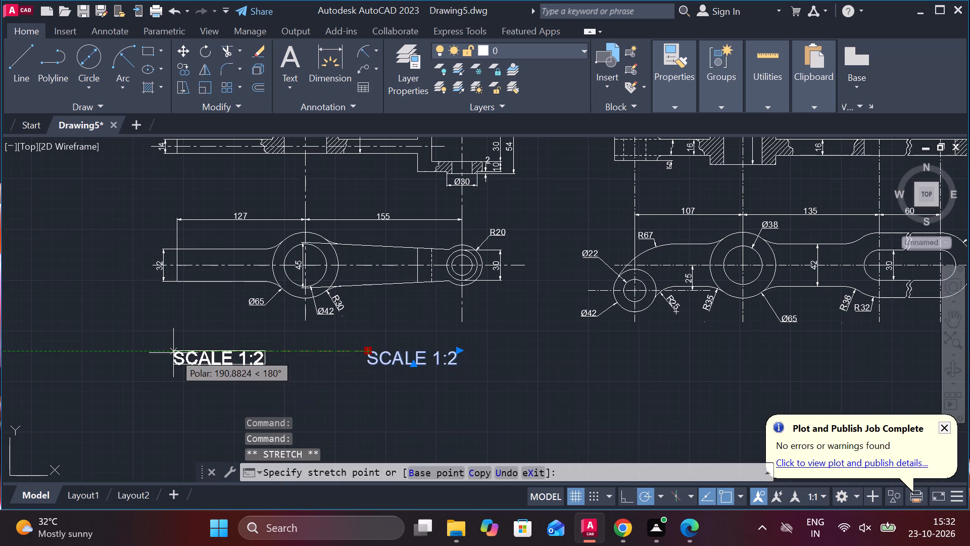
pyautogui.click(173, 353)
pyautogui.press('Escape')
pyautogui.scroll(-2, 426, 360)
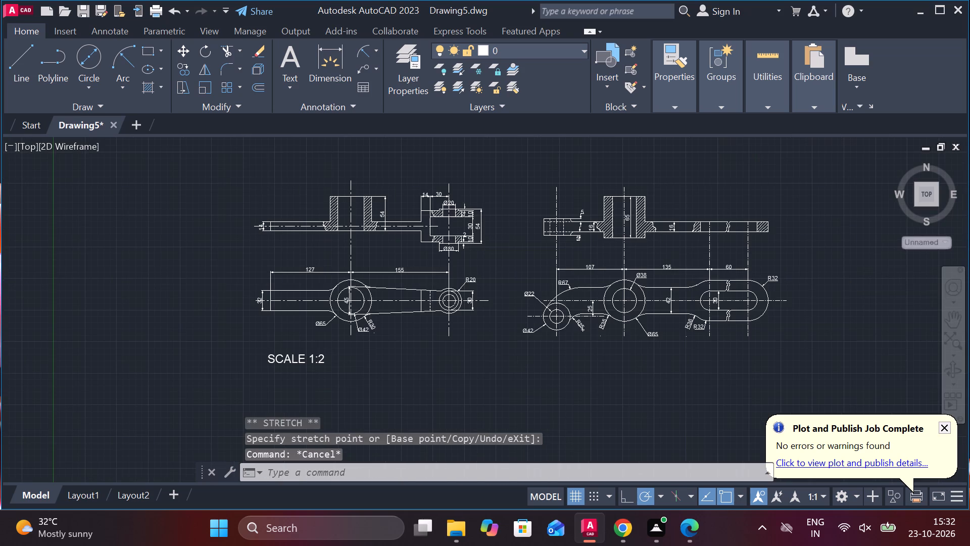
# Draw a rectangular border about 877 by 375 units around both lever drawings and the scale note.
pyautogui.scroll(1, 426, 360)
pyautogui.moveTo(501, 371); pyautogui.dragTo(447, 366, button='middle')
pyautogui.scroll(1, 450, 357)
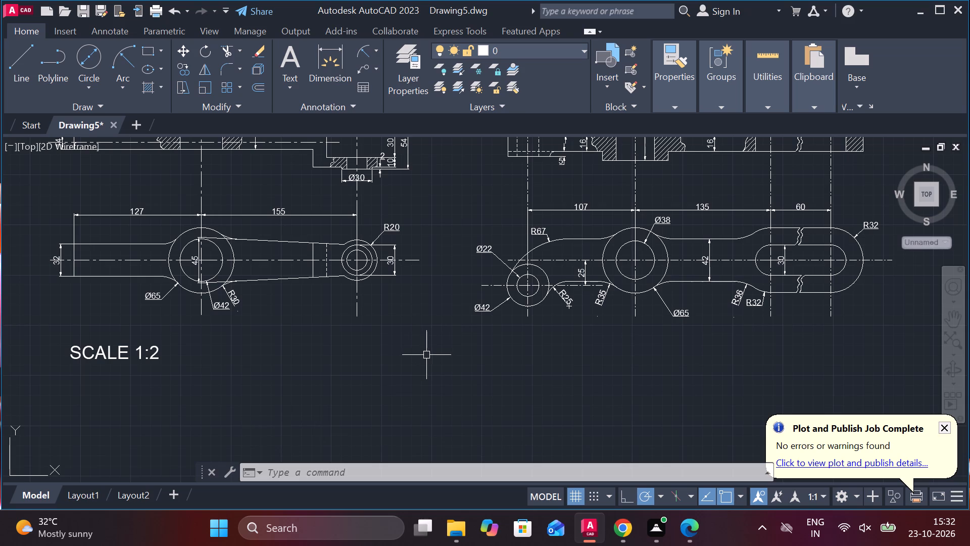
pyautogui.scroll(-1, 569, 371)
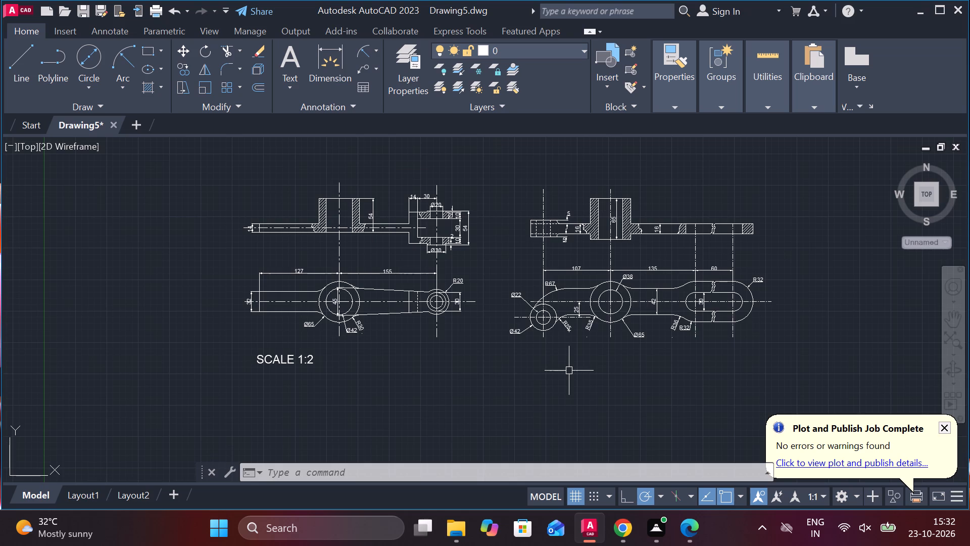
pyautogui.scroll(1, 324, 289)
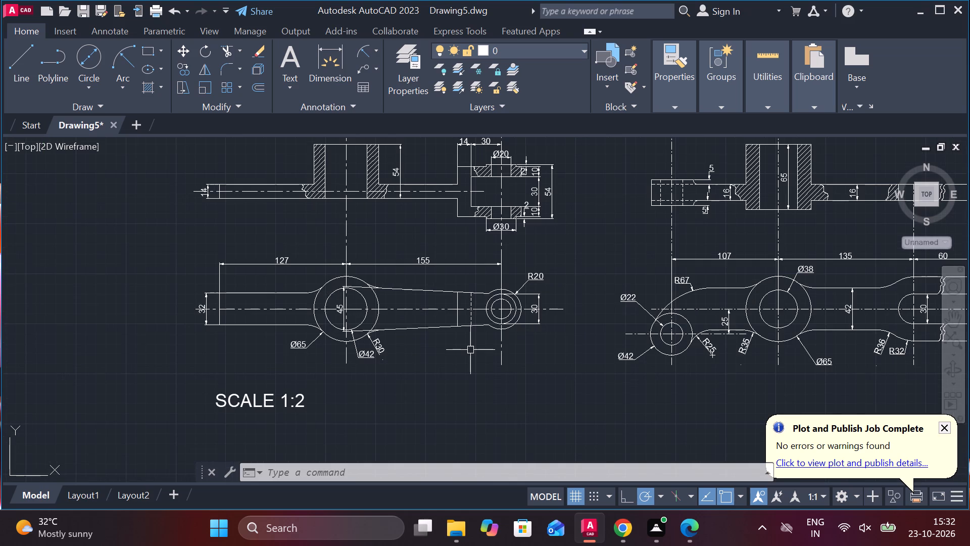
pyautogui.click(151, 51)
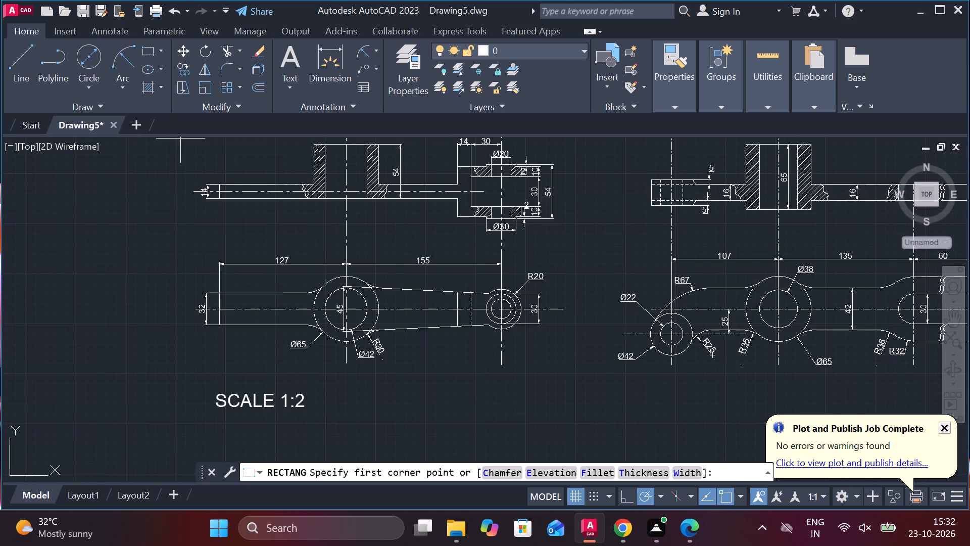
pyautogui.scroll(-1, 191, 156)
pyautogui.moveTo(184, 159); pyautogui.dragTo(214, 196, button='middle')
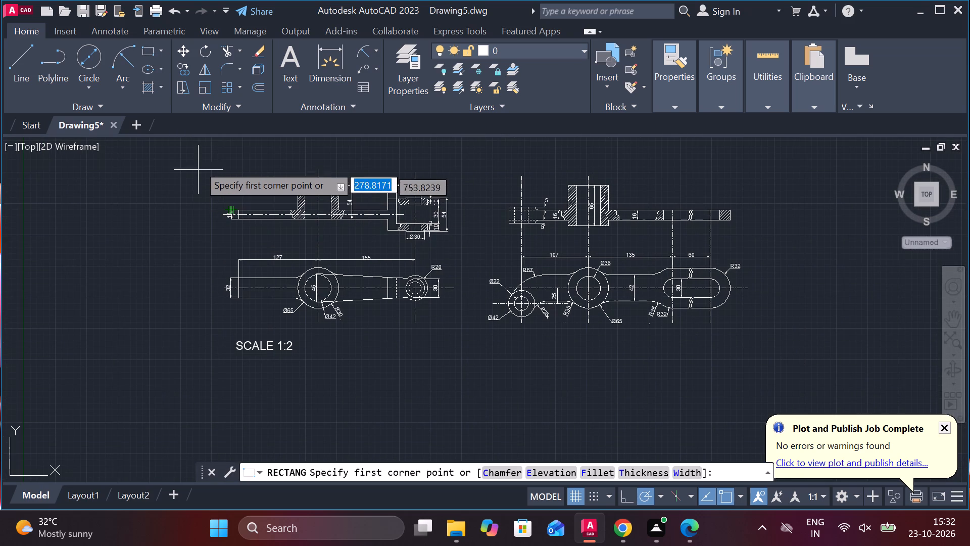
pyautogui.click(194, 136)
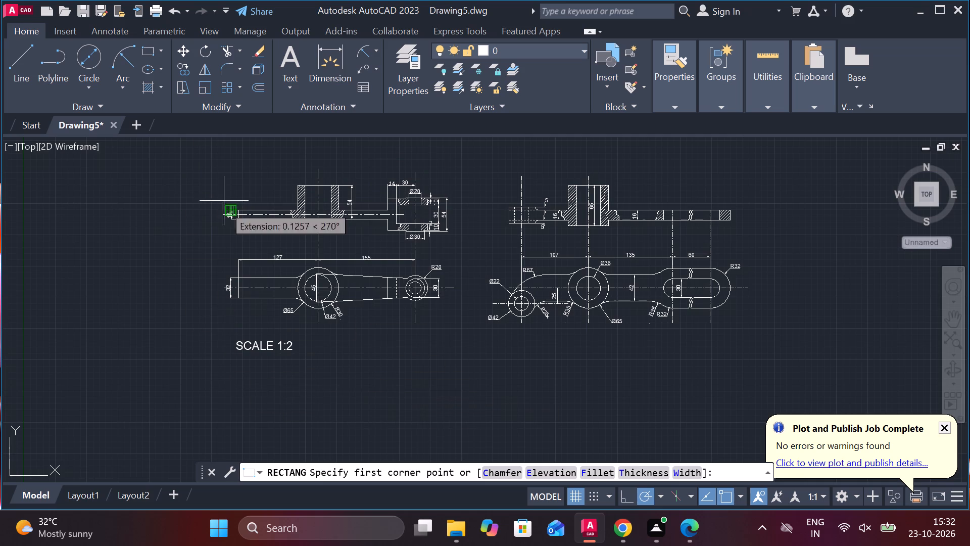
pyautogui.click(216, 149)
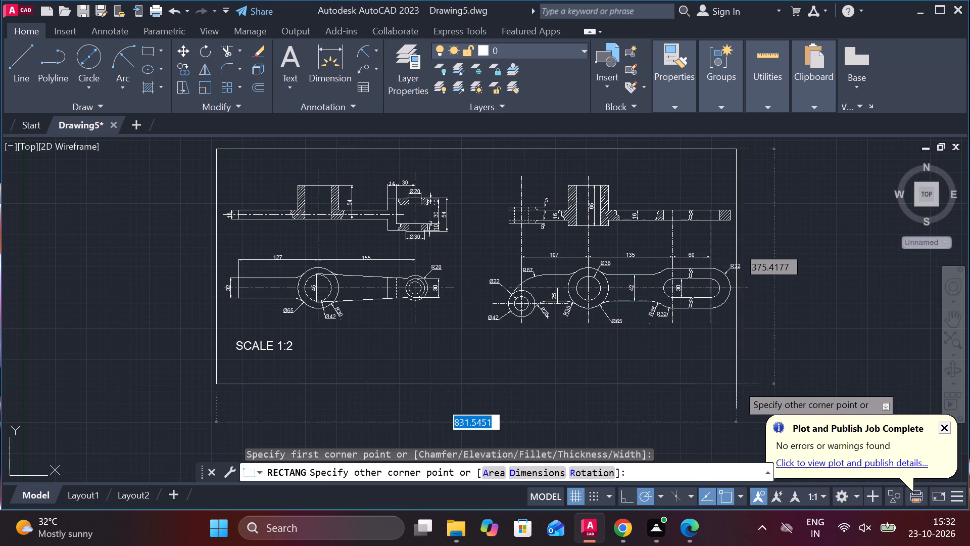
pyautogui.click(764, 384)
# Stretch the border's top edge upward to leave more space above the sectional views.
pyautogui.moveTo(524, 269); pyautogui.dragTo(543, 360, button='middle')
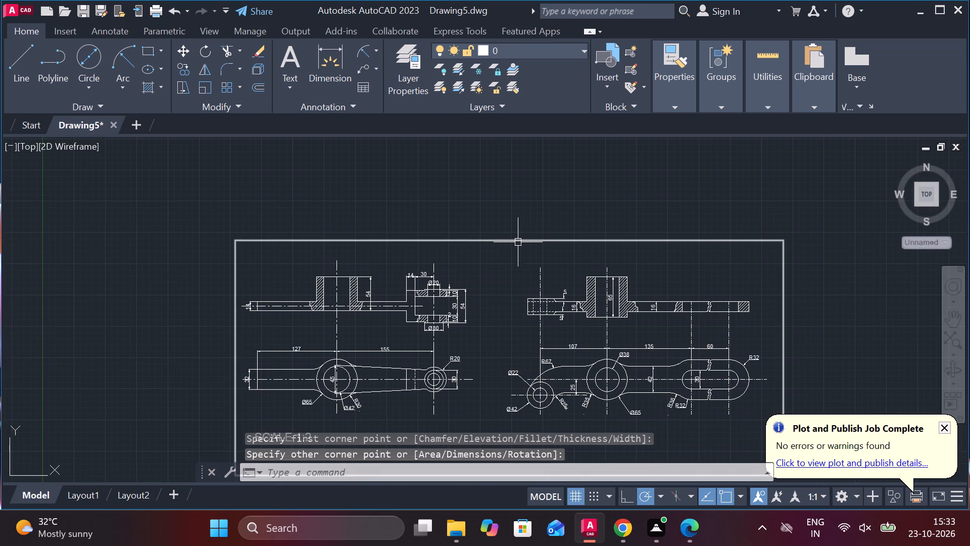
pyautogui.click(517, 242)
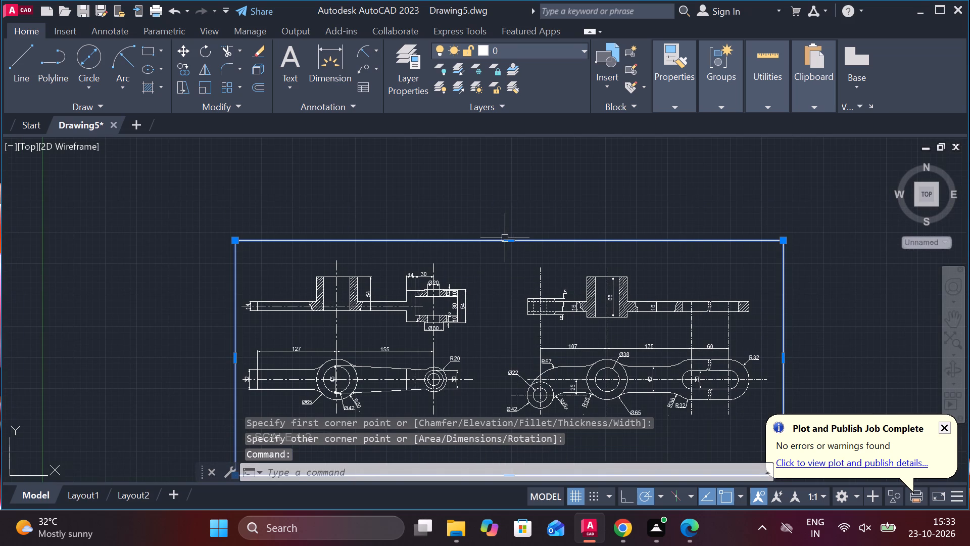
pyautogui.click(511, 242)
pyautogui.click(511, 189)
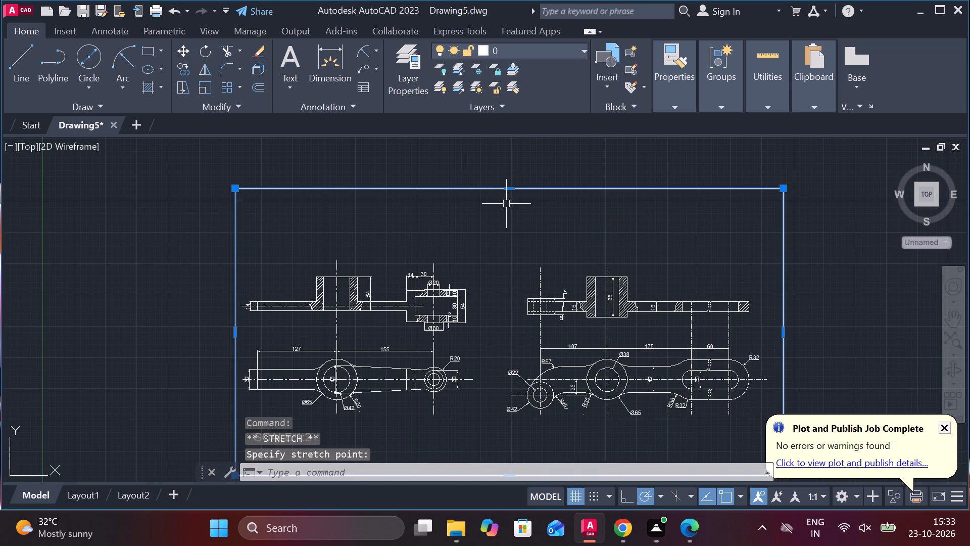
pyautogui.press('Escape')
# Review the symbols, arrows and text settings of the ISO-25 dimension style.
pyautogui.scroll(2, 481, 281)
pyautogui.moveTo(481, 291); pyautogui.dragTo(550, 203, button='middle')
pyautogui.scroll(-1, 584, 300)
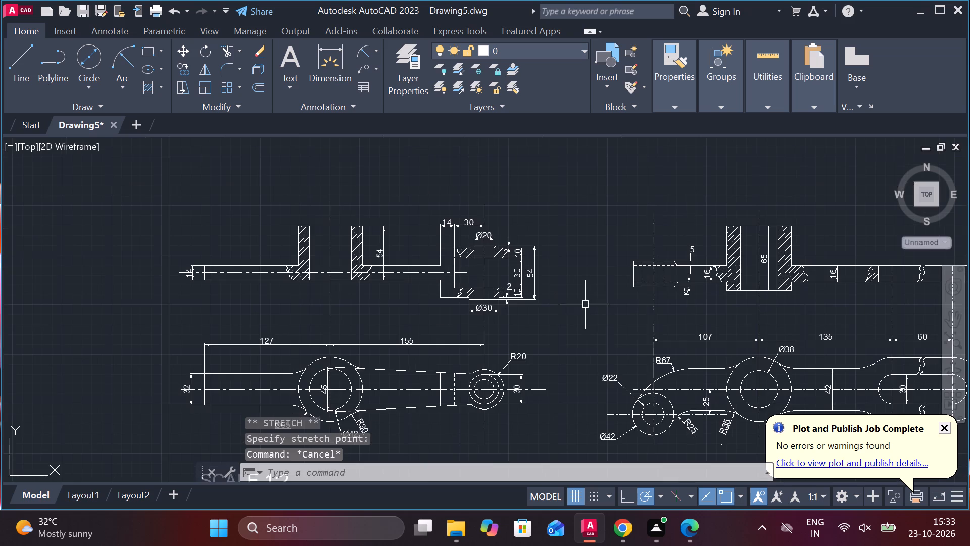
pyautogui.moveTo(588, 313); pyautogui.dragTo(570, 313, button='middle')
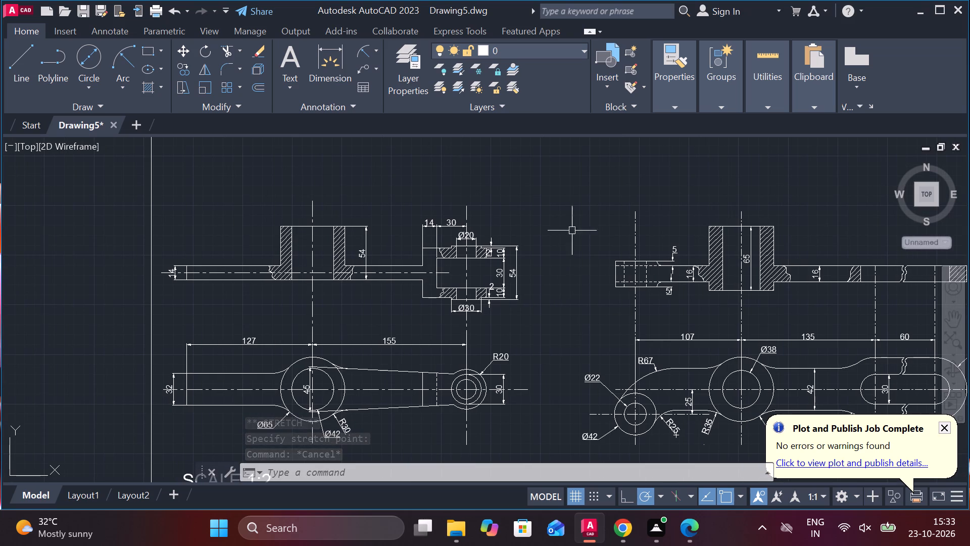
pyautogui.press('d')
pyautogui.press('space')
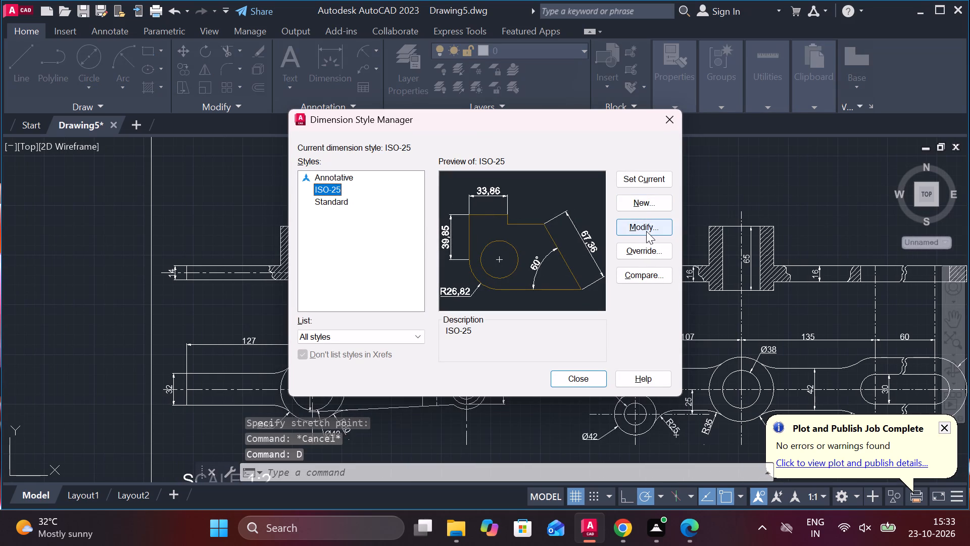
pyautogui.click(646, 231)
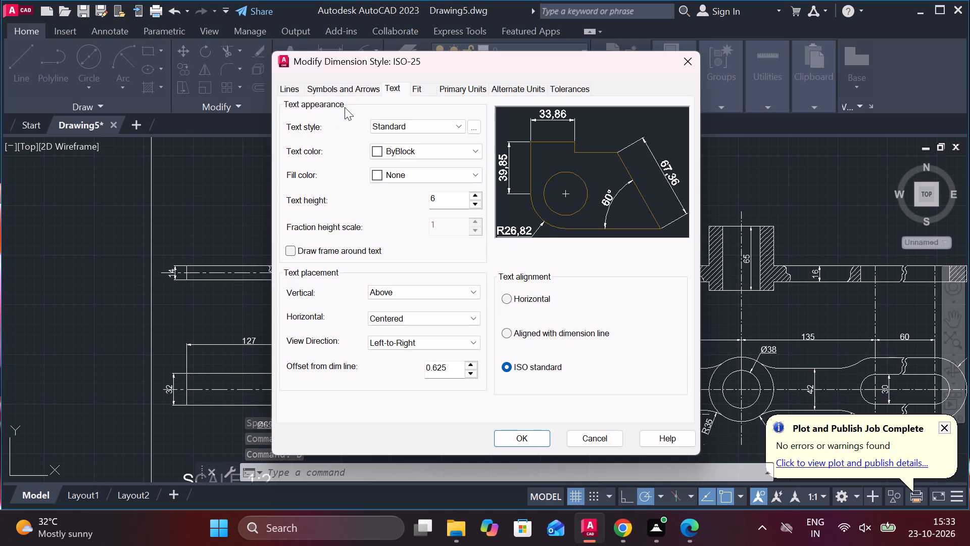
pyautogui.click(348, 87)
pyautogui.click(398, 92)
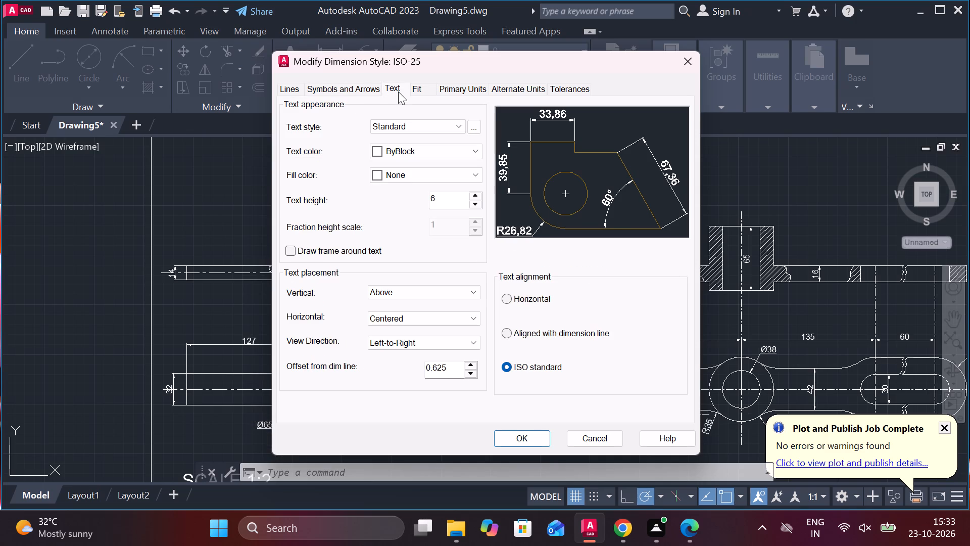
pyautogui.click(585, 432)
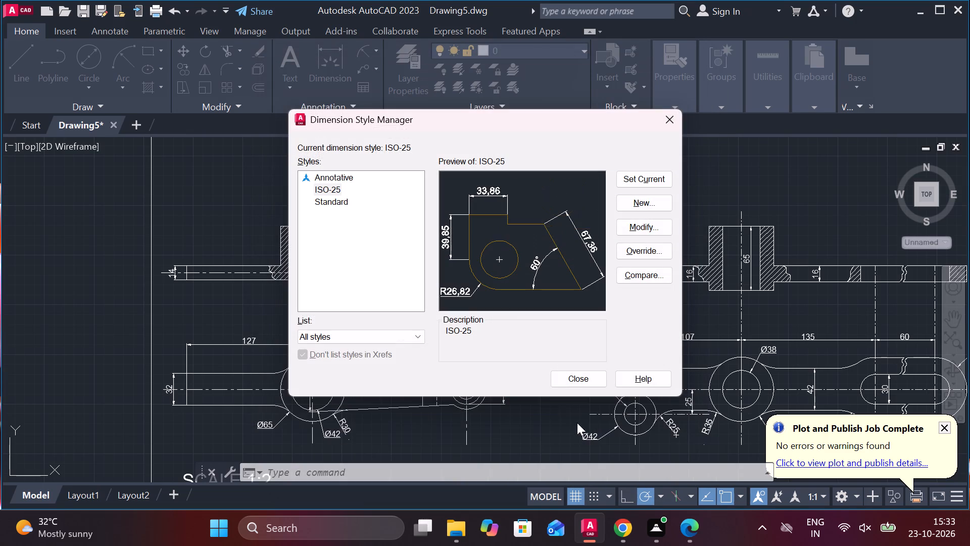
pyautogui.click(588, 376)
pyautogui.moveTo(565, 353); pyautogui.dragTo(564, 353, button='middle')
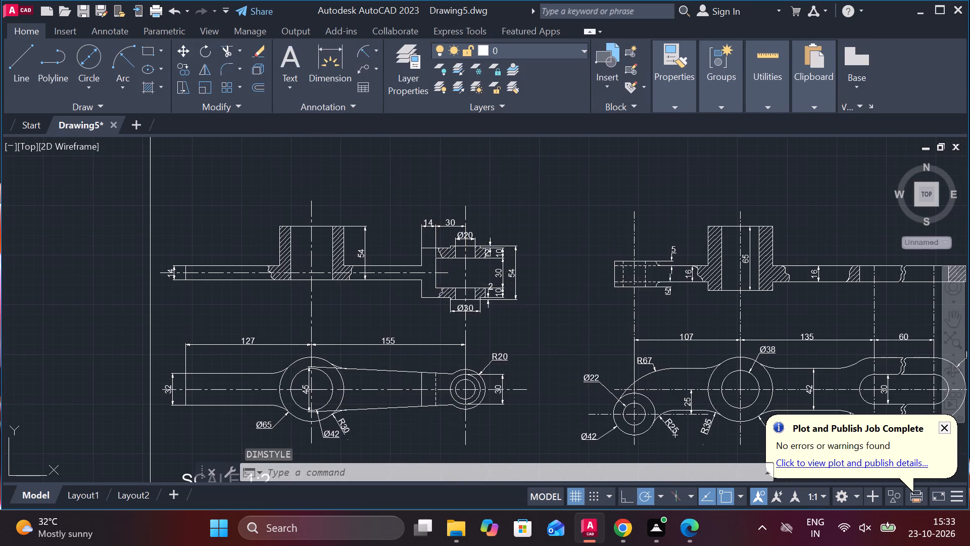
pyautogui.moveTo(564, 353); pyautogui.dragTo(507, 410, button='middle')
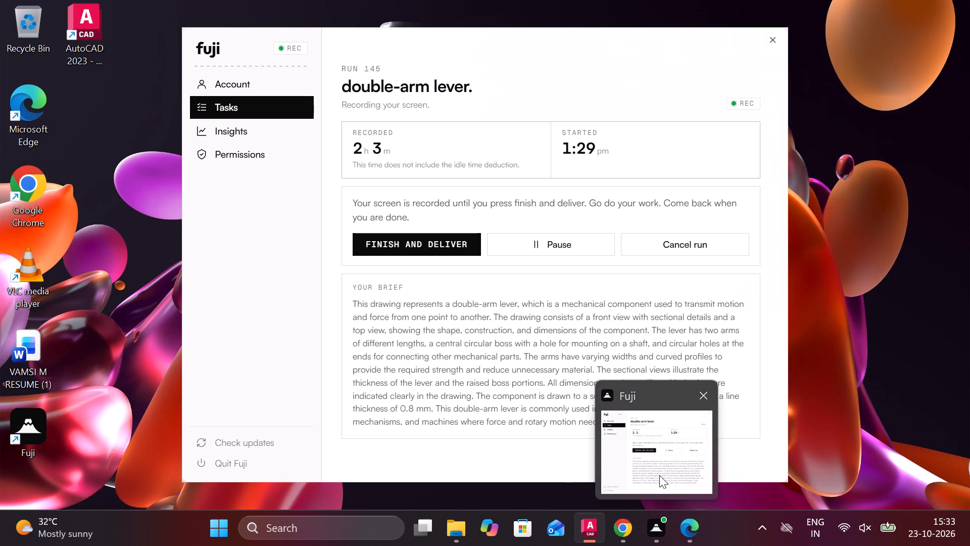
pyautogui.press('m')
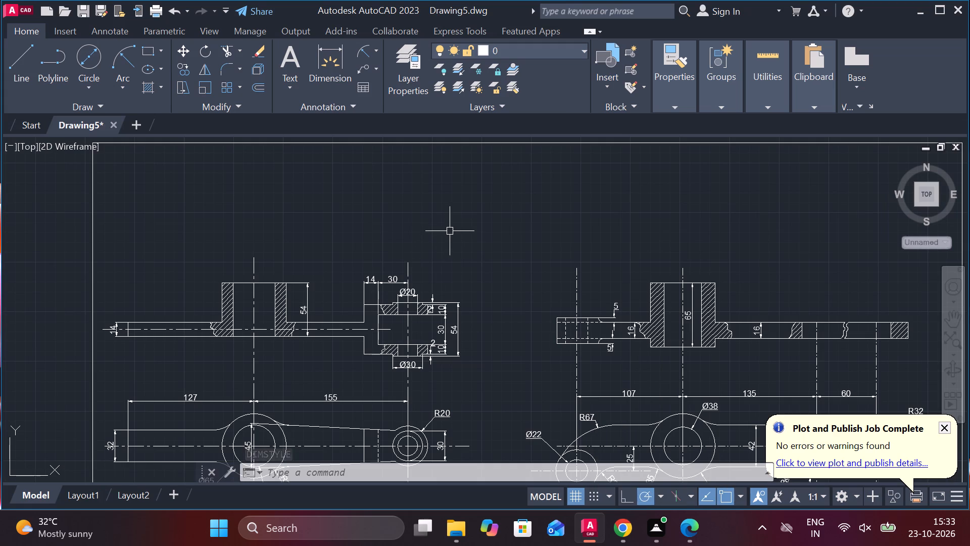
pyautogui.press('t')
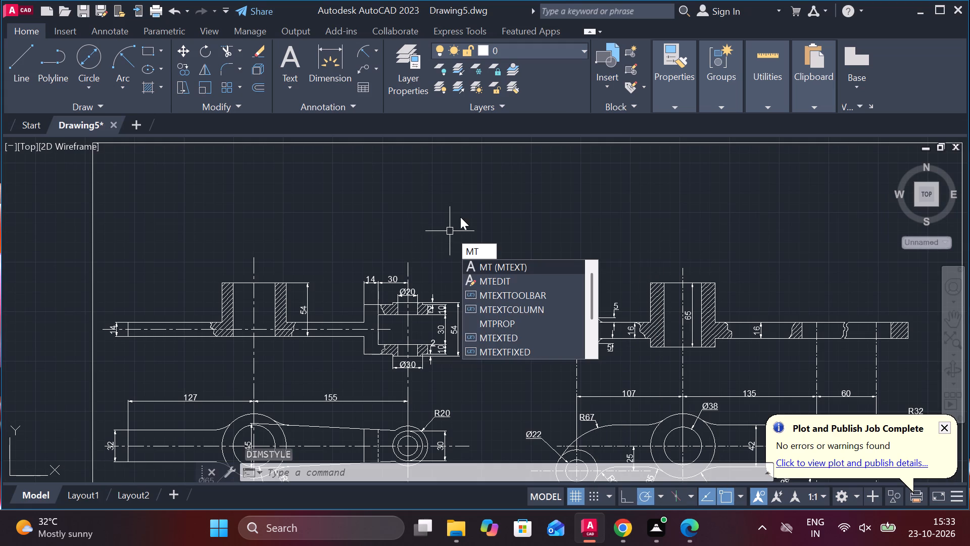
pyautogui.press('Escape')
# Copy the SCALE 1:2 note to the open space above the sectional views, between the two levers.
pyautogui.scroll(-2, 471, 239)
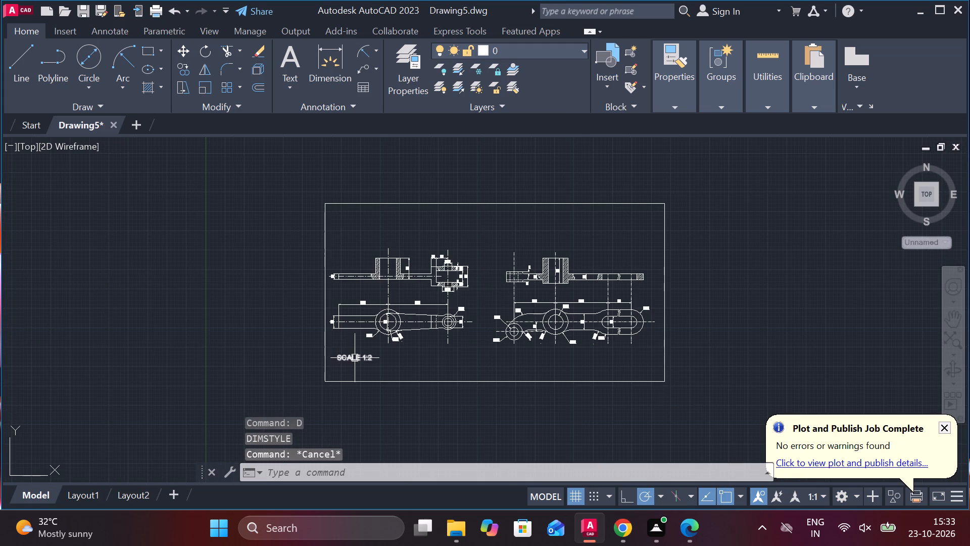
pyautogui.click(355, 359)
pyautogui.write('co')
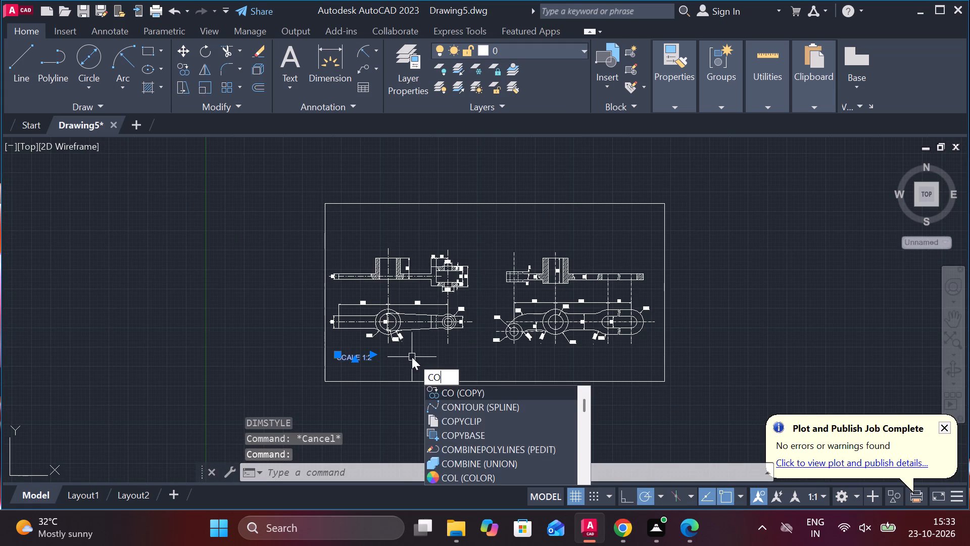
pyautogui.press('Return')
pyautogui.click(425, 361)
pyautogui.scroll(1, 557, 226)
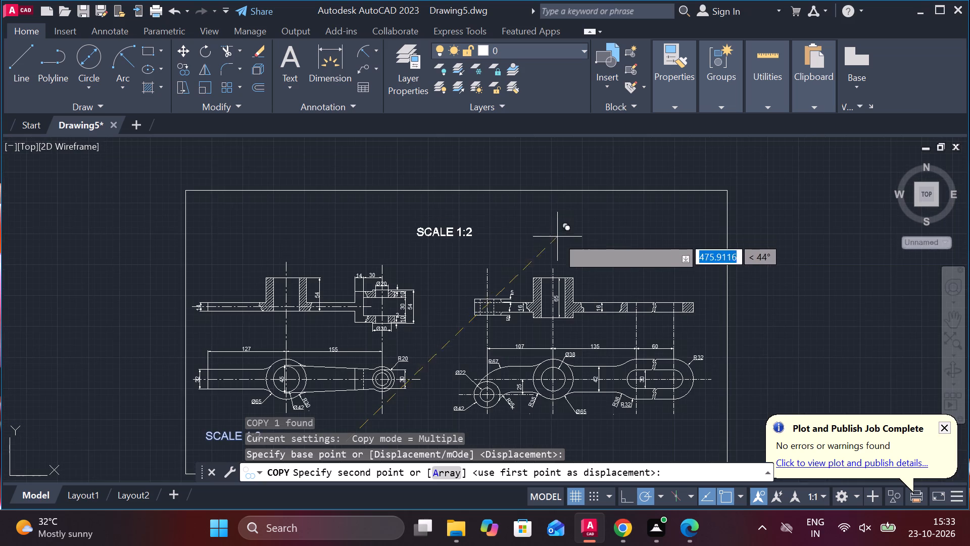
pyautogui.click(570, 235)
pyautogui.press('Escape')
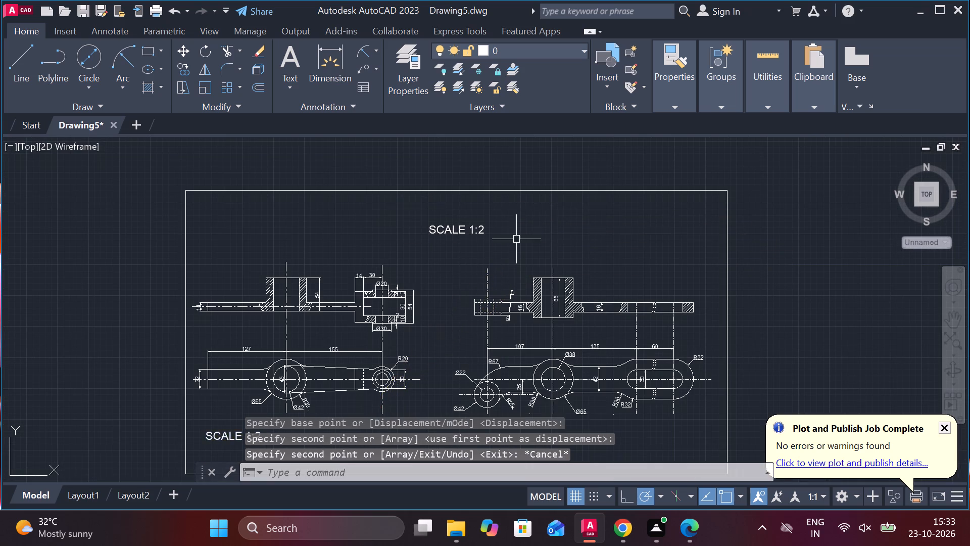
# Replace the copied note's text with DOUBLE ARM LEVER and widen its text box so the title fits on one line.
pyautogui.scroll(2, 435, 237)
pyautogui.doubleClick(476, 222)
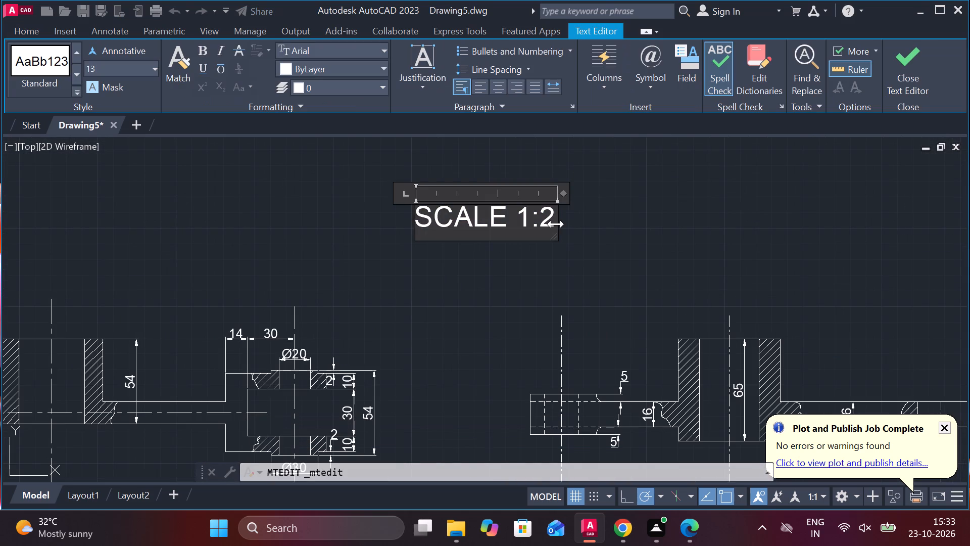
pyautogui.moveTo(553, 225); pyautogui.dragTo(407, 215)
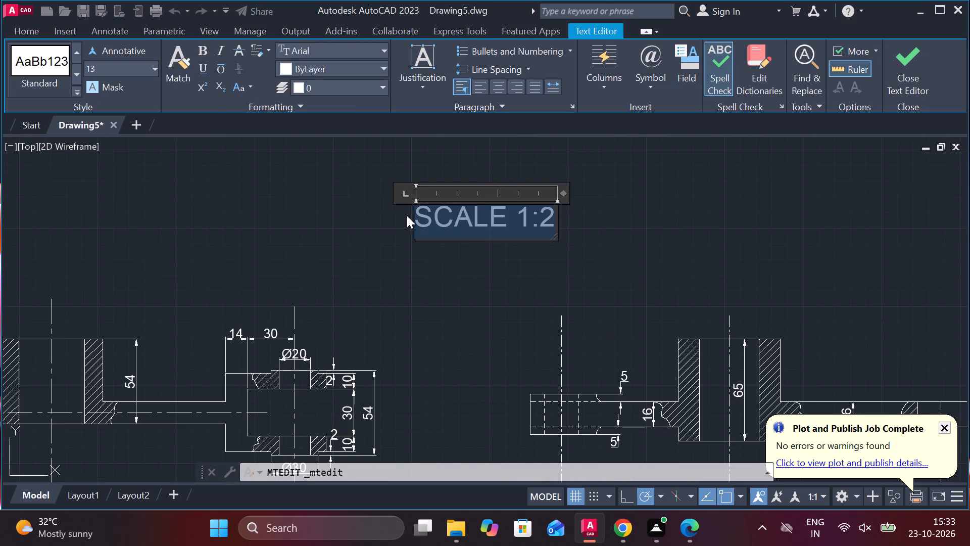
pyautogui.press('d')
pyautogui.write('ouble')
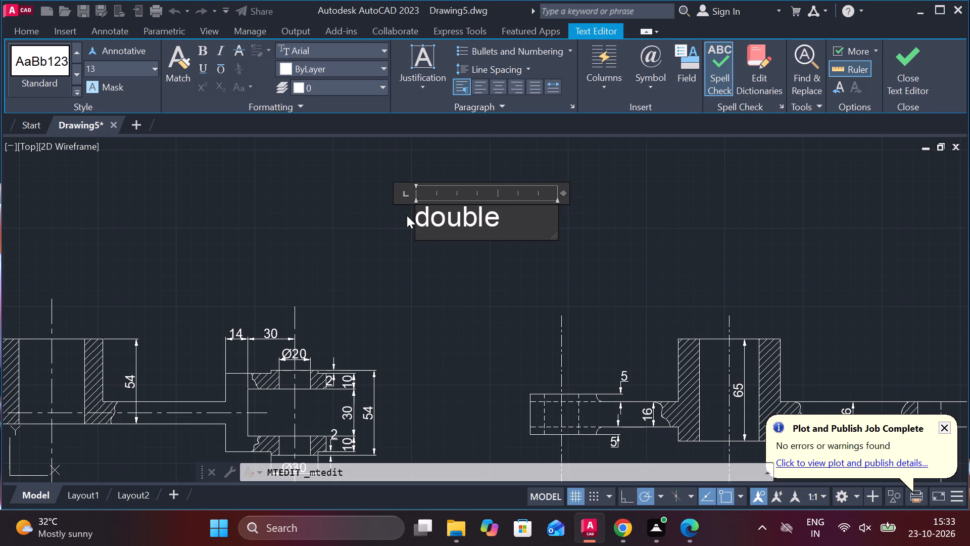
pyautogui.press('BackSpace')
pyautogui.press('BackSpace')
pyautogui.press('BackSpace')
pyautogui.press('BackSpace')
pyautogui.press('BackSpace')
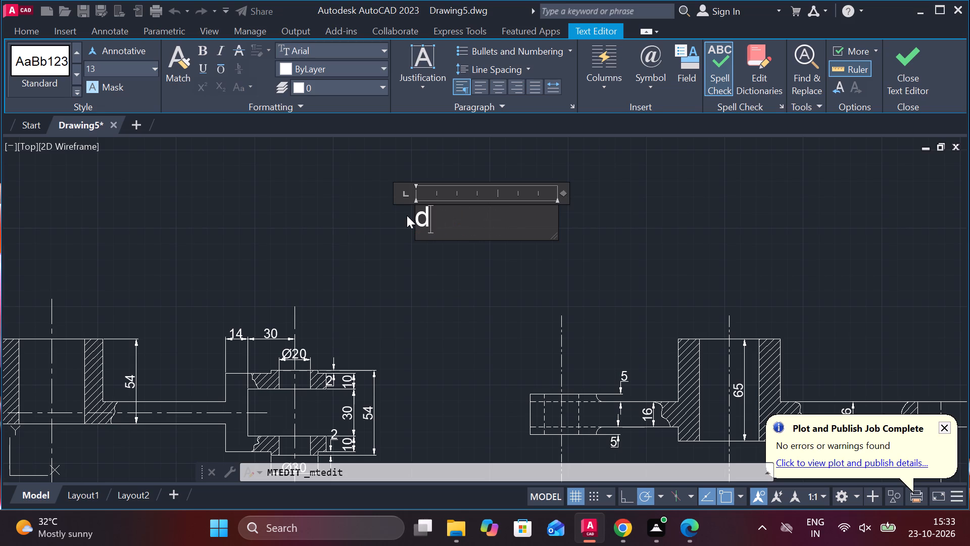
pyautogui.press('BackSpace')
pyautogui.write('DOUBLE ARM K')
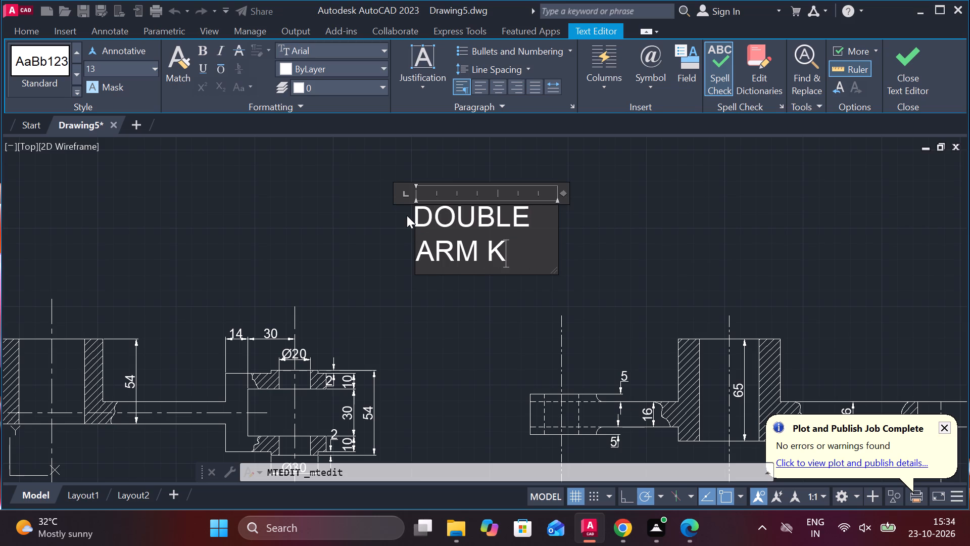
pyautogui.press('BackSpace')
pyautogui.write('LEVER')
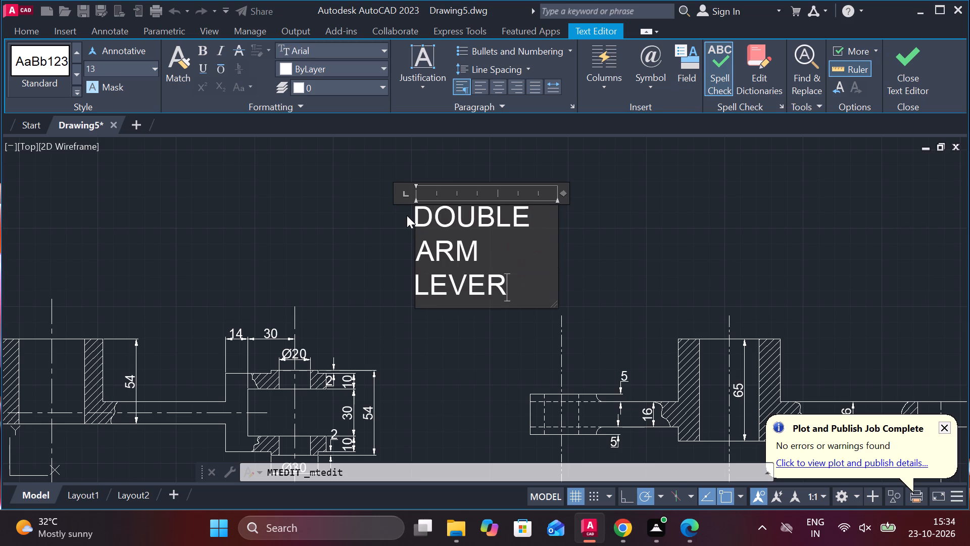
pyautogui.click(482, 95)
pyautogui.doubleClick(491, 89)
pyautogui.moveTo(555, 238); pyautogui.dragTo(730, 218)
pyautogui.click(896, 81)
# Shift the DOUBLE ARM LEVER title straight left to centre it roughly between the border's sides.
pyautogui.scroll(-2, 643, 238)
pyautogui.scroll(1, 643, 245)
pyautogui.click(598, 215)
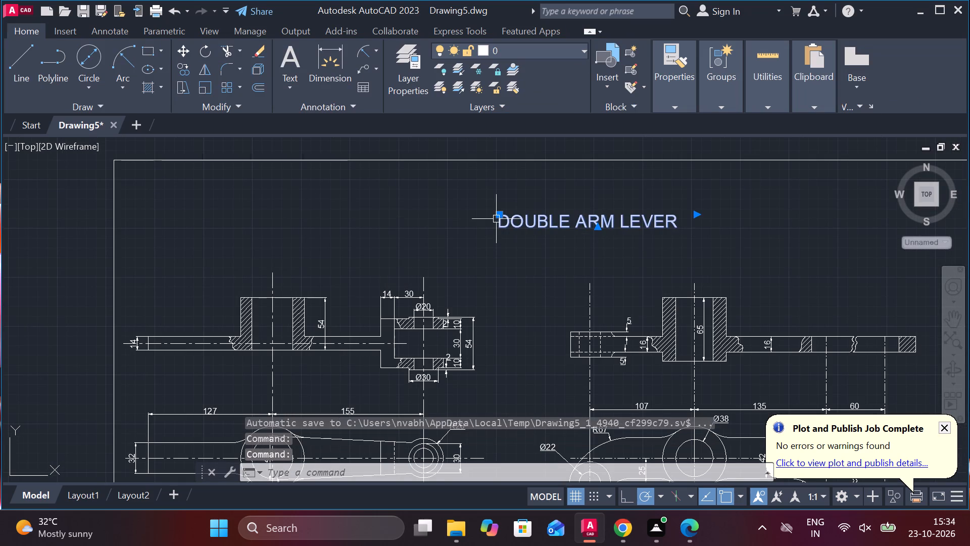
pyautogui.click(502, 214)
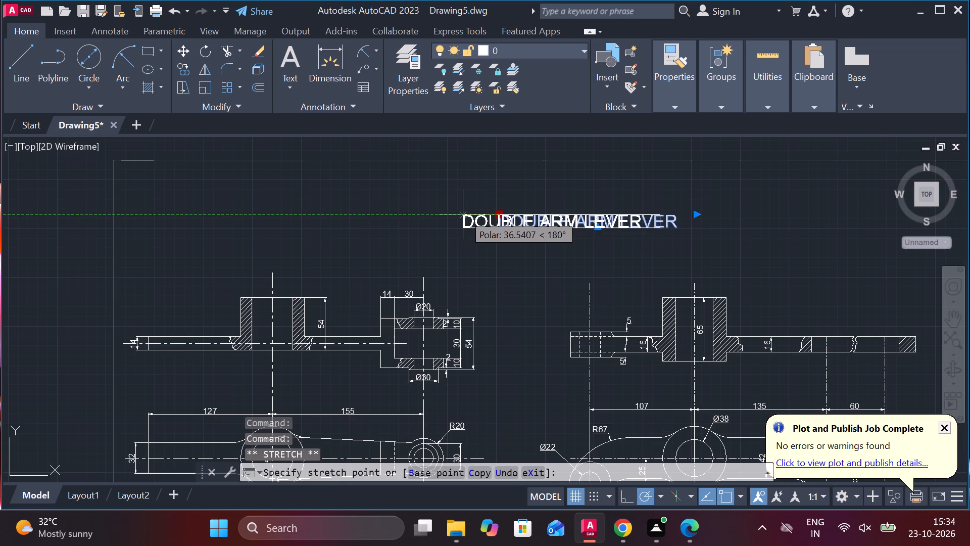
pyautogui.click(443, 214)
pyautogui.scroll(-2, 487, 234)
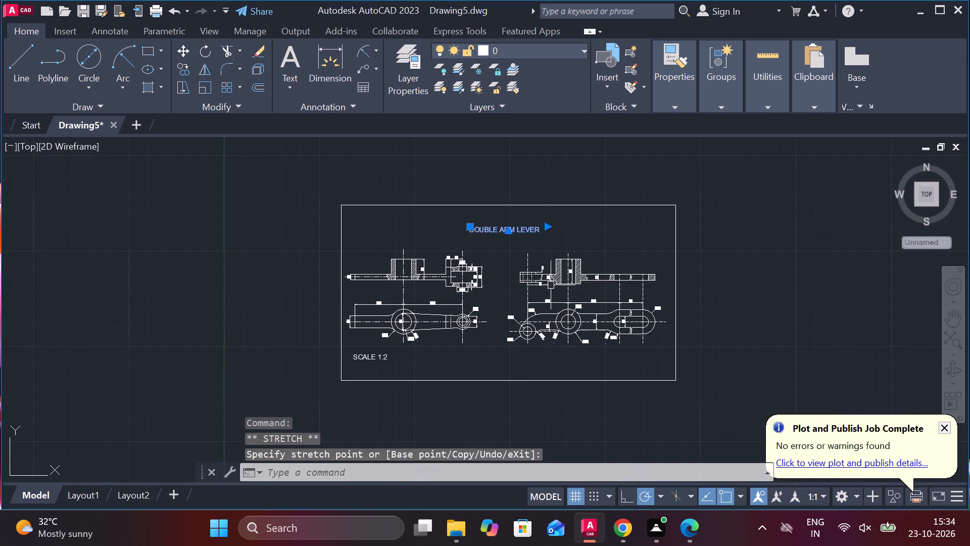
pyautogui.press('Escape')
# Save the drawing in the Documents folder under the name DOUBLE ARM LEVER.
pyautogui.scroll(2, 644, 324)
pyautogui.moveTo(642, 324); pyautogui.dragTo(551, 309, button='middle')
pyautogui.moveTo(565, 313); pyautogui.dragTo(696, 289, button='middle')
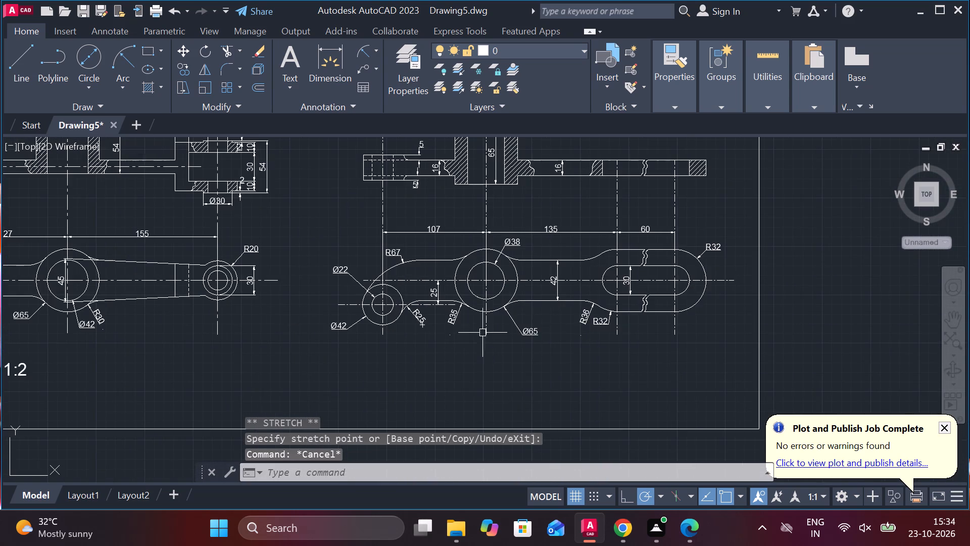
pyautogui.scroll(-1, 465, 333)
pyautogui.hotkey('ctrl', 's')
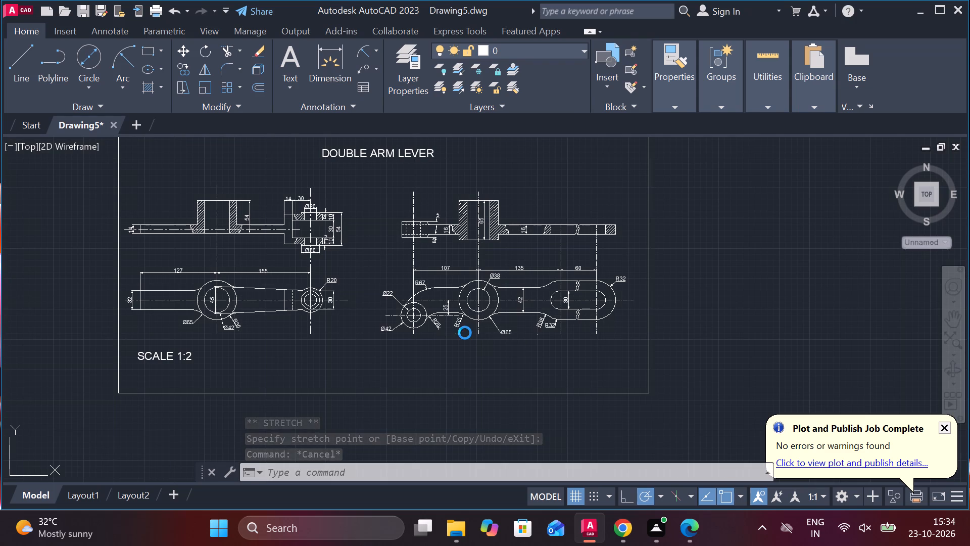
pyautogui.press('d')
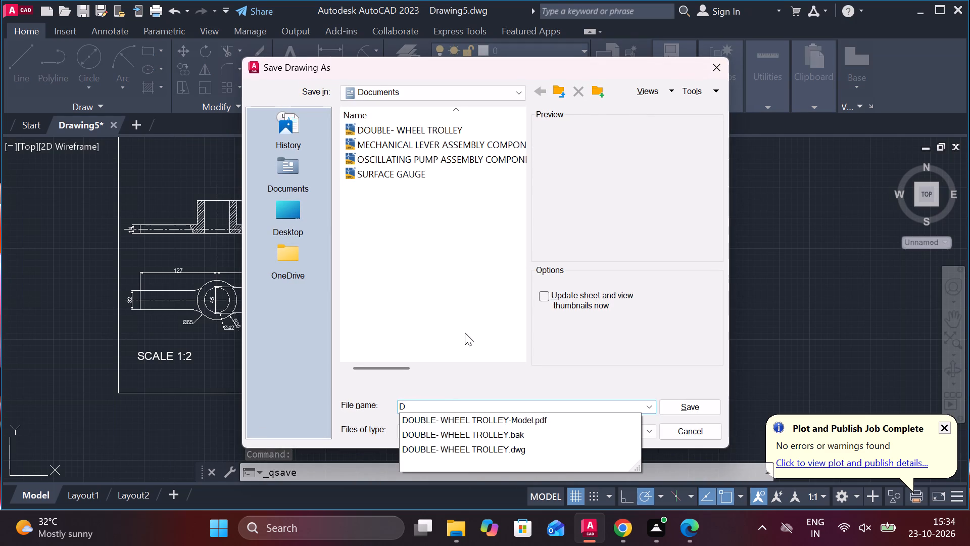
pyautogui.write('OUBLE')
pyautogui.press('space')
pyautogui.write('AE')
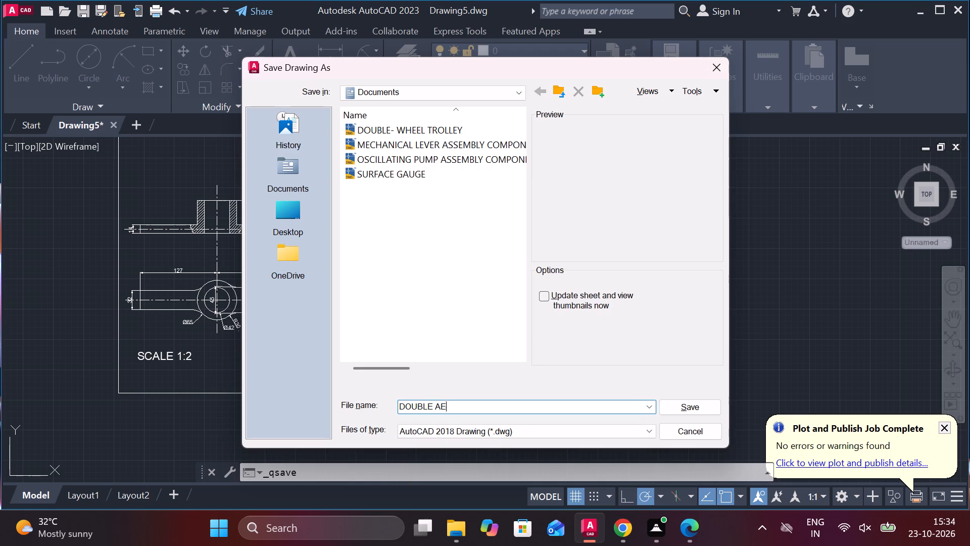
pyautogui.press('BackSpace')
pyautogui.write('RM L')
pyautogui.write('EVER')
pyautogui.click(699, 399)
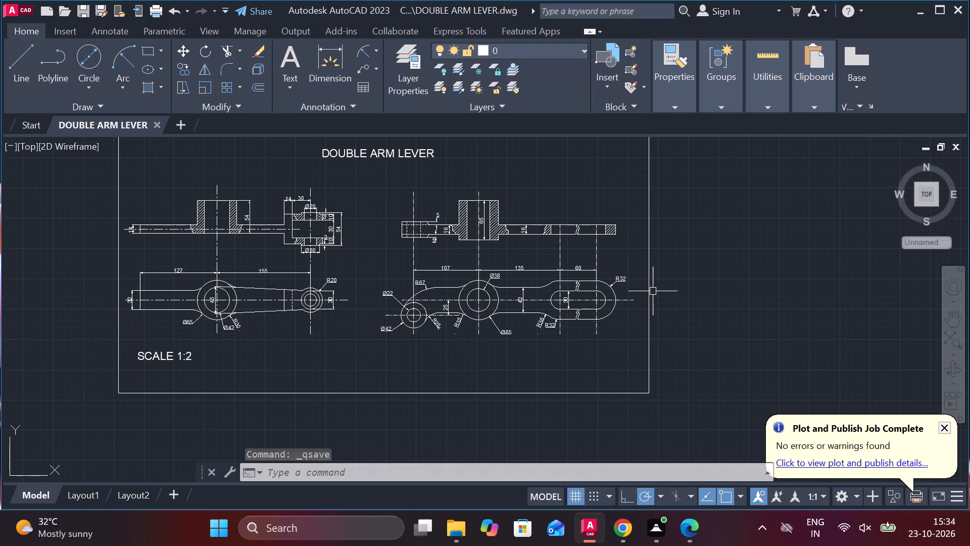
# Turn off log file recording with LOGFILEOFF and save the drawing again.
pyautogui.write('LOG')
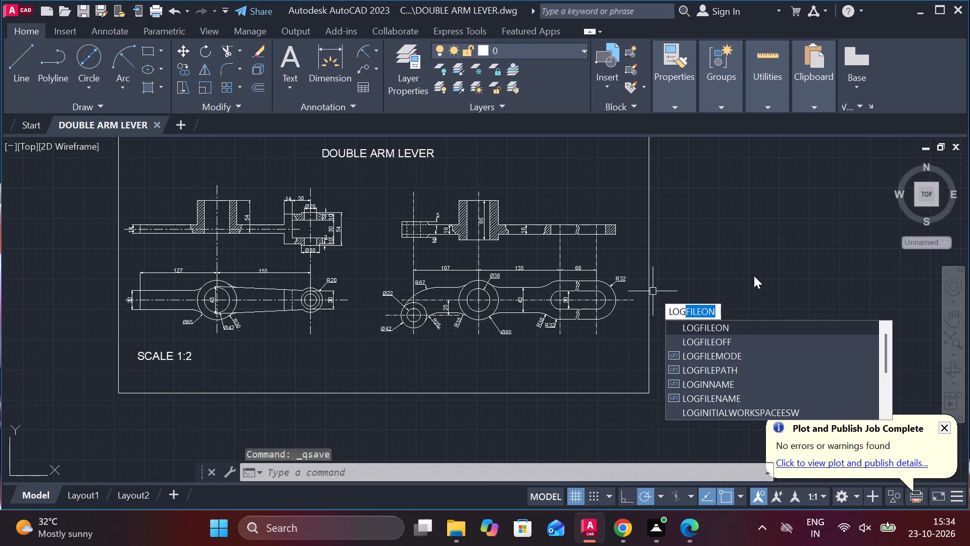
pyautogui.click(701, 345)
pyautogui.hotkey('ctrl', 's')
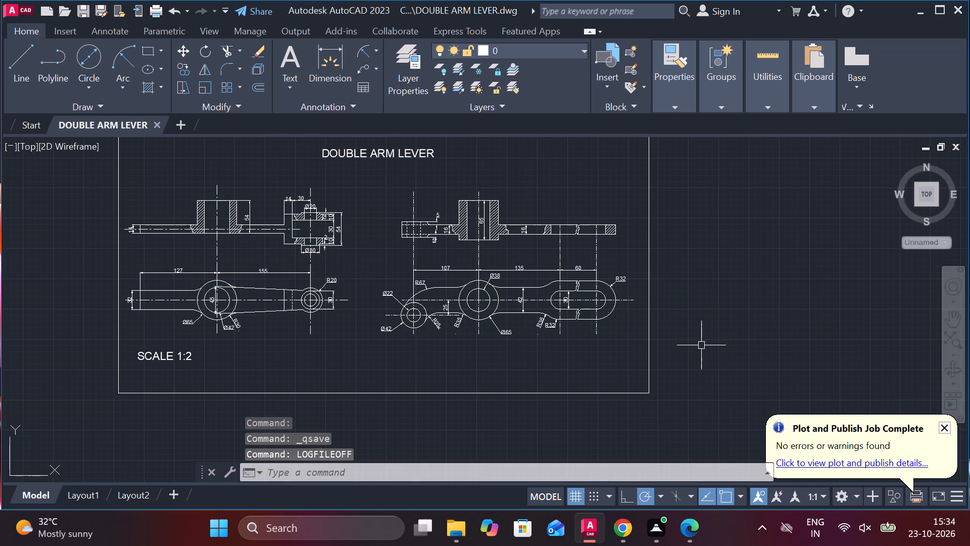
# Set up a plot using the DWG To PDF.pc3 plotter with landscape orientation.
pyautogui.write('PLOT')
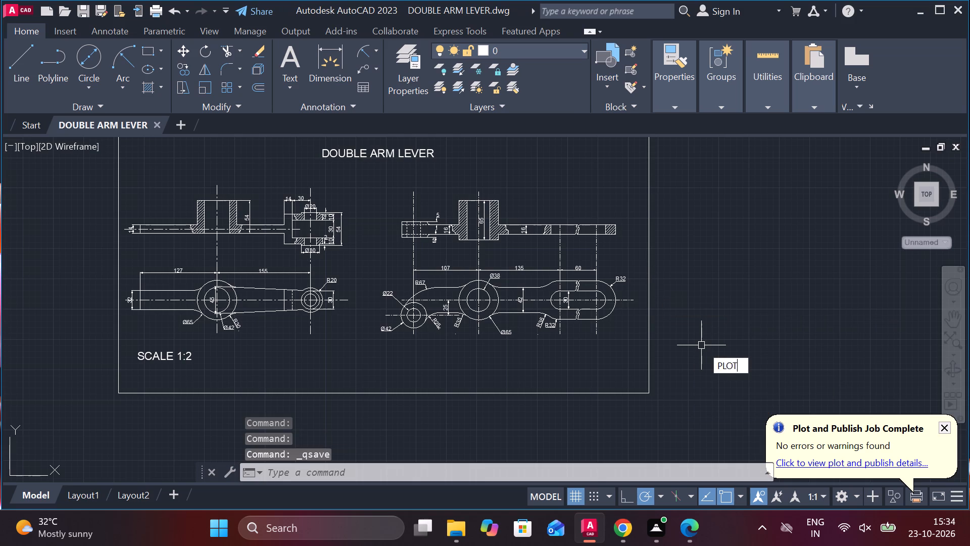
pyautogui.click(738, 375)
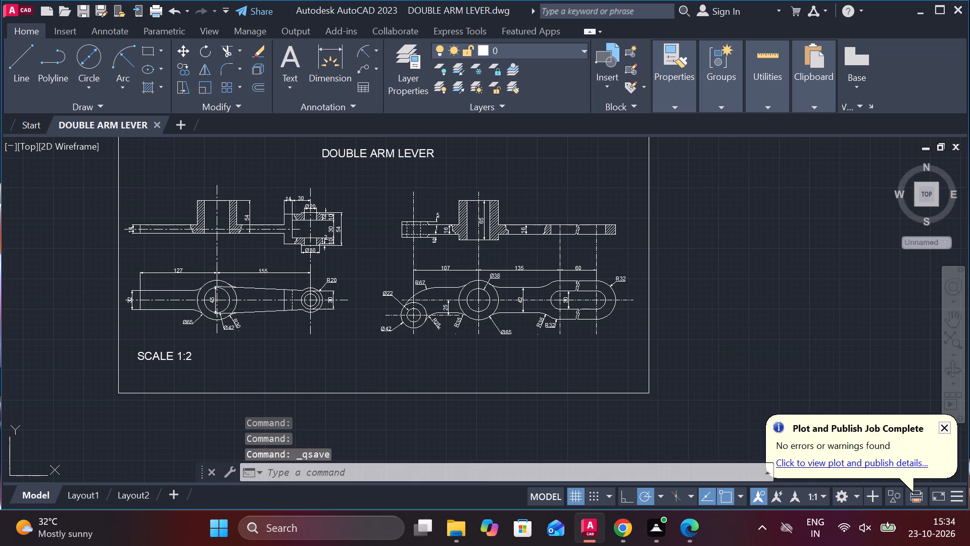
pyautogui.click(380, 148)
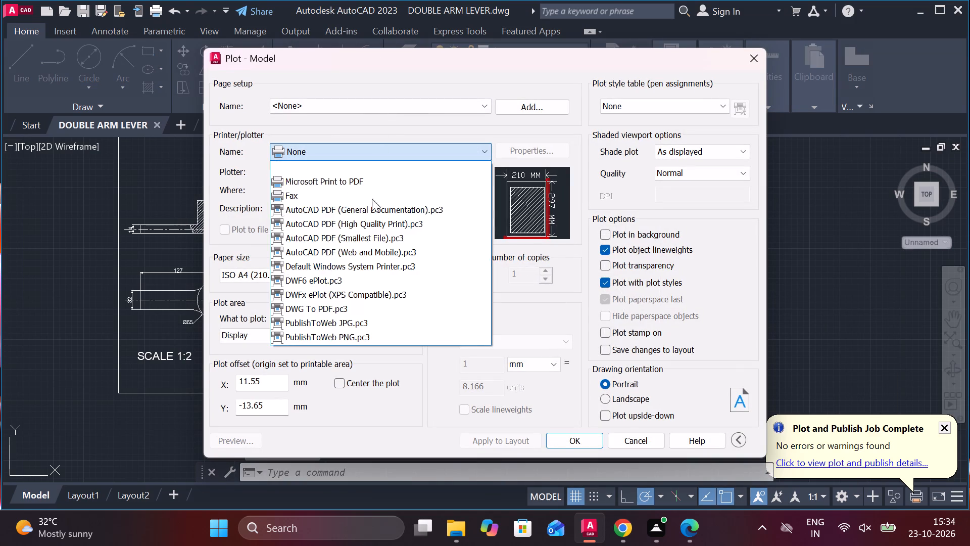
pyautogui.click(336, 307)
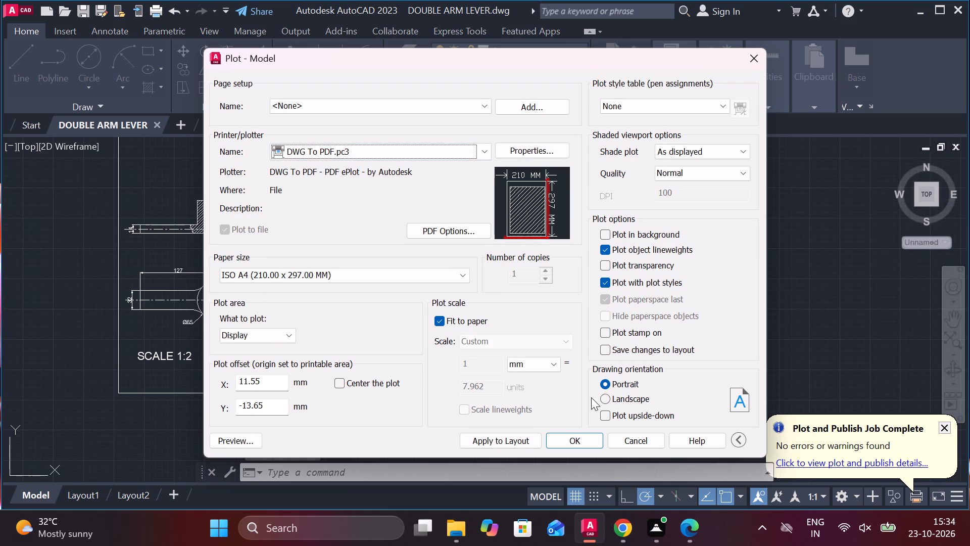
pyautogui.click(606, 399)
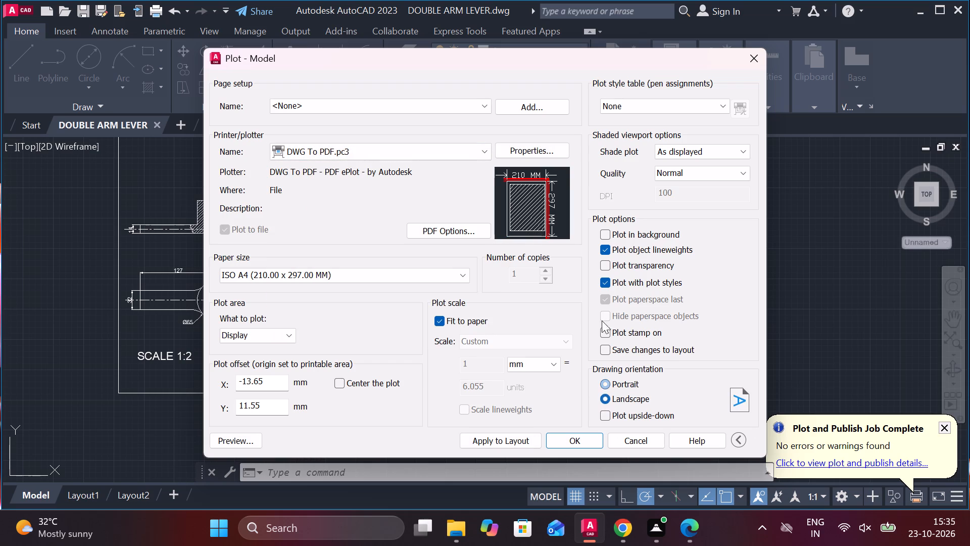
# Set the plot area to a window slightly larger than the border, enclosing the whole sheet.
pyautogui.click(270, 334)
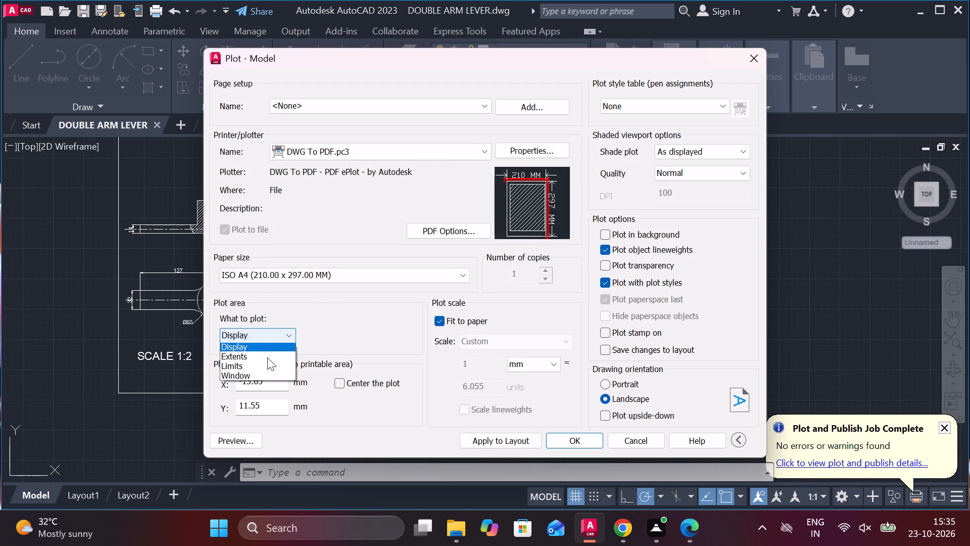
pyautogui.click(267, 379)
pyautogui.scroll(-2, 381, 376)
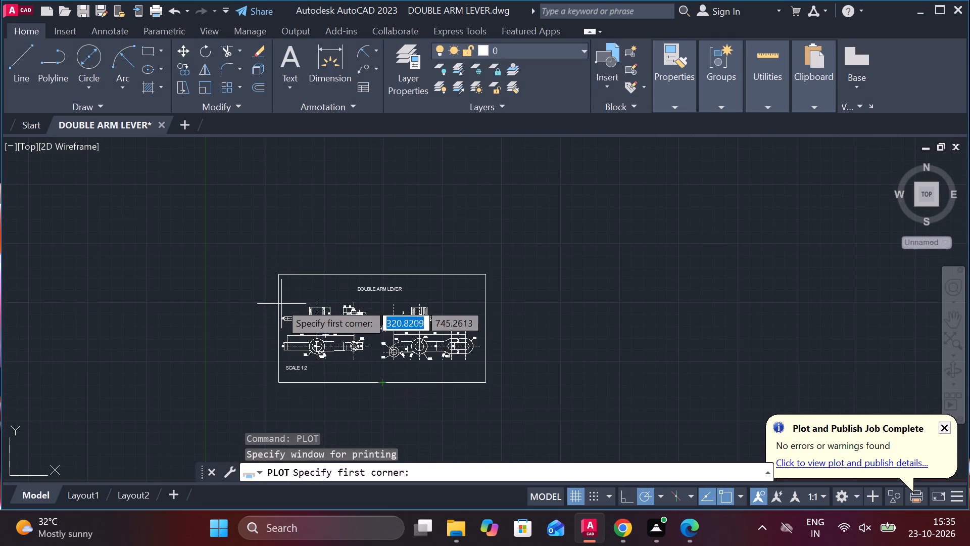
pyautogui.click(262, 263)
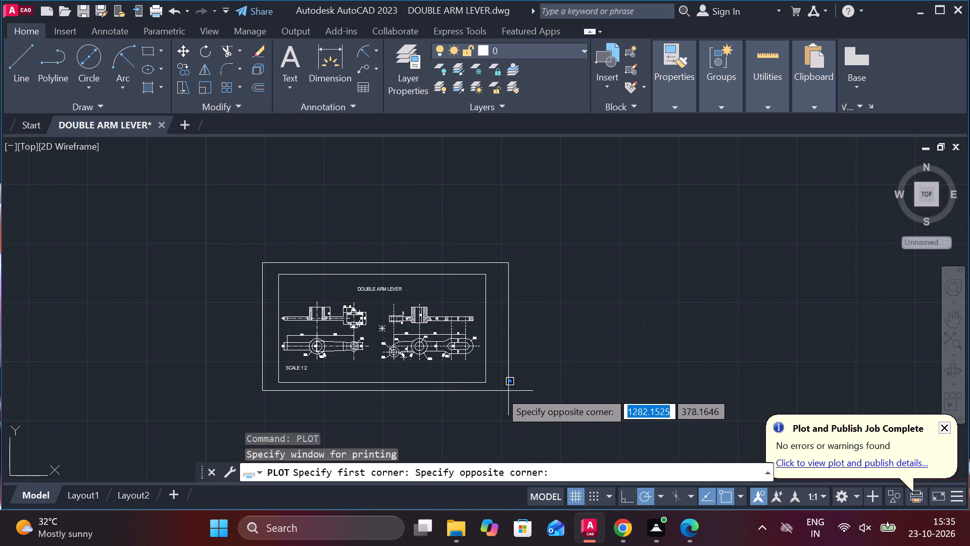
pyautogui.click(497, 391)
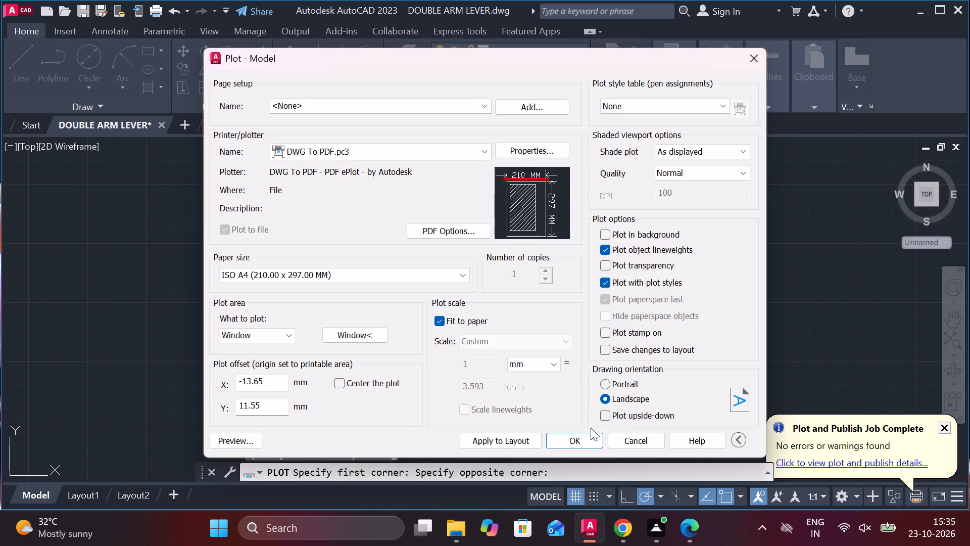
# Plot the sheet to DOUBLE ARM LEVER-Model.pdf in the Documents folder and view the resulting page.
pyautogui.click(588, 436)
pyautogui.click(692, 413)
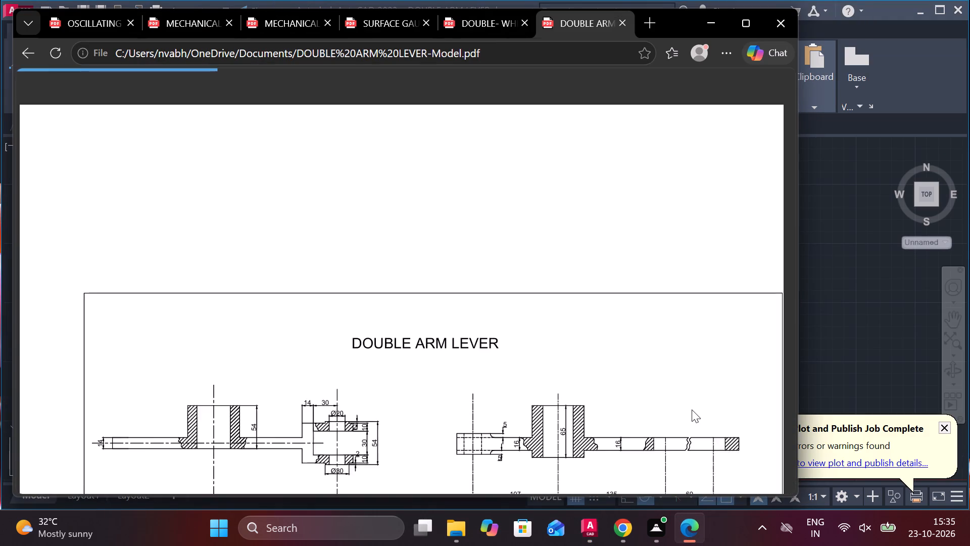
pyautogui.scroll(-2, 604, 397)
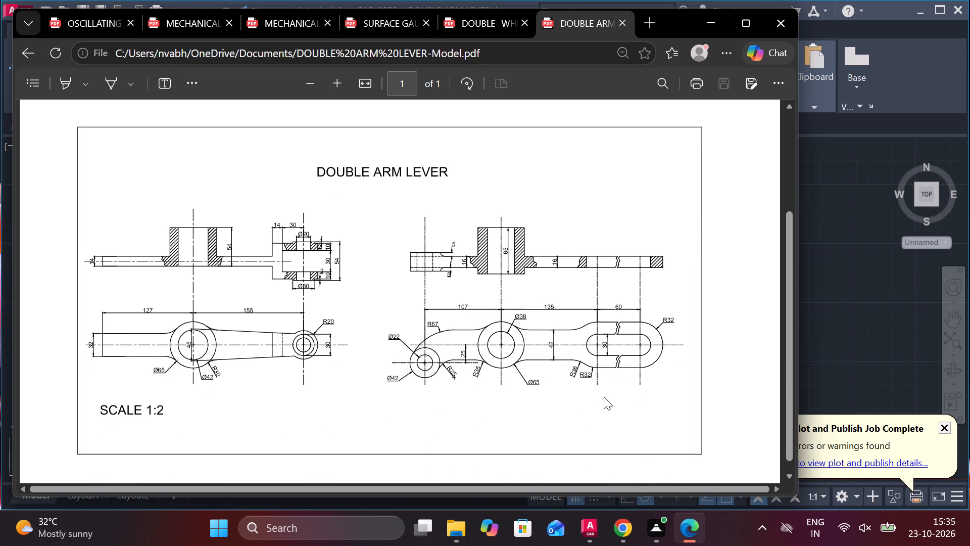